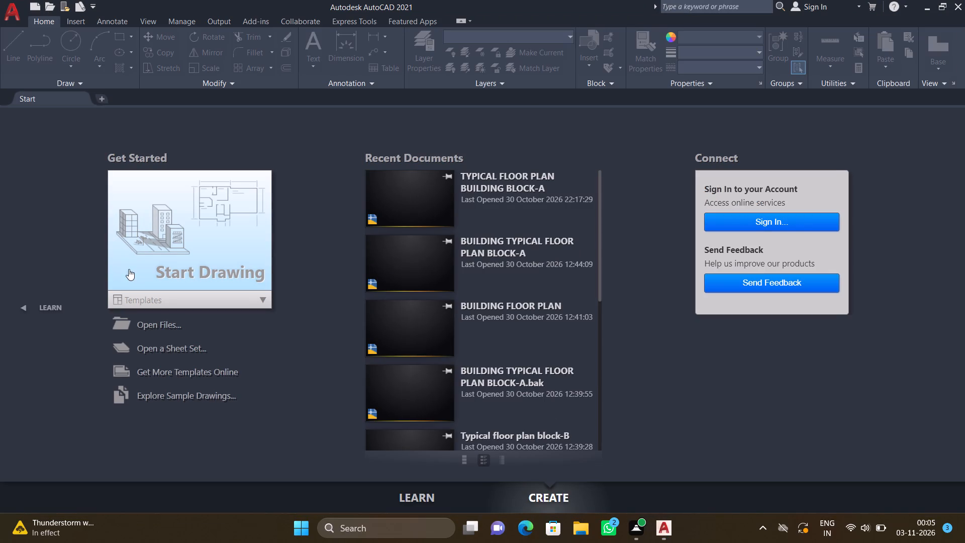
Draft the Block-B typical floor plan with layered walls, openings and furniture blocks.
Start a new blank drawing.
double_click(181, 245)
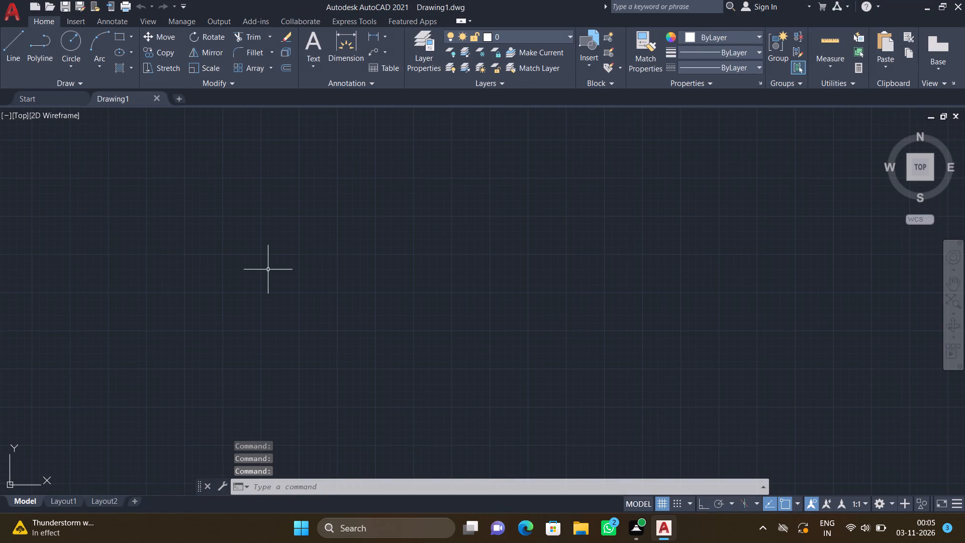
Configure the drawing units to Engineering length with 0'-0.0" precision and an insertion scale in inches.
type("UN")
key("Return")
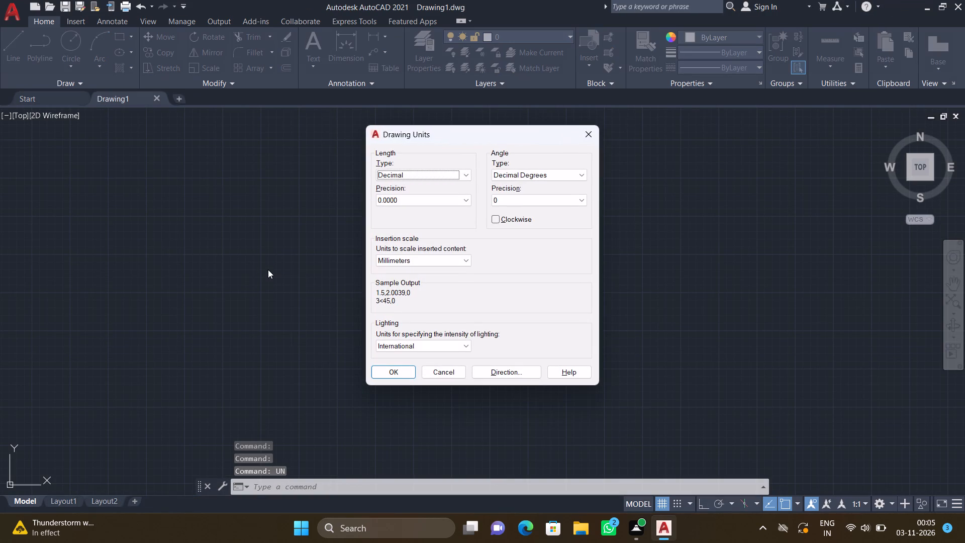
left_click(419, 172)
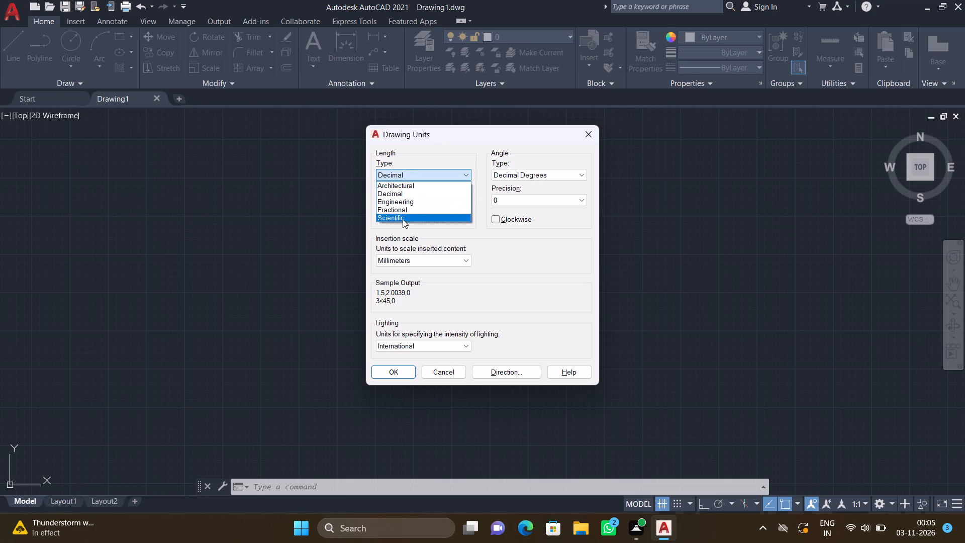
left_click(409, 202)
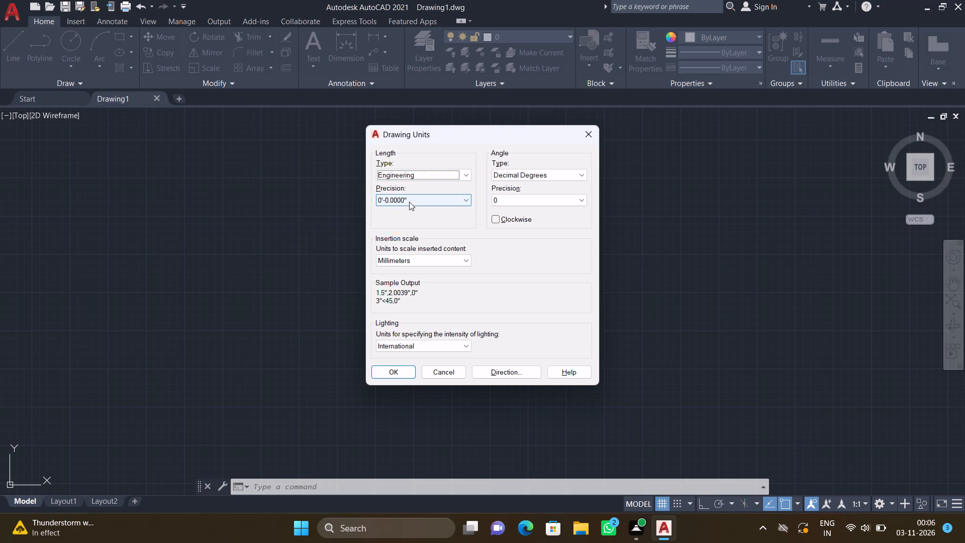
left_click(409, 197)
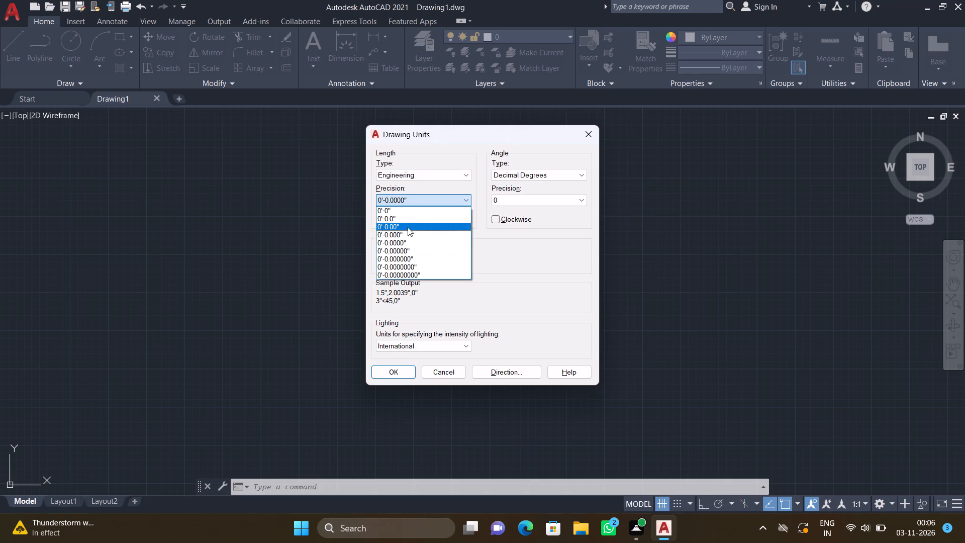
left_click(404, 216)
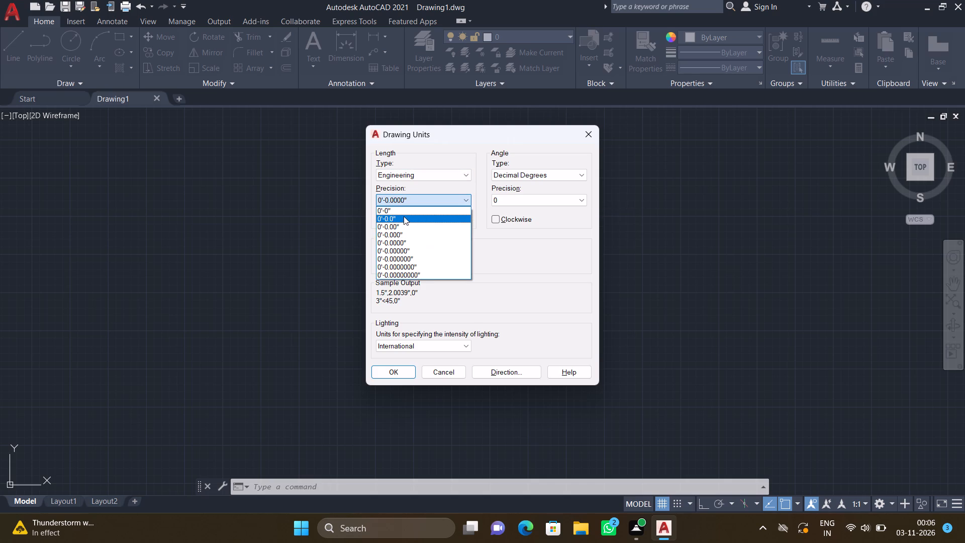
left_click(413, 259)
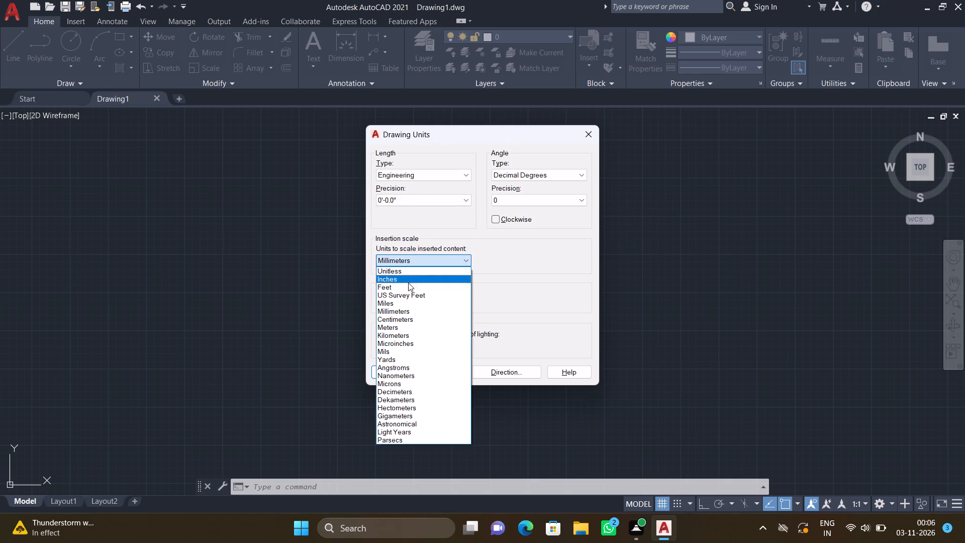
left_click(405, 278)
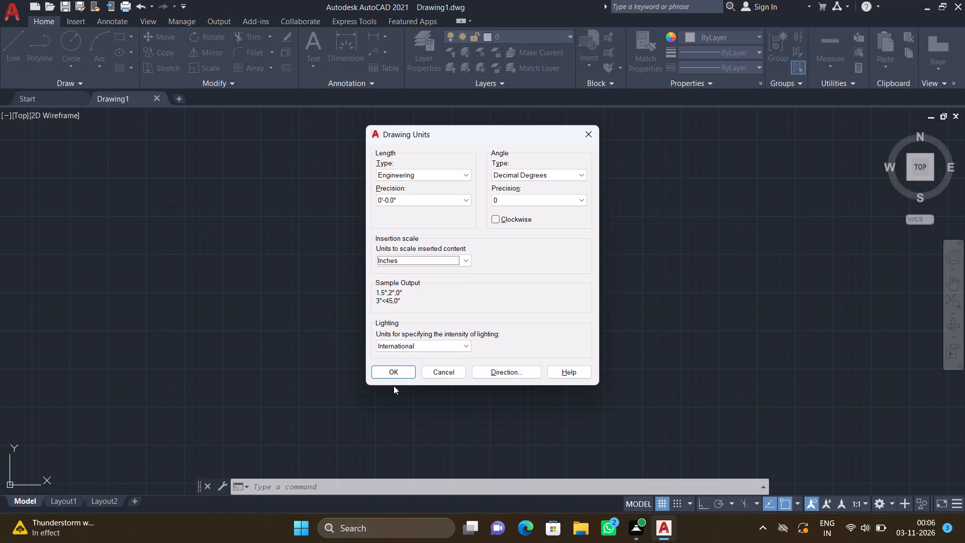
left_click(401, 370)
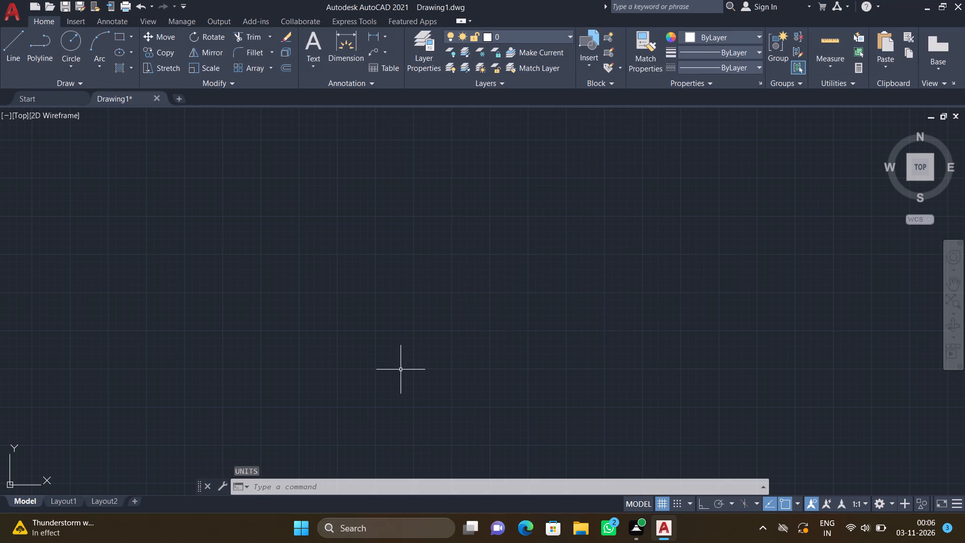
Modify the ISO-25 dimension style to Engineering primary units with 0'-0.0" precision, and set it as current.
key("d")
key("Return")
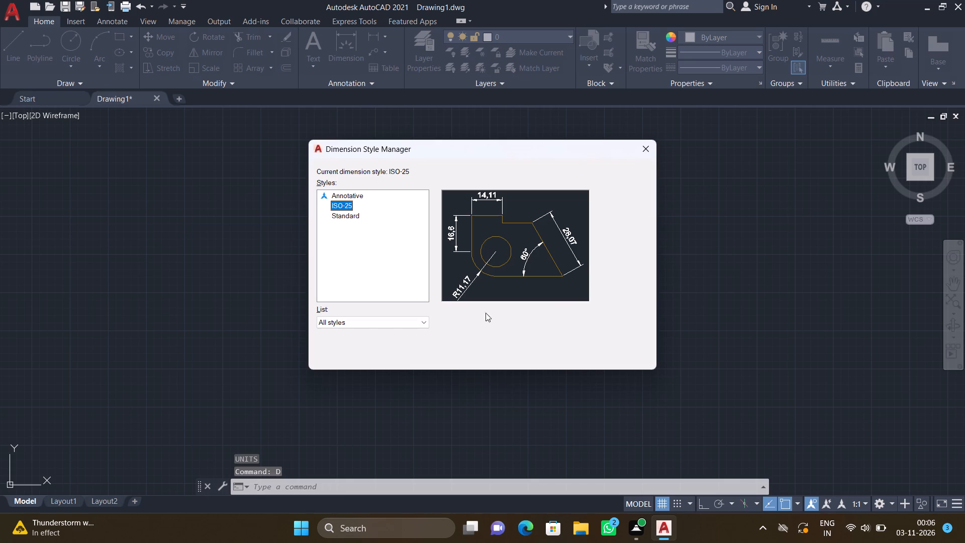
left_click(621, 234)
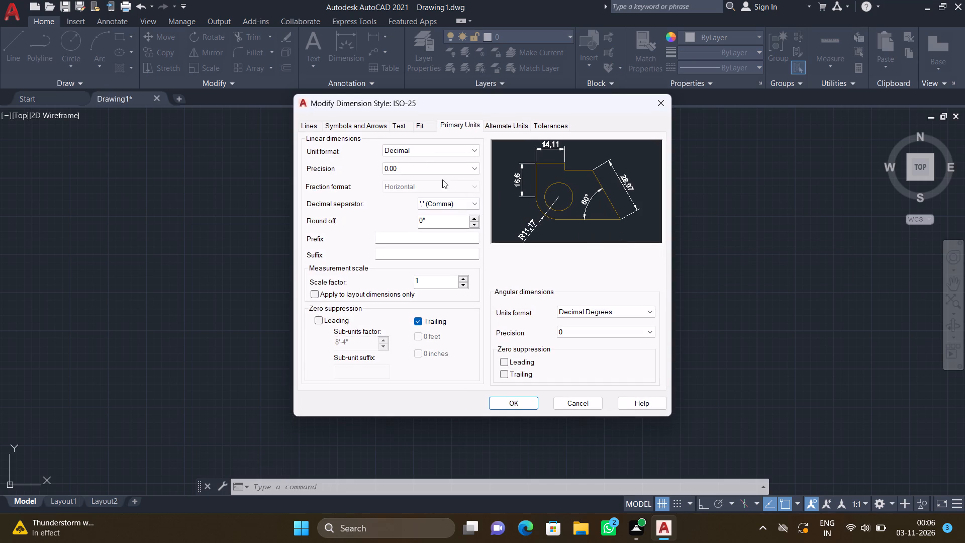
left_click(408, 148)
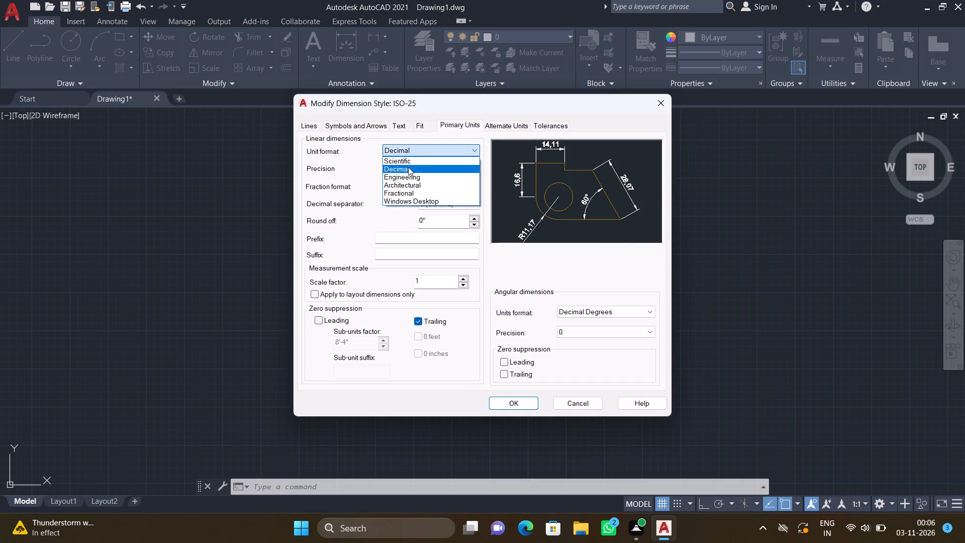
left_click(408, 176)
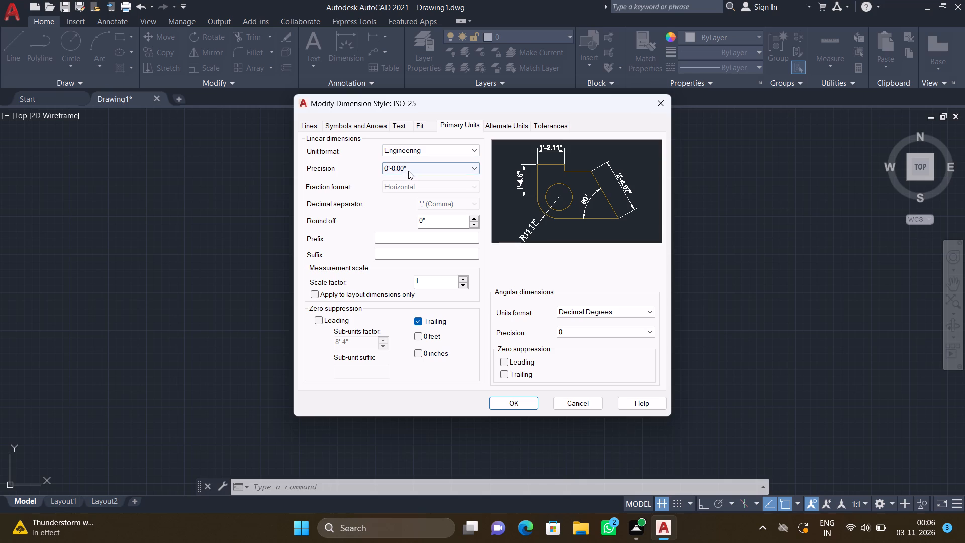
left_click(408, 166)
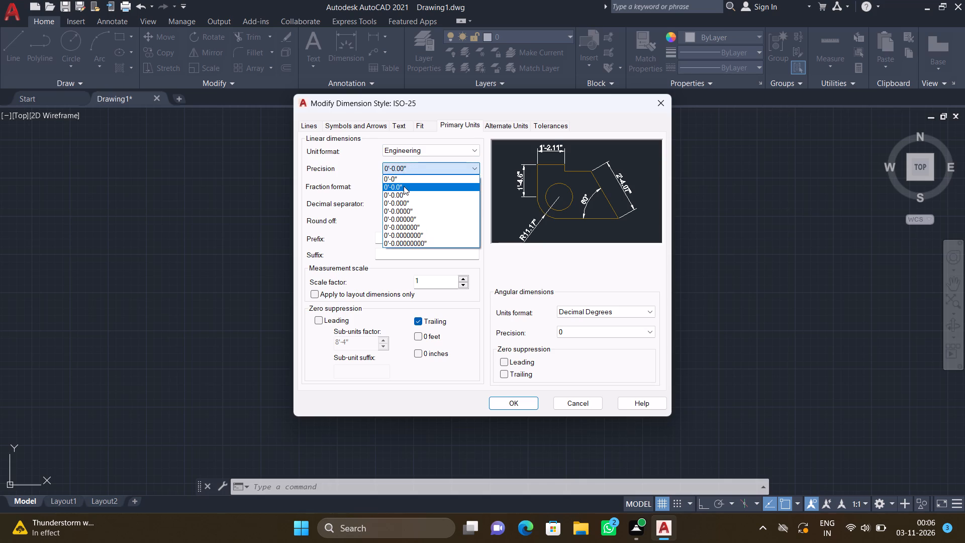
left_click(404, 186)
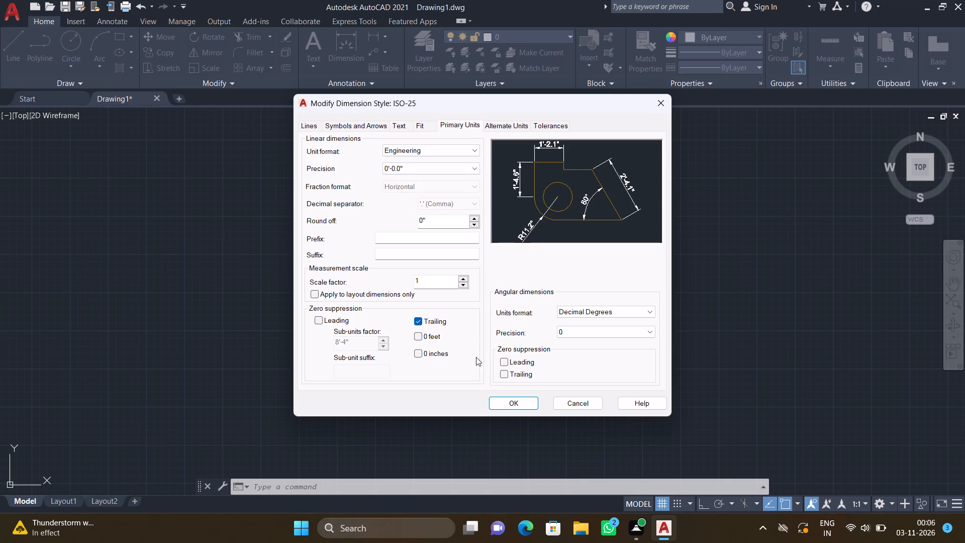
left_click(515, 403)
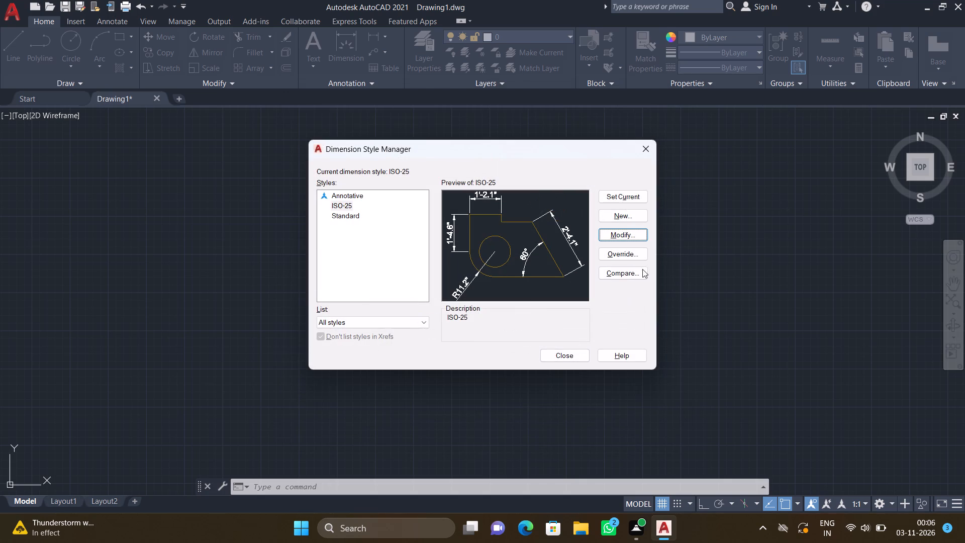
left_click(625, 193)
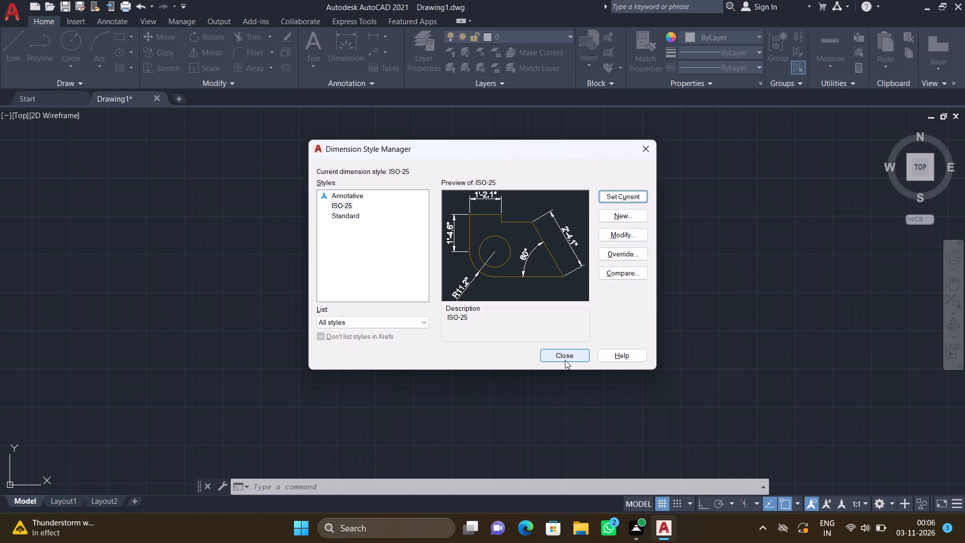
left_click(565, 358)
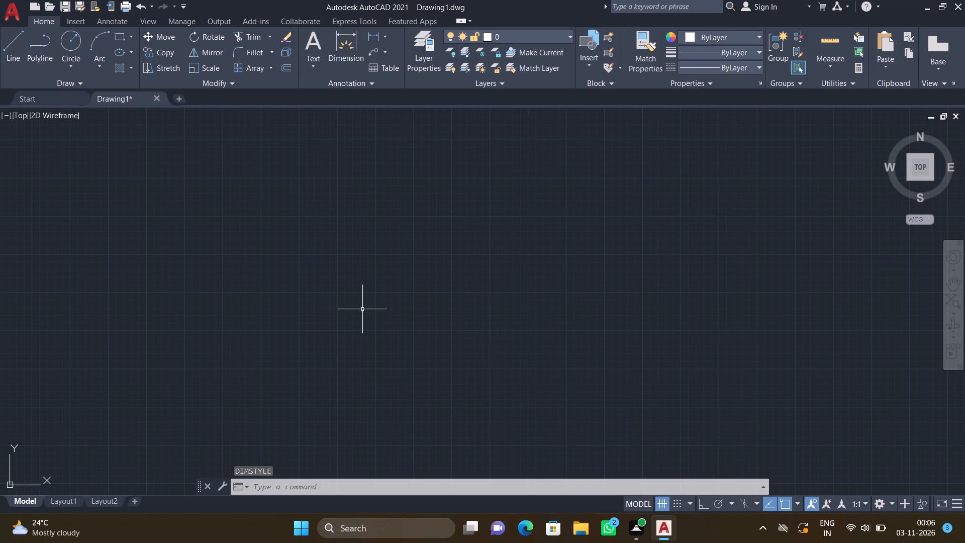
With Ortho on, draw a vertical line about 240'-10" long downward as the first wall line.
key("l")
key("Return")
key("F8")
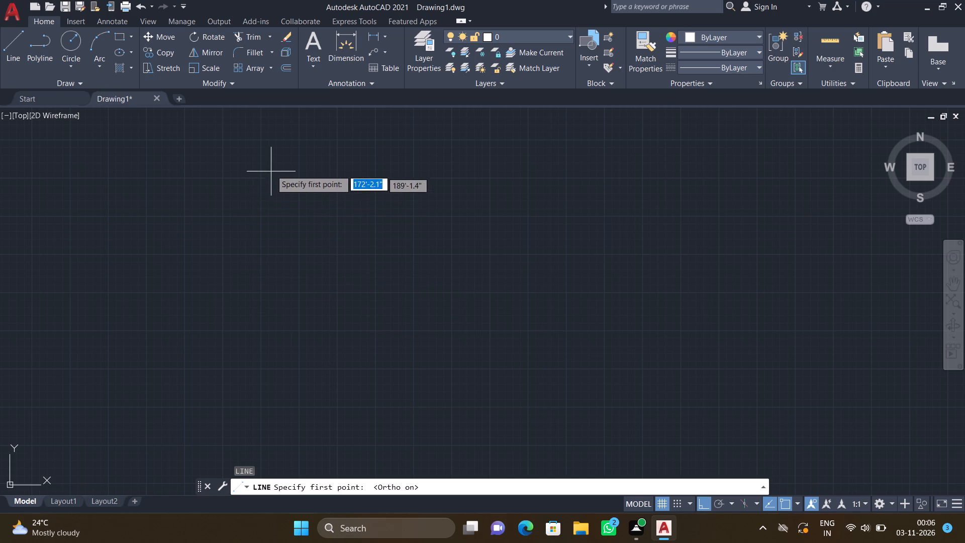
left_click(270, 131)
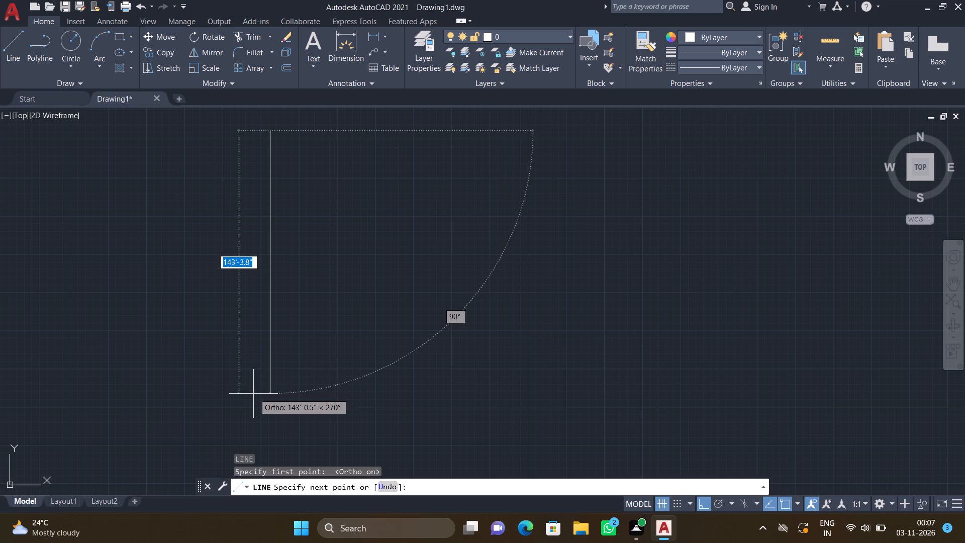
scroll(253, 394, "down", 3)
scroll(279, 311, "down", 1)
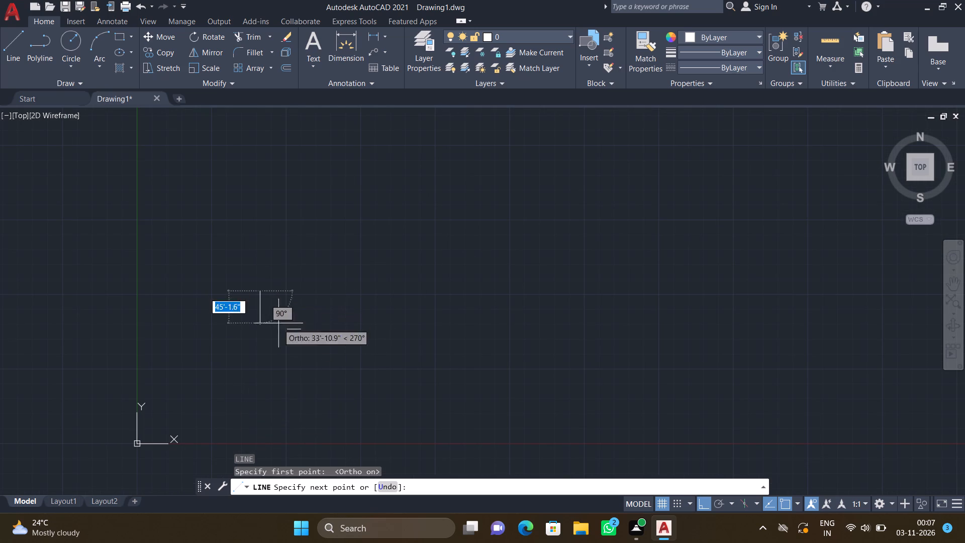
left_click(260, 464)
key("Return")
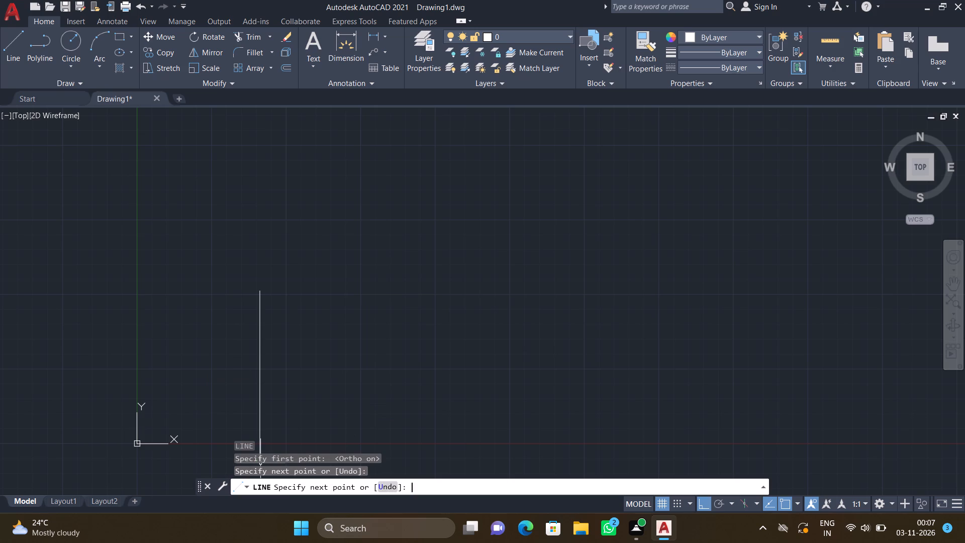
Offset the vertical line 9" to its right to form the wall thickness.
scroll(277, 365, "down", 2)
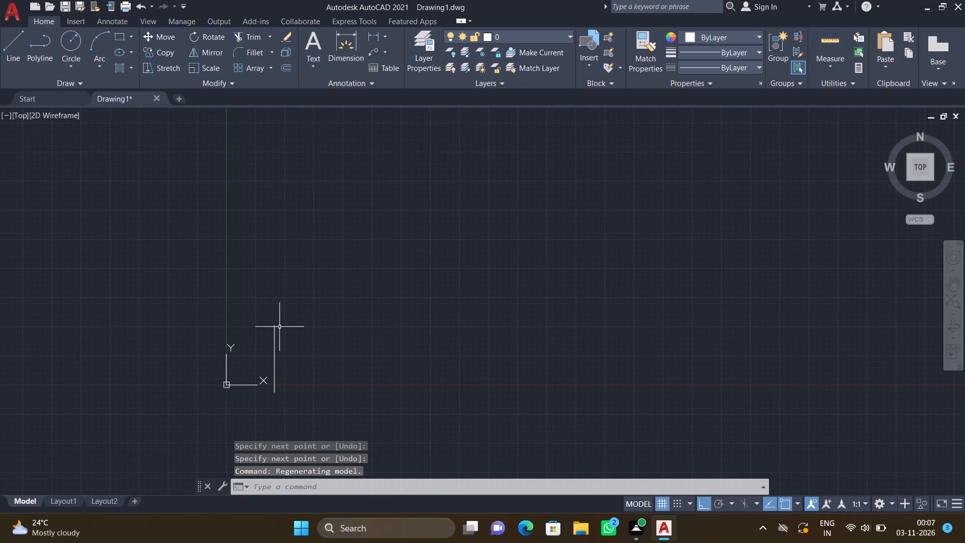
scroll(279, 448, "up", 7)
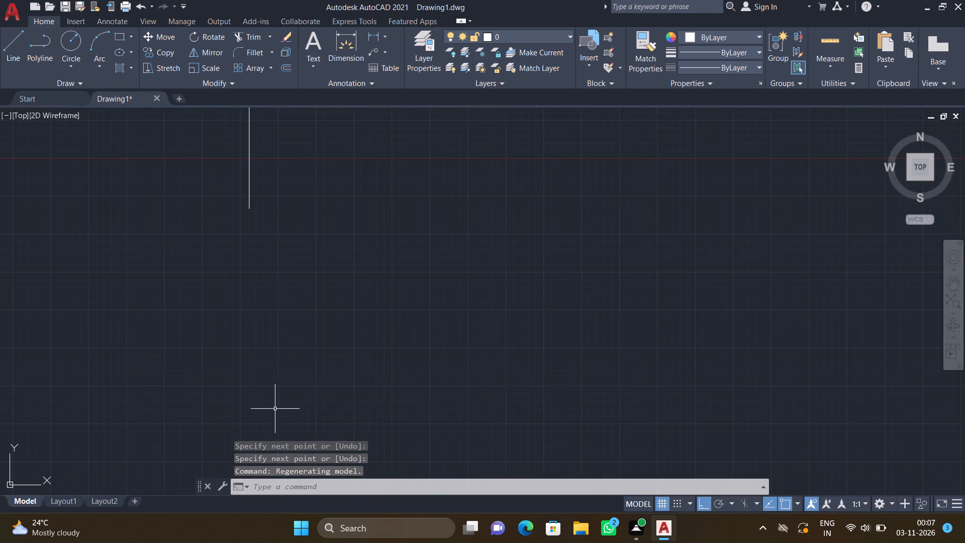
scroll(282, 246, "down", 3)
scroll(275, 118, "up", 2)
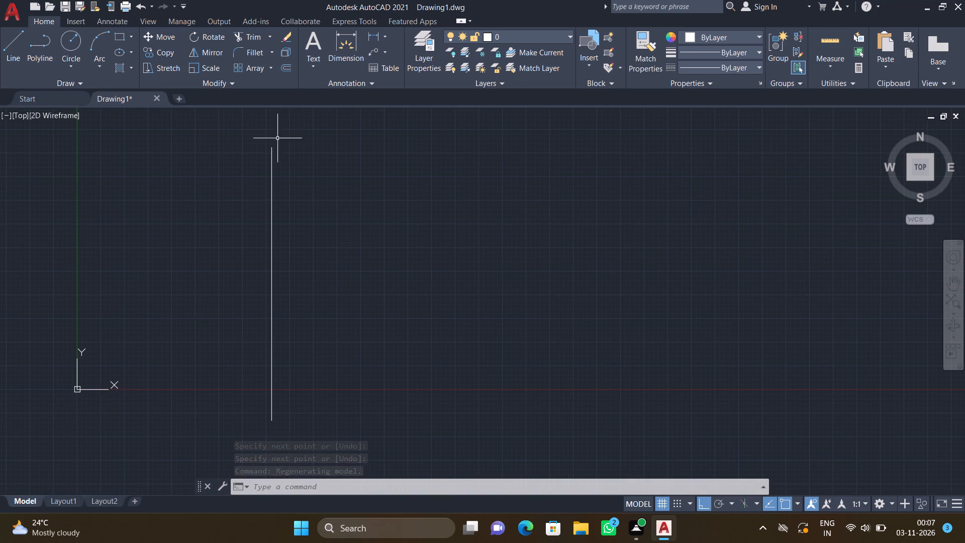
scroll(281, 143, "up", 1)
key("o")
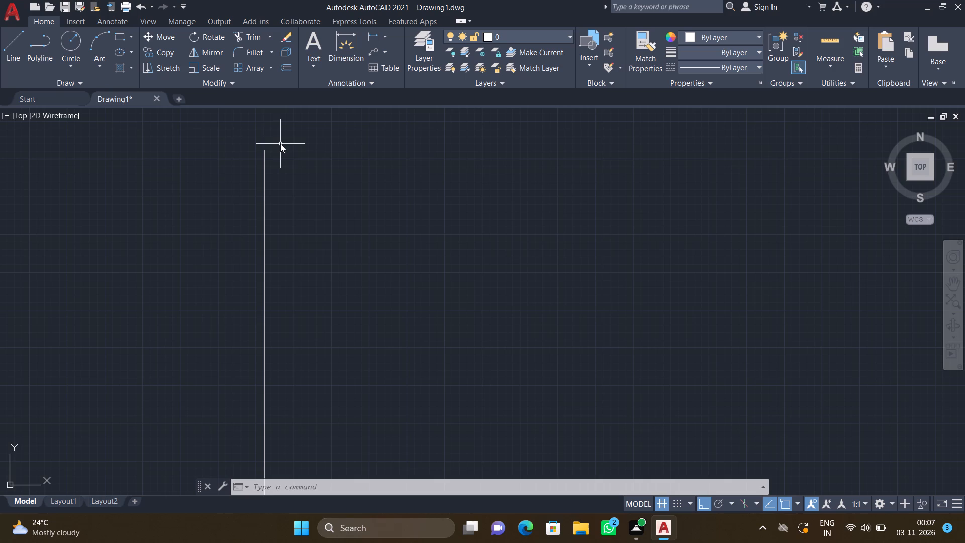
key("Return")
type("9\"")
key("Return")
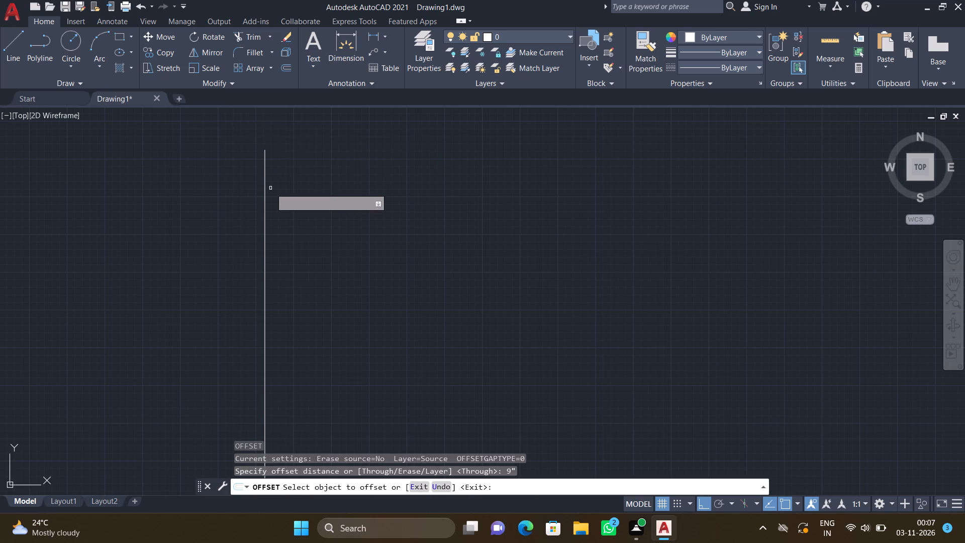
left_click(264, 178)
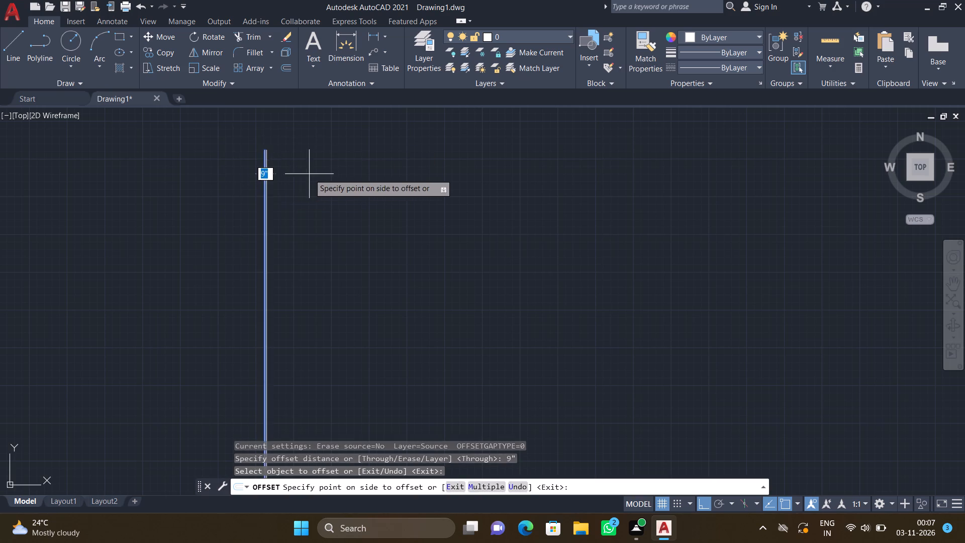
left_click(309, 174)
key("Return")
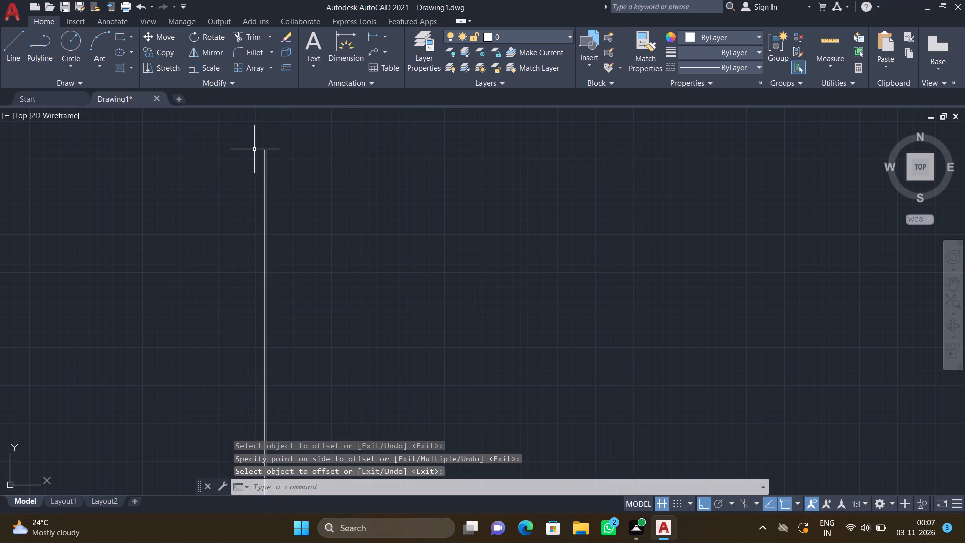
Draw a horizontal wall line to the right from the top endpoint of the outer vertical line.
scroll(265, 150, "up", 3)
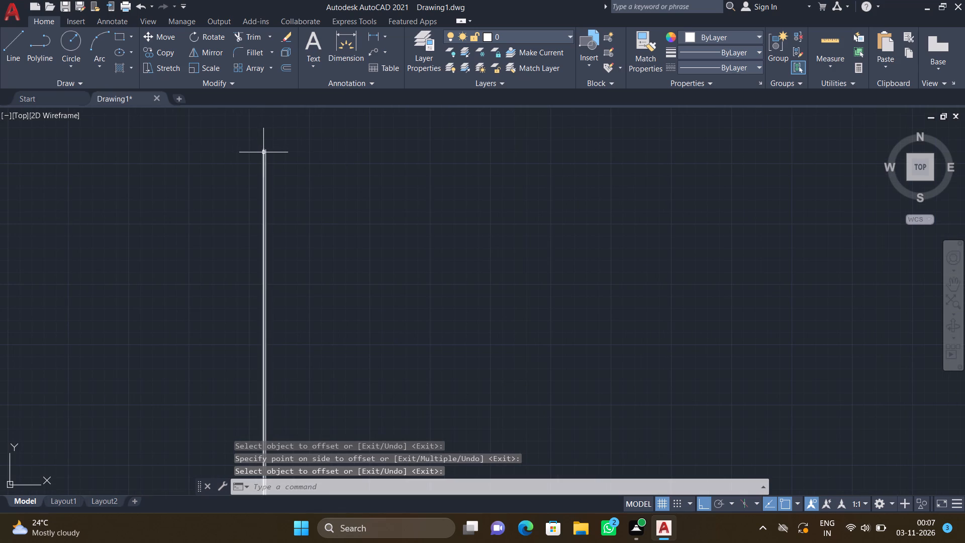
scroll(263, 152, "up", 4)
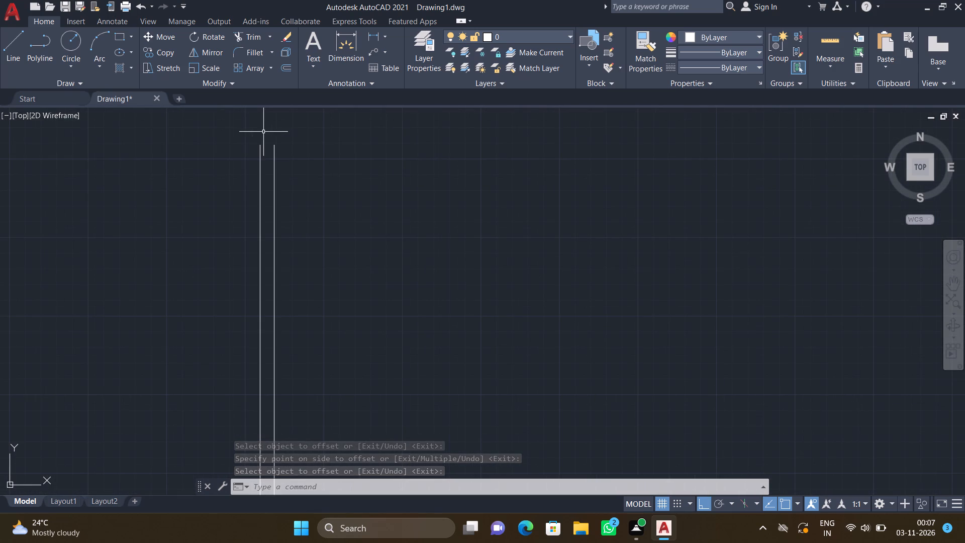
key("l")
key("Return")
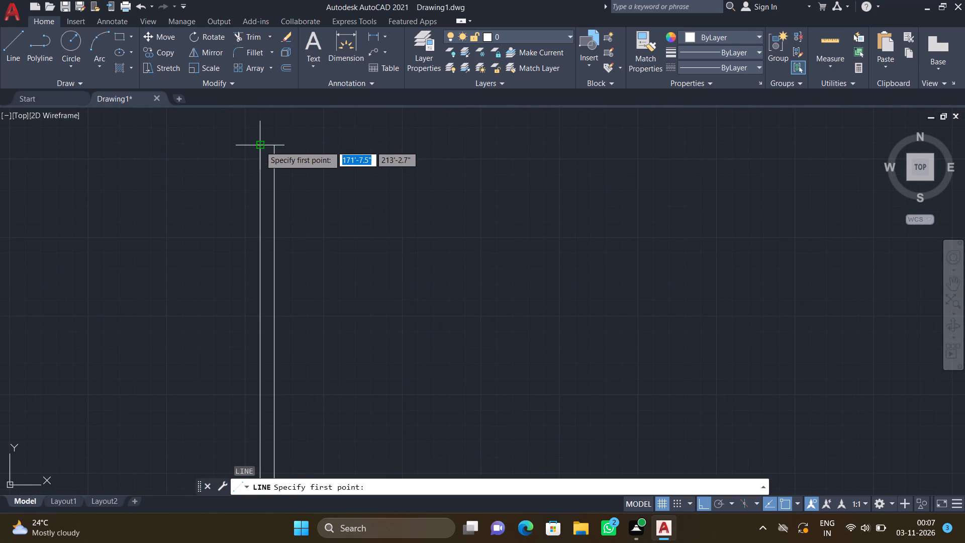
left_click(260, 146)
scroll(546, 159, "down", 3)
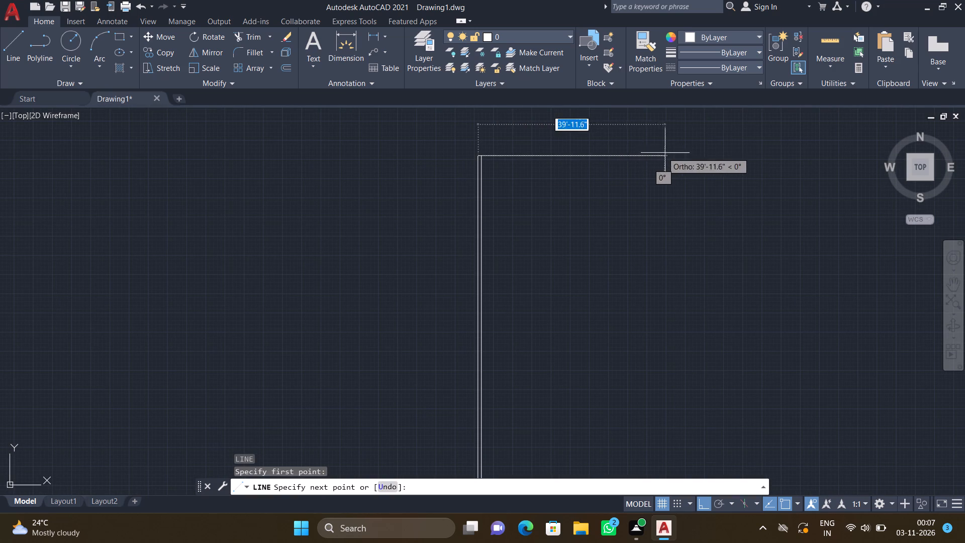
left_click(705, 157)
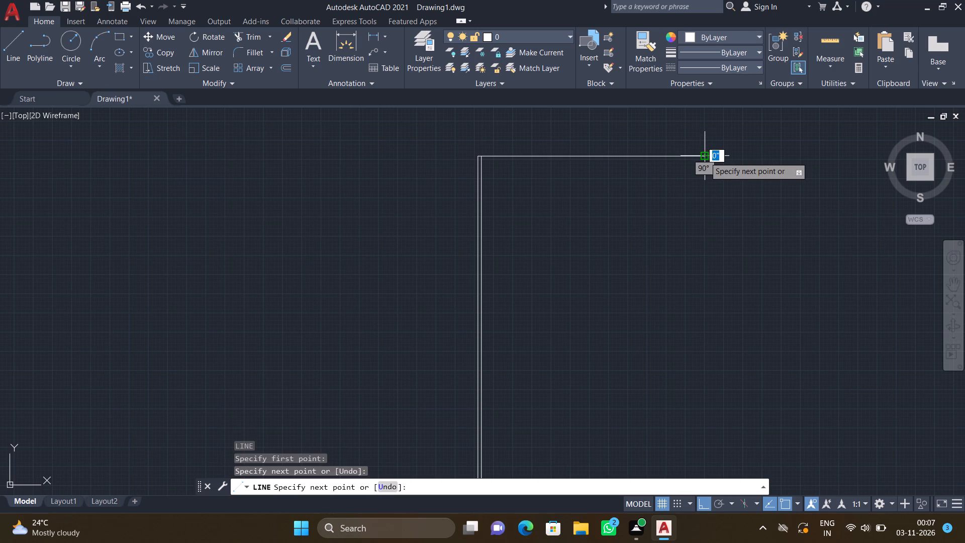
key("Return")
Offset the top horizontal line 9" downward to form the top wall's thickness.
scroll(492, 147, "up", 2)
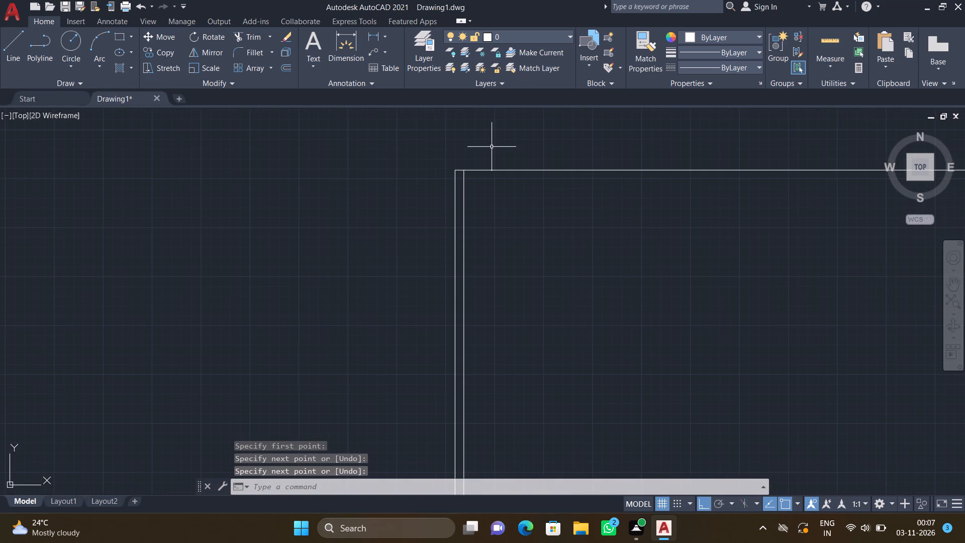
key("o")
key("Return")
type("9\"")
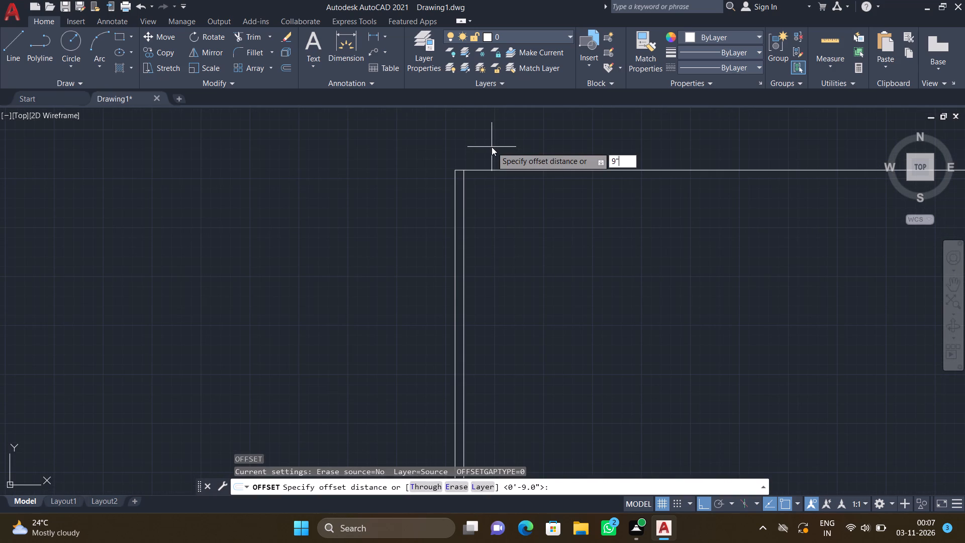
key("Return")
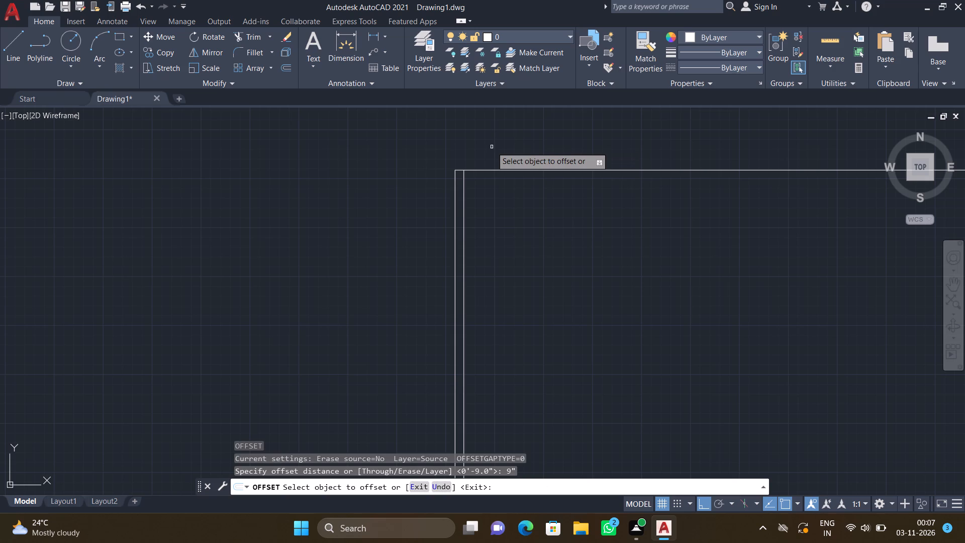
left_click(522, 169)
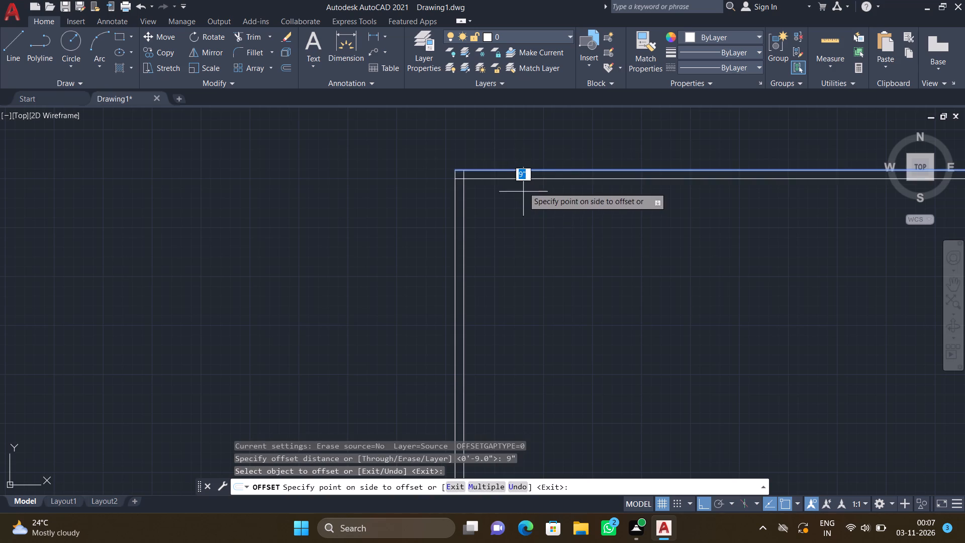
left_click(524, 211)
key("Return")
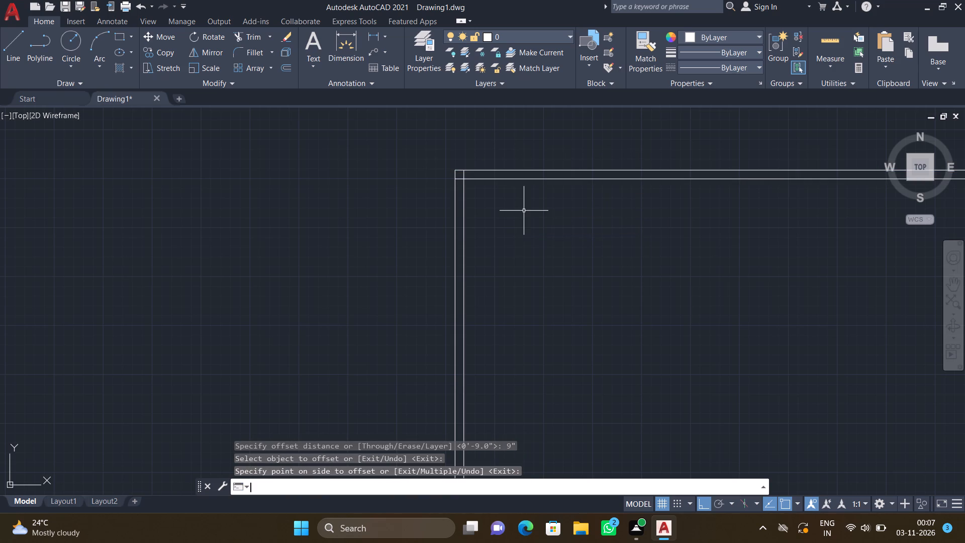
Offset the inner line of the left wall 11'2" to the right to set the first room's width.
scroll(550, 187, "down", 3)
middle_click_drag(559, 226, 462, 225)
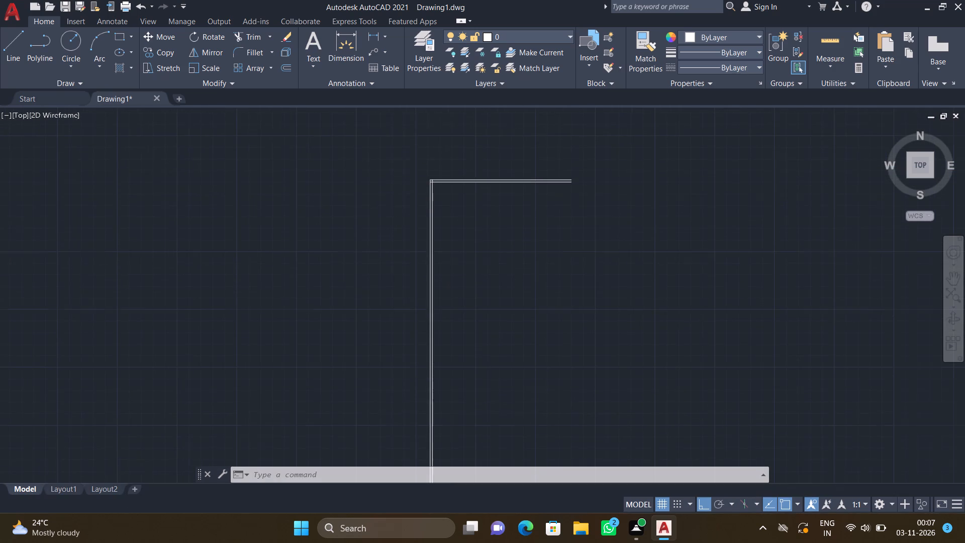
scroll(453, 180, "up", 3)
key("o")
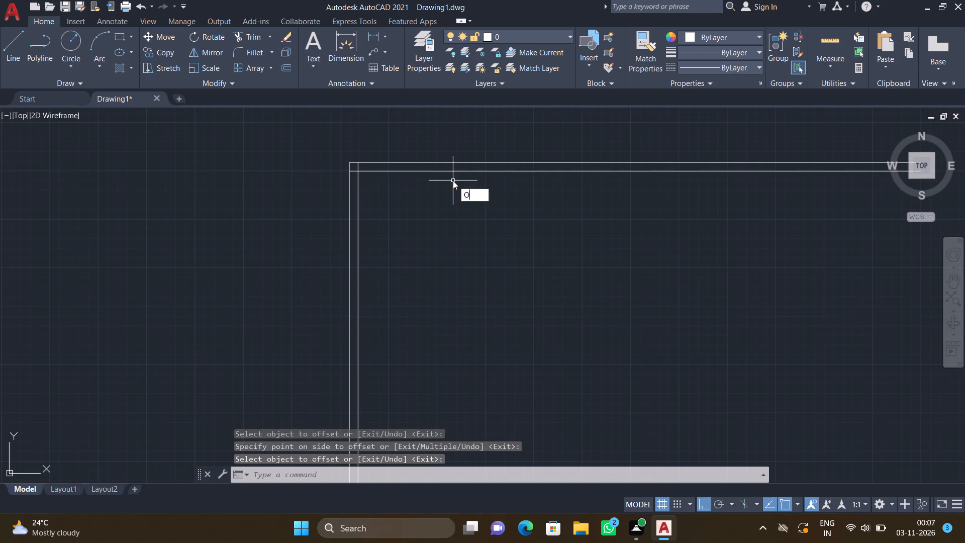
key("Return")
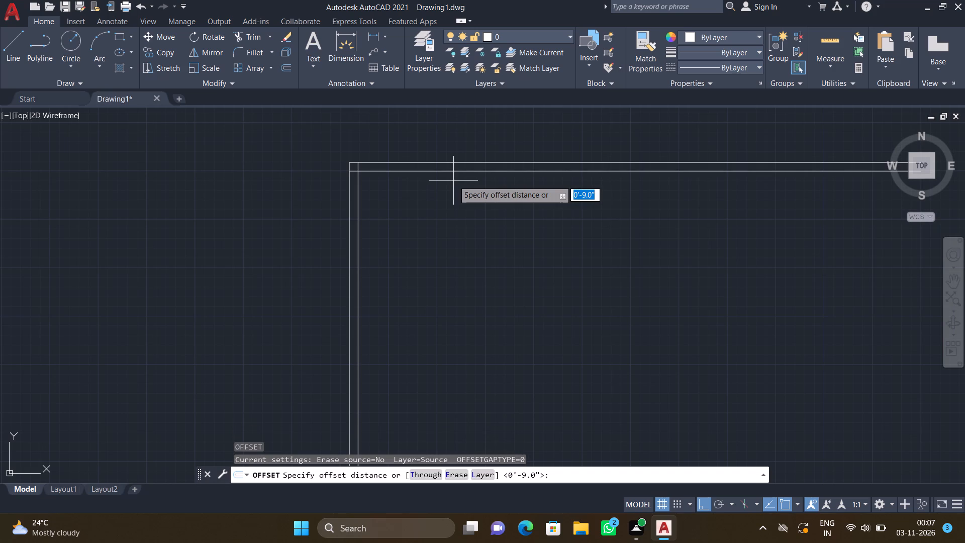
type("11'")
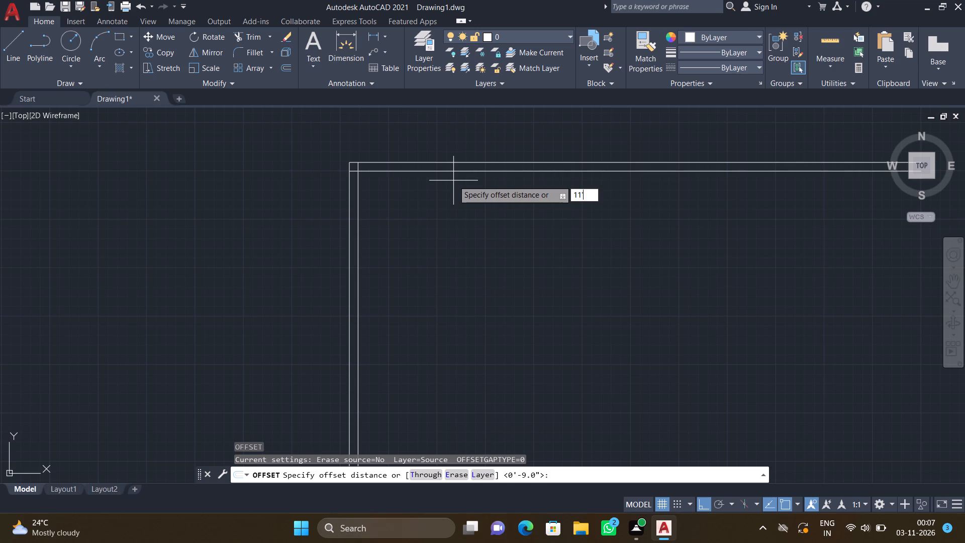
type("2\"")
key("Return")
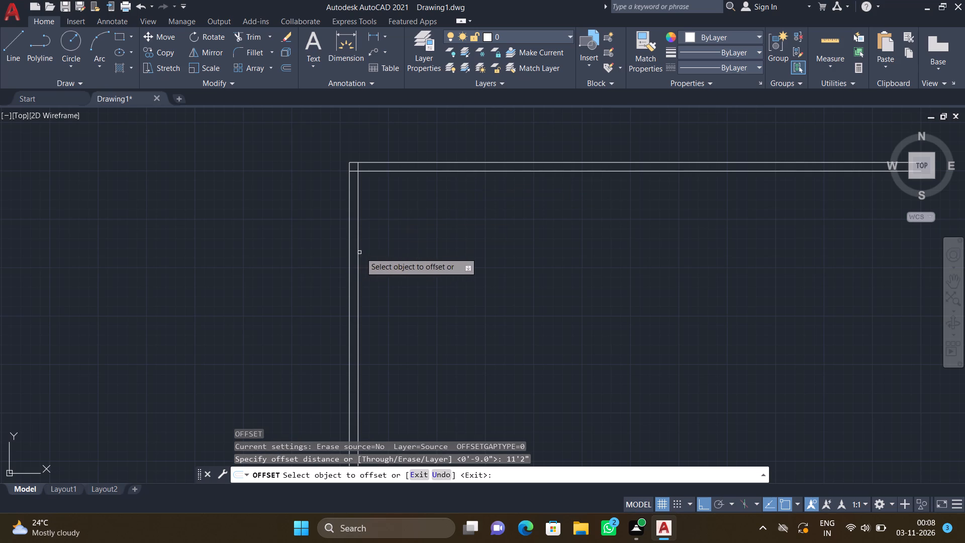
left_click_drag(357, 238, 364, 239)
left_click(502, 250)
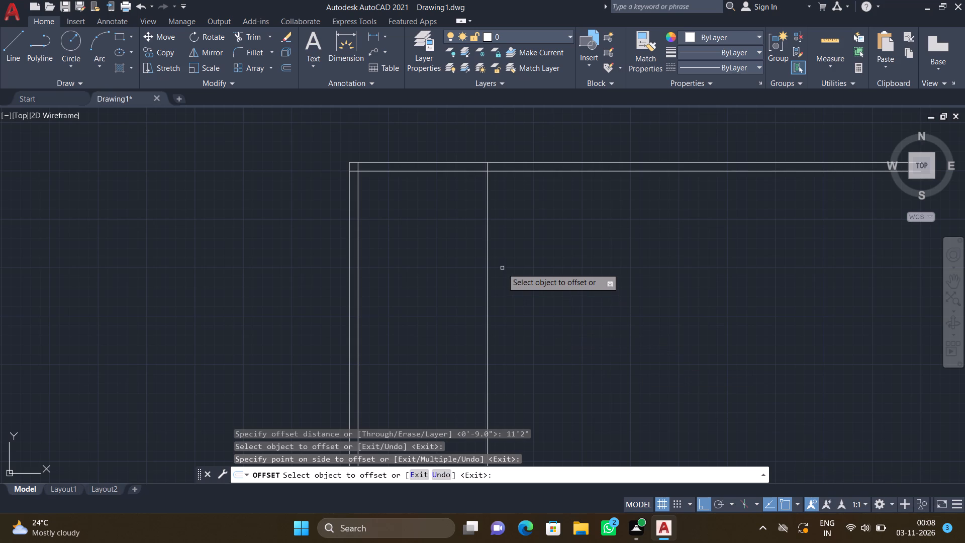
key("Escape")
Offset the new vertical room line 4.5" to the right to form the first partition wall.
key("o")
key("Return")
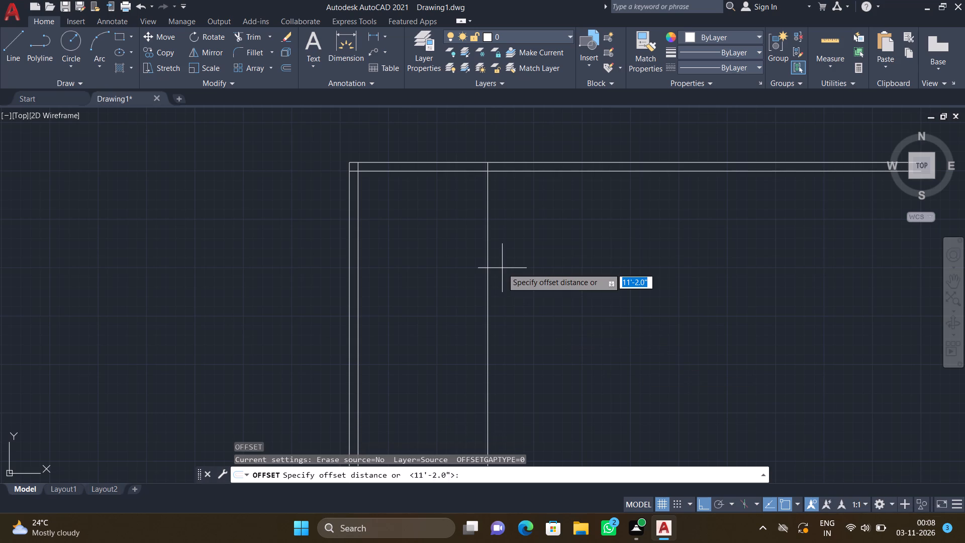
type("4.5\"")
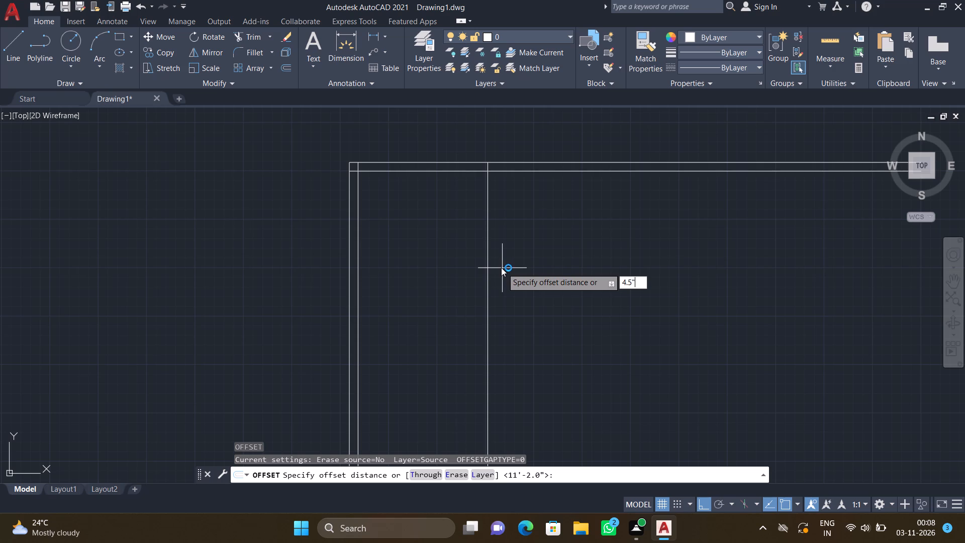
key("Return")
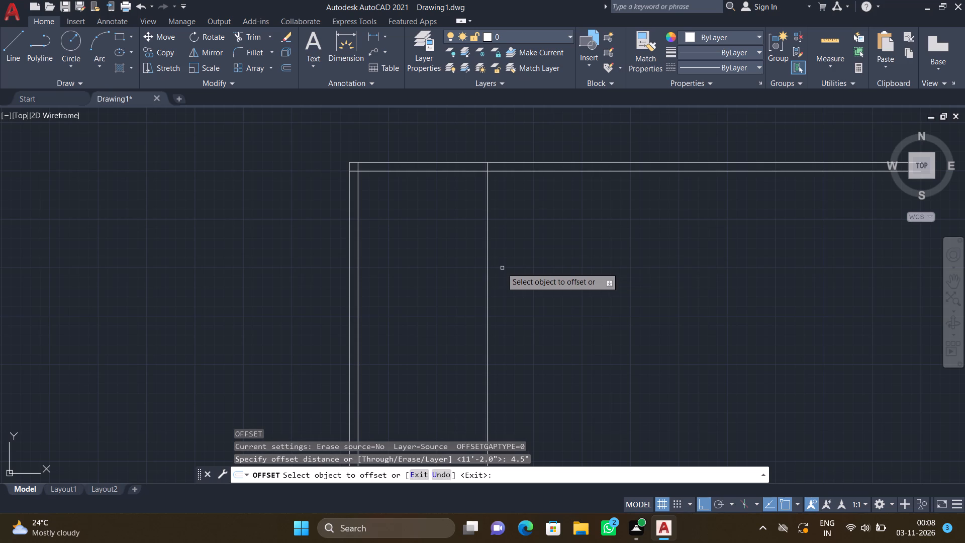
left_click(488, 249)
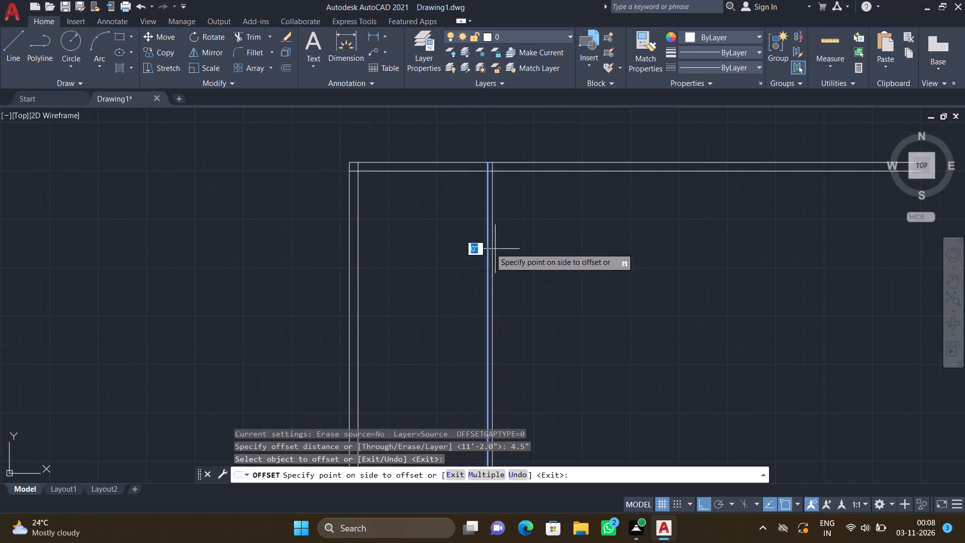
left_click(558, 254)
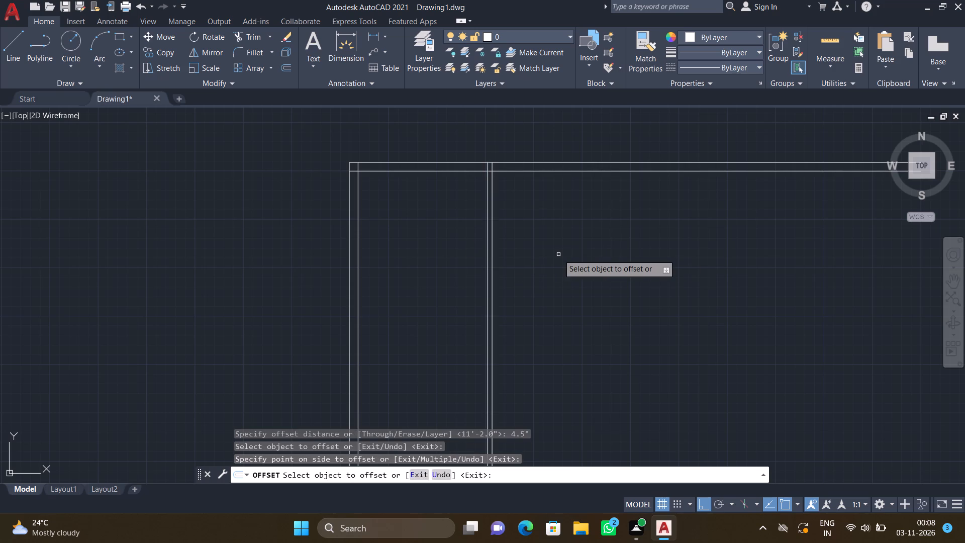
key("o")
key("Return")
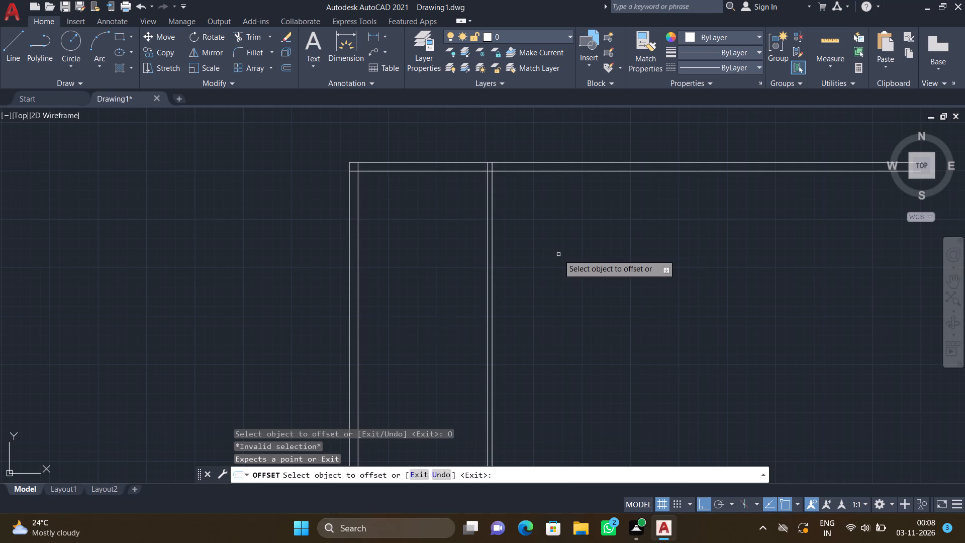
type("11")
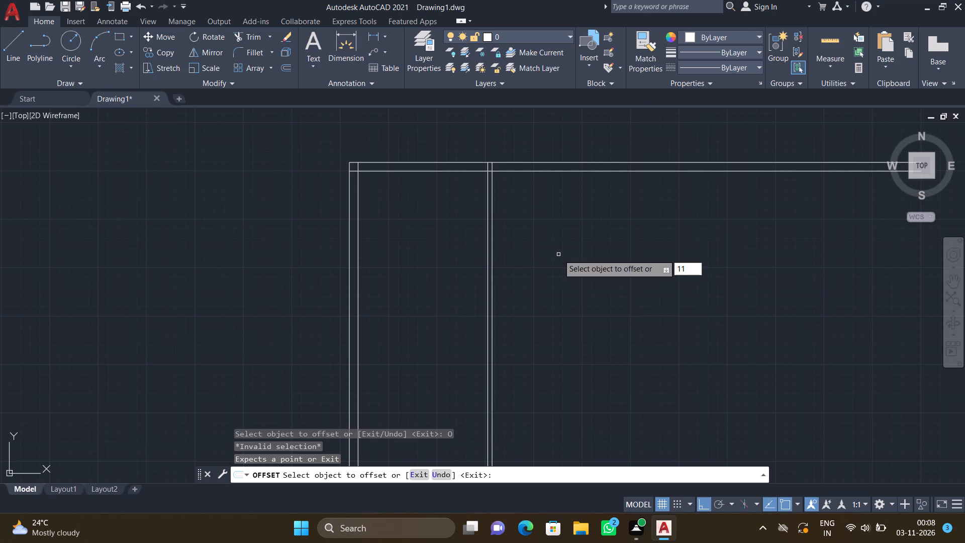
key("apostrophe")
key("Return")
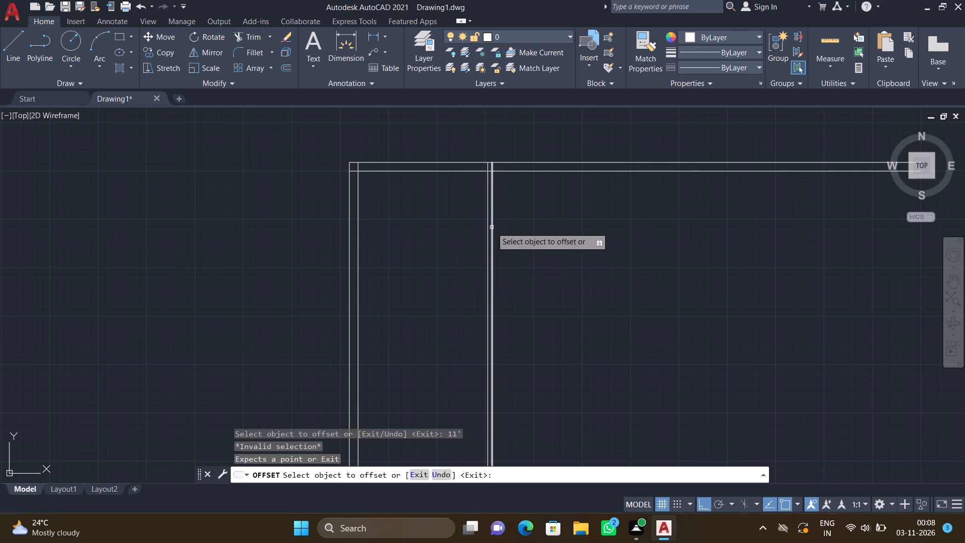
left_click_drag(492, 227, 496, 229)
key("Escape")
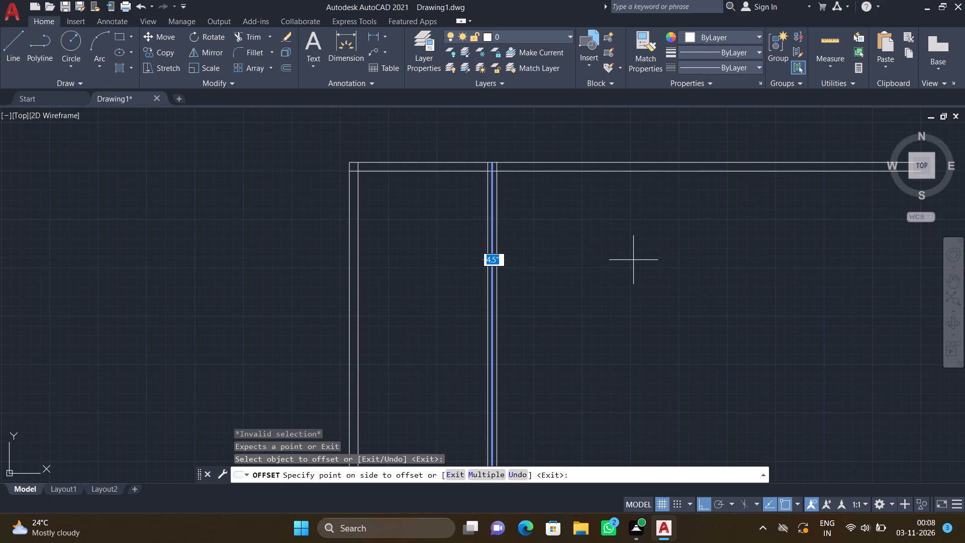
Offset the right-hand line of the first partition wall 11' to the right for the second room's width.
key("o")
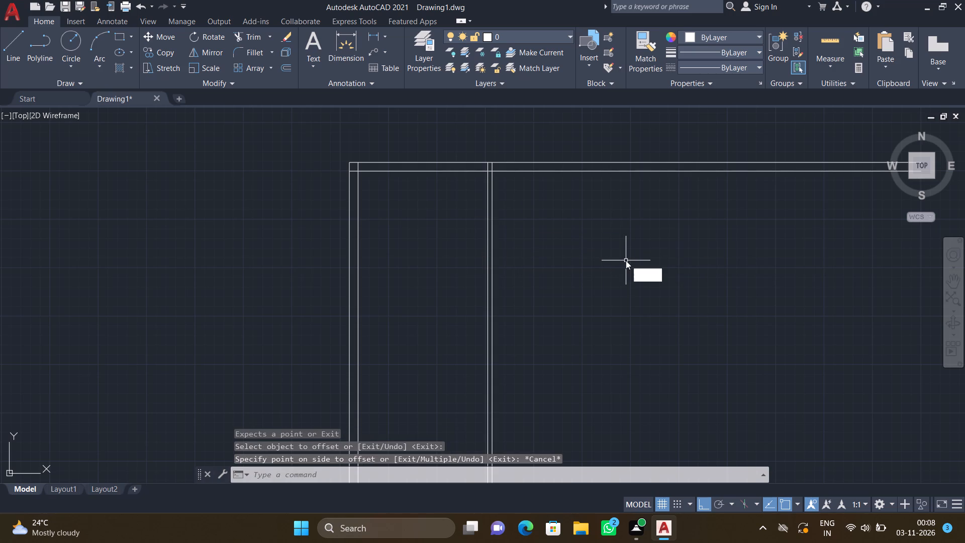
key("Return")
type("11'")
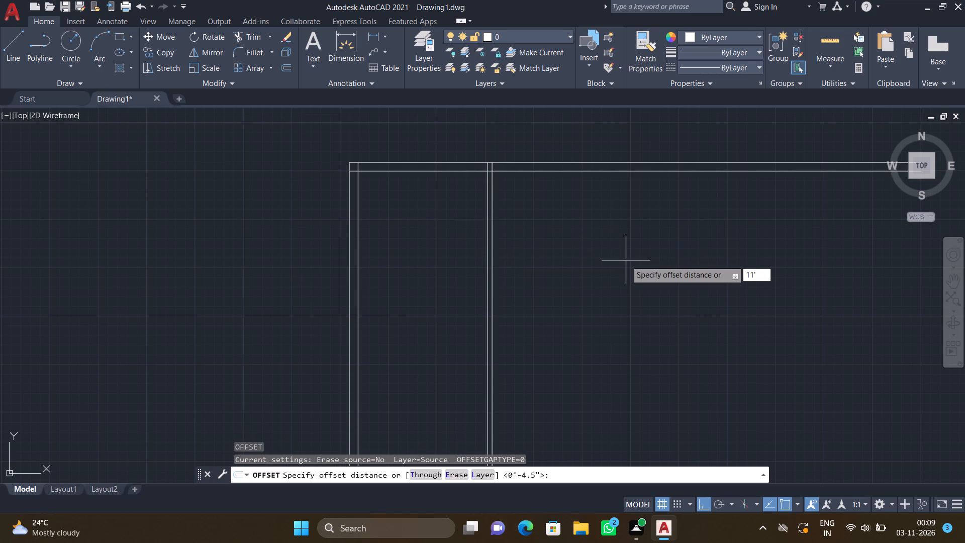
key("Return")
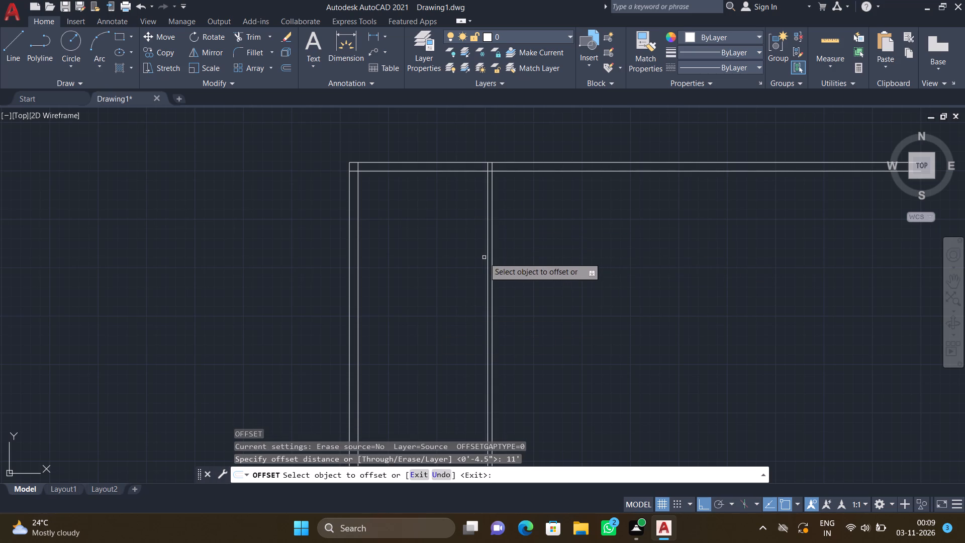
left_click(492, 263)
left_click(670, 292)
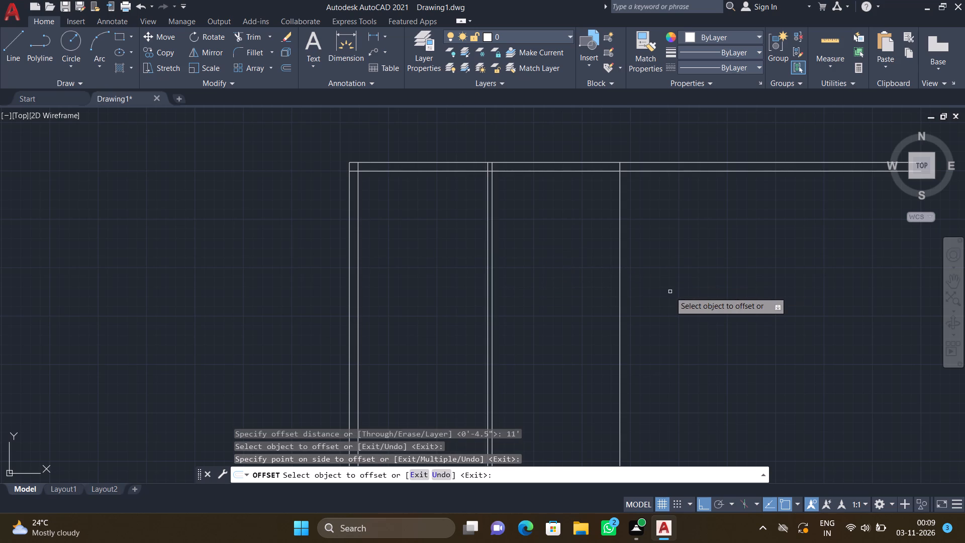
key("Return")
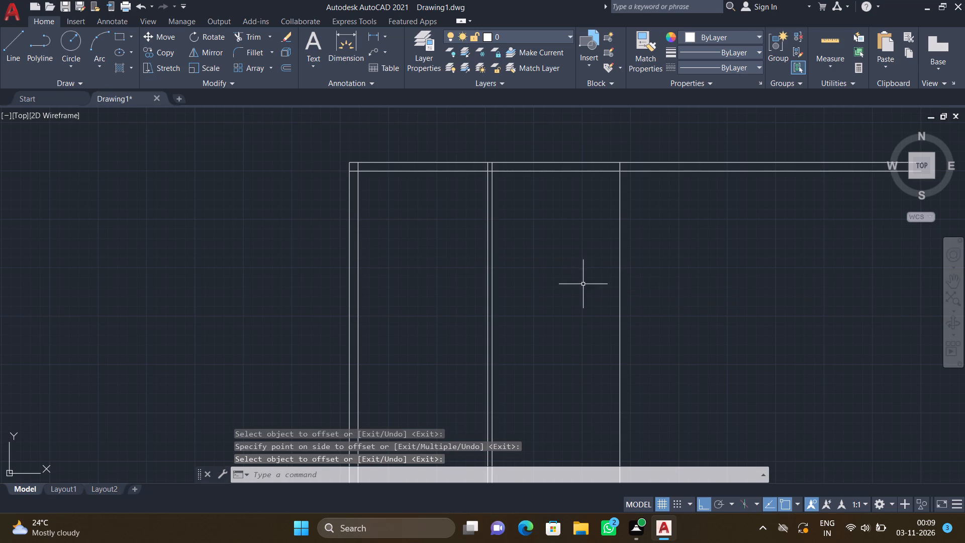
Offset the vertical line bounding the second room 4.5" to the right to form the second partition wall.
key("o")
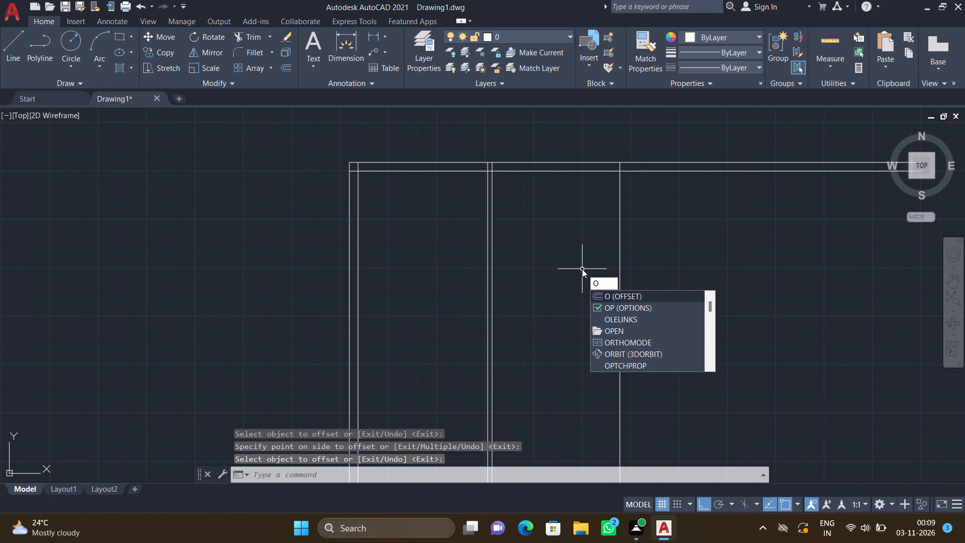
key("Return")
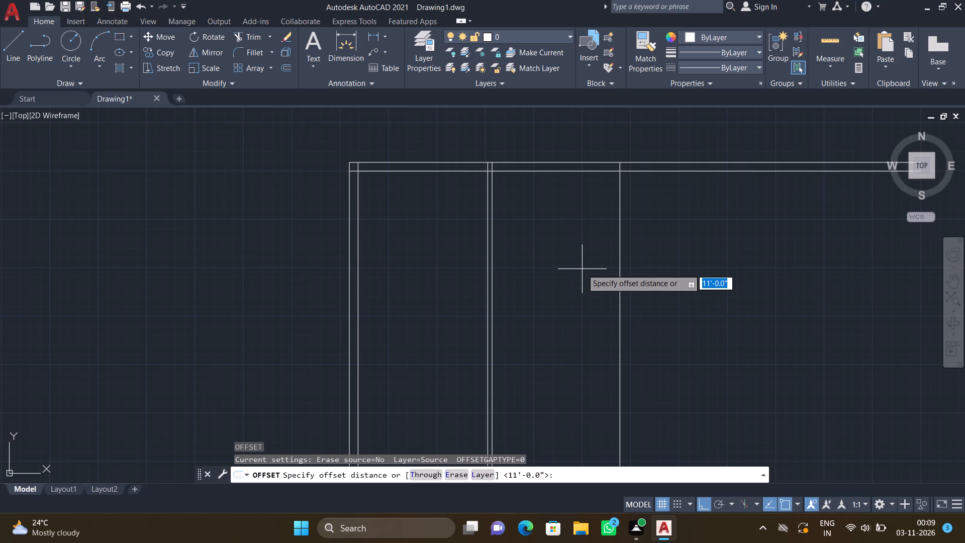
type("4.5\"")
key("Return")
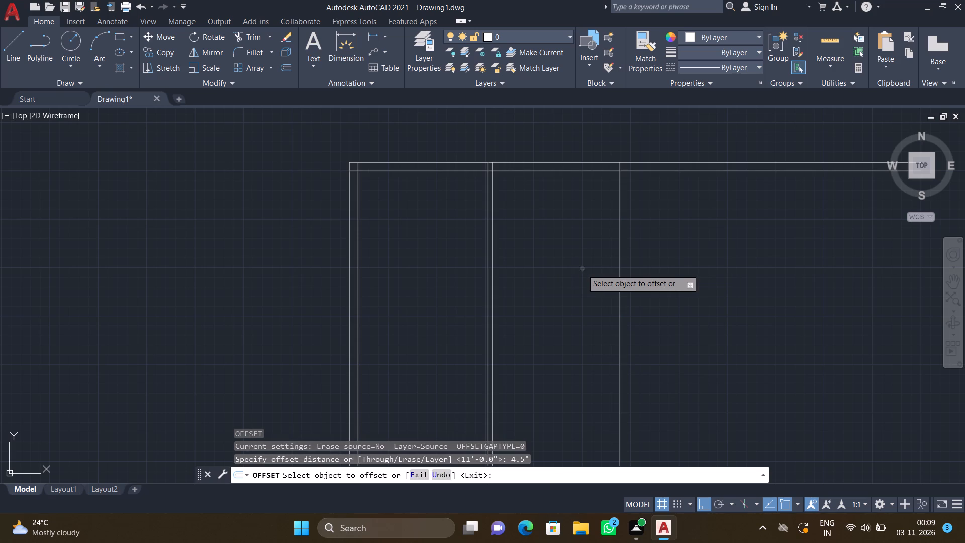
left_click(621, 282)
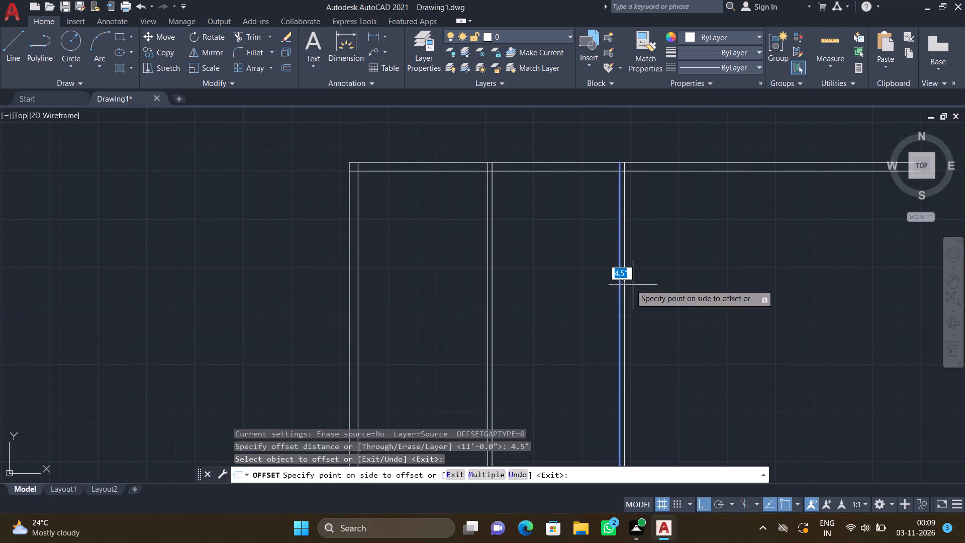
left_click(652, 288)
key("Return")
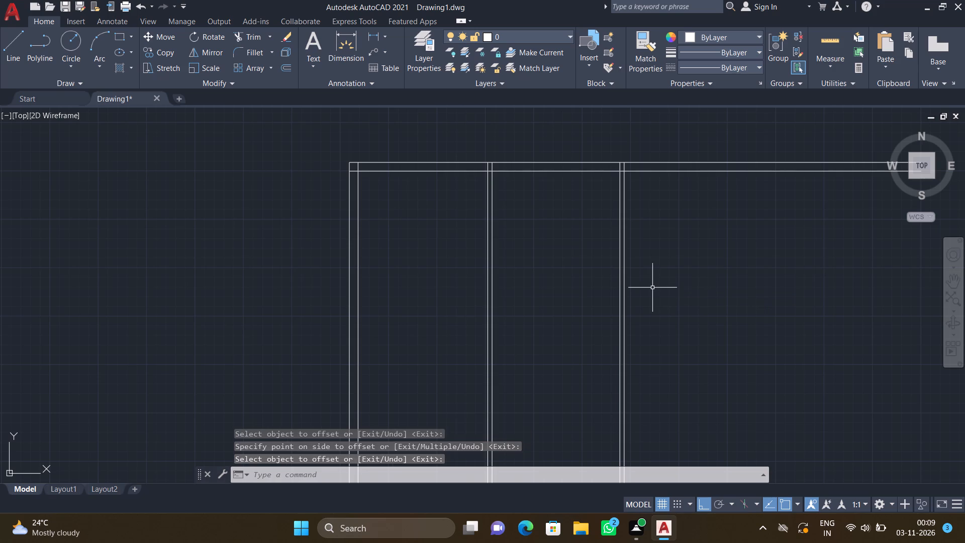
Offset the right-hand line of the second partition wall 5' to the right for the narrow third room's width.
scroll(643, 280, "down", 2)
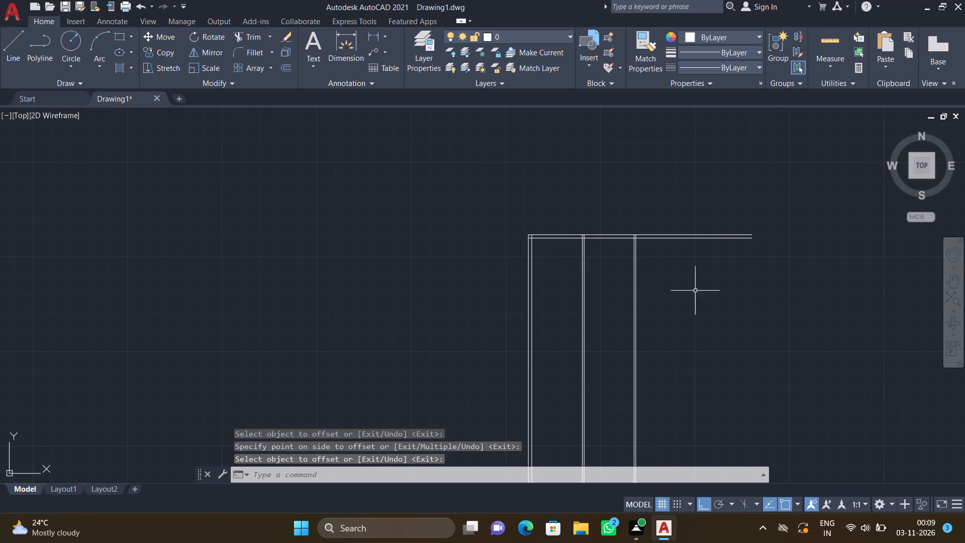
scroll(691, 275, "up", 2)
key("o")
key("Return")
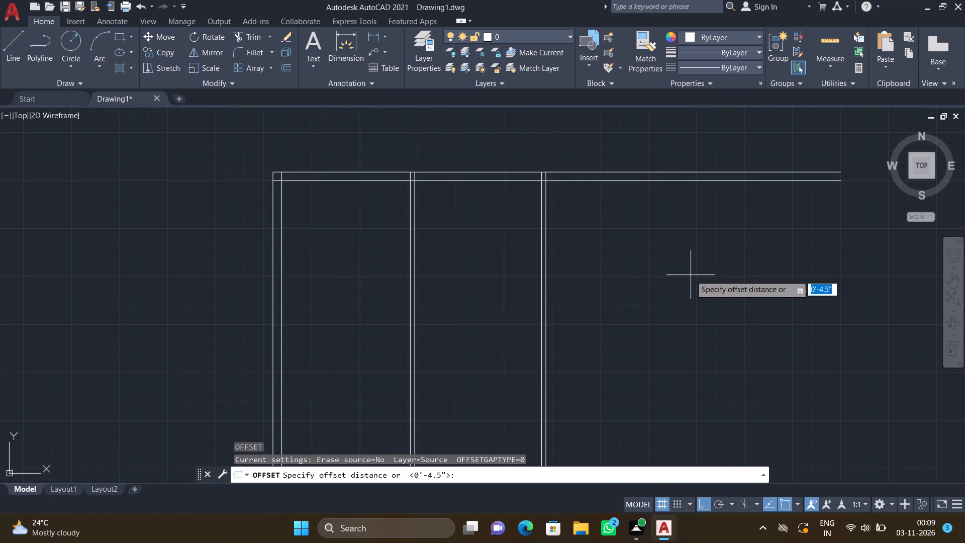
type("5'")
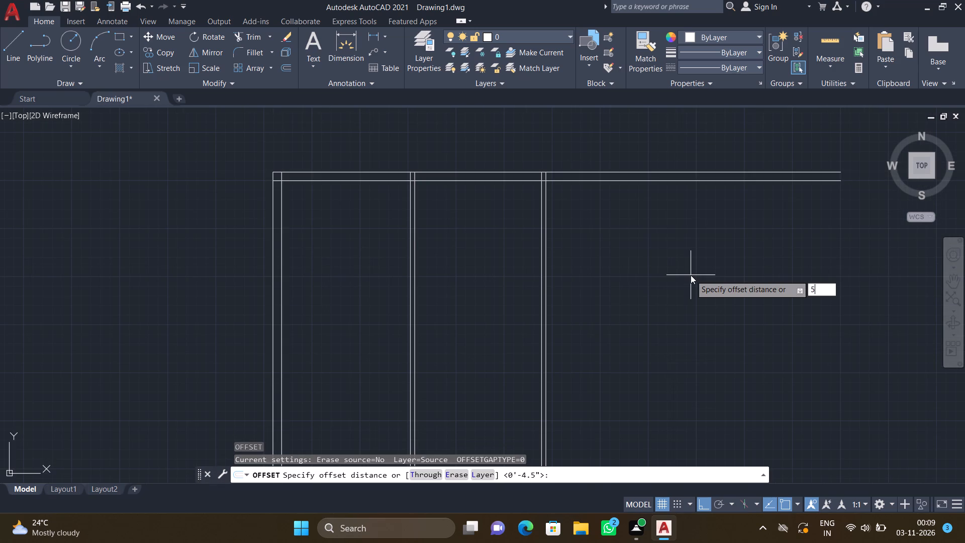
key("Return")
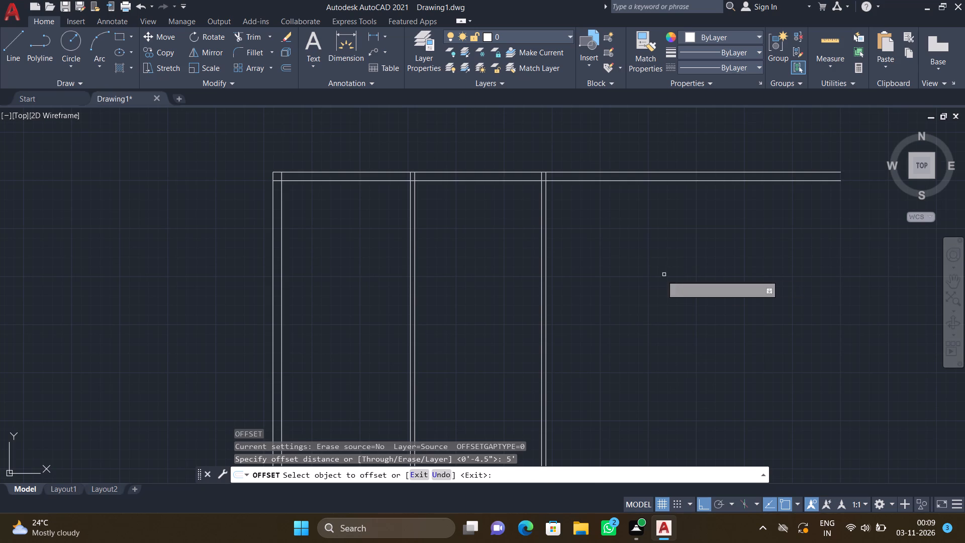
left_click(547, 260)
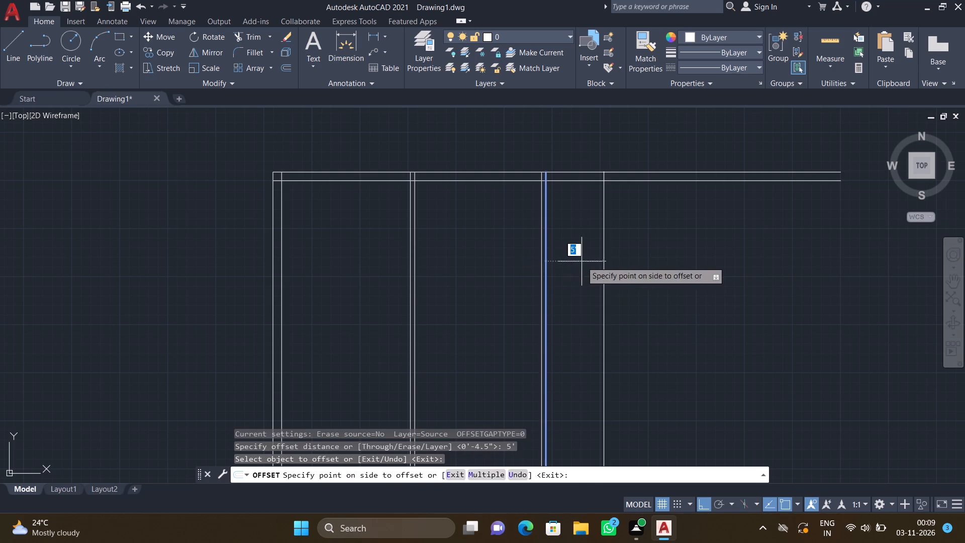
left_click(666, 268)
key("Return")
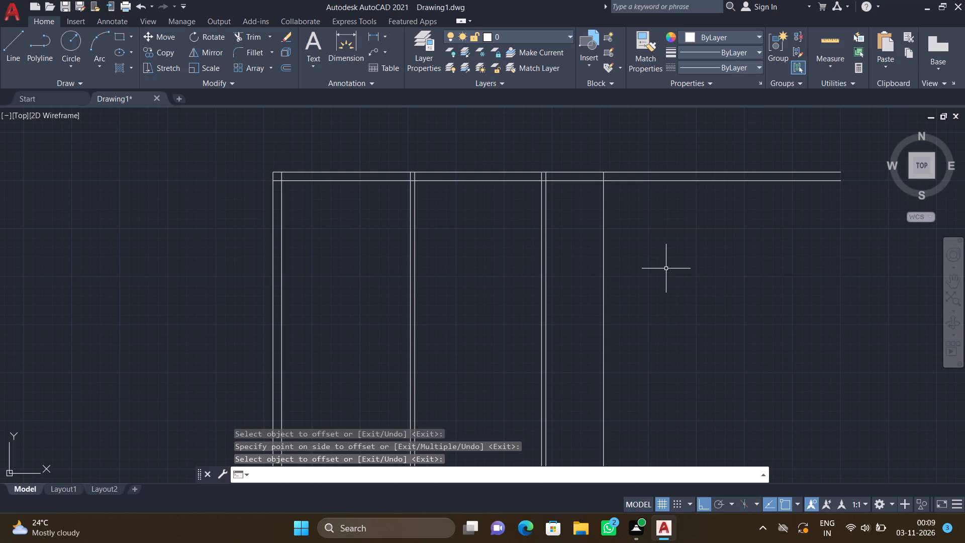
Offset the vertical line bounding the 5' room 4.5" to the right to form the third partition wall.
key("o")
key("Return")
type("4.5\"")
key("Return")
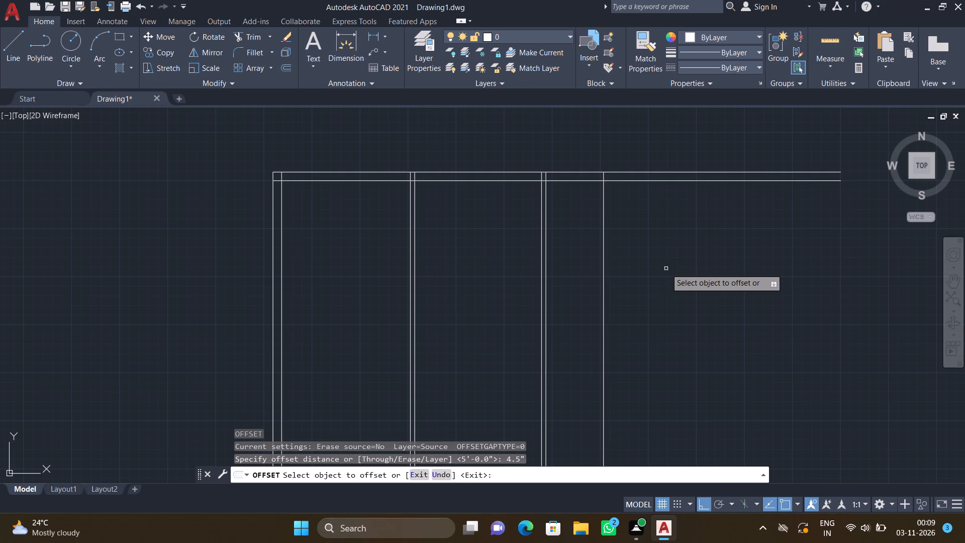
left_click_drag(605, 265, 610, 266)
left_click(670, 270)
key("Return")
Offset the right-hand line of the third partition wall 11' to the right for the fourth room's width.
key("o")
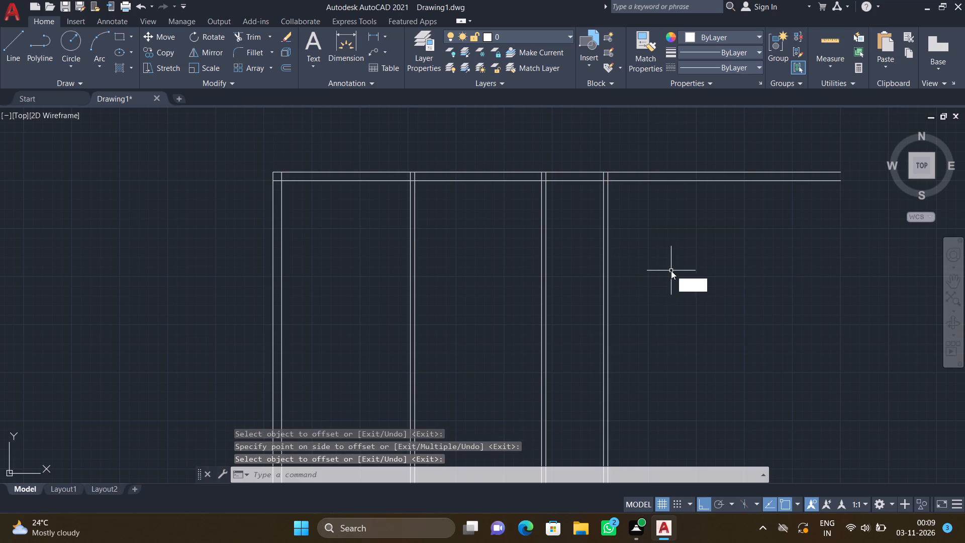
key("Return")
type("11'")
key("Return")
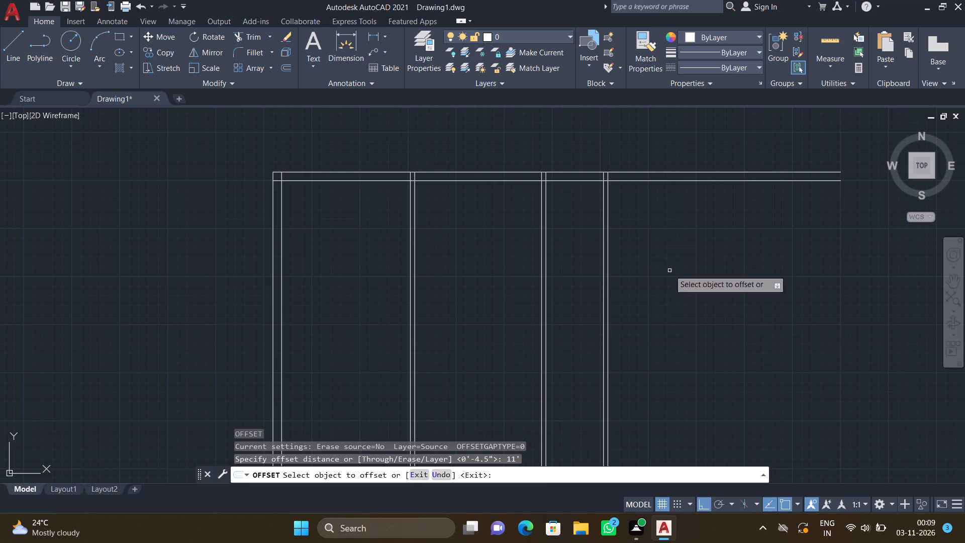
left_click(608, 278)
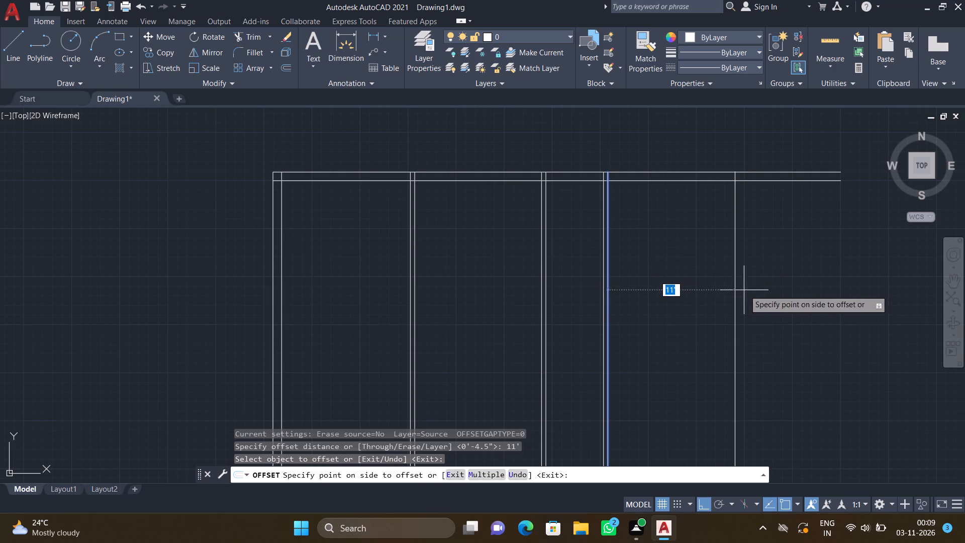
left_click(755, 291)
key("Return")
Offset the vertical line bounding the fourth room 9" to the right to form the right outer wall.
key("o")
key("Return")
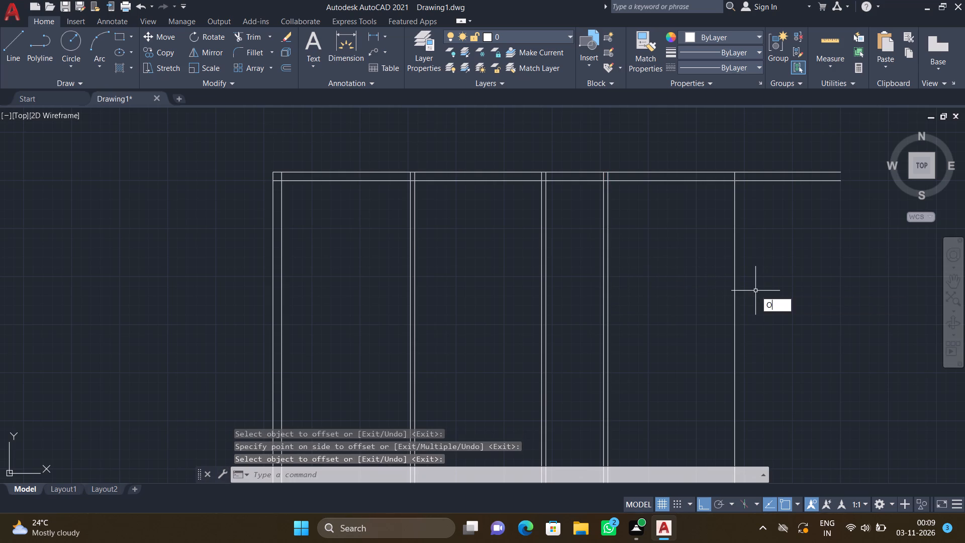
key("9")
key("shift+quotedbl")
key("Return")
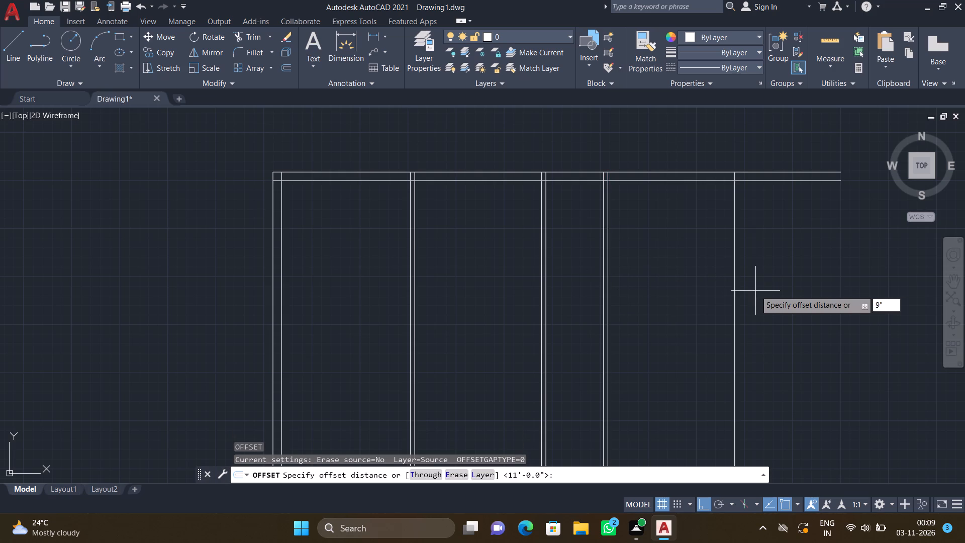
left_click(736, 268)
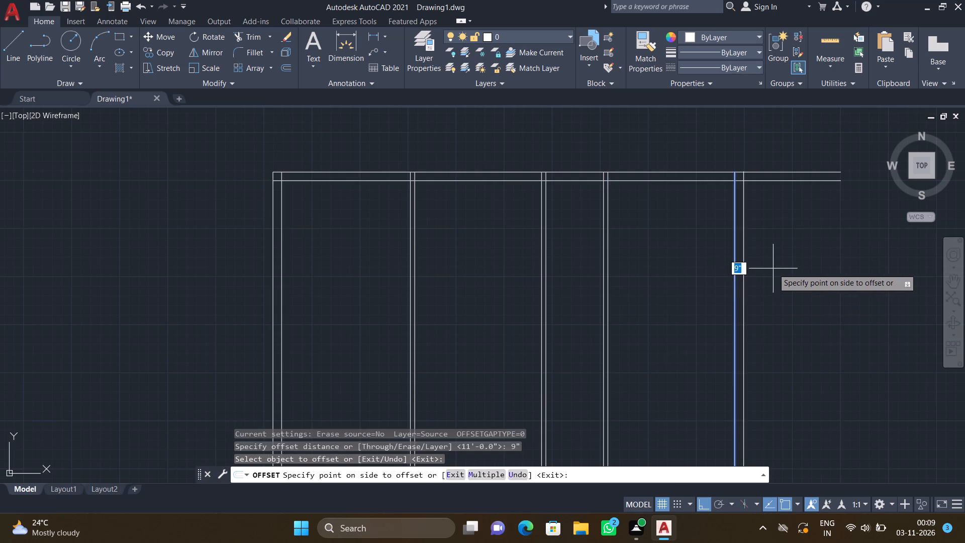
left_click(773, 268)
key("Return")
Trim both top wall lines where they extend past the right outer wall.
type("TR")
key("Return")
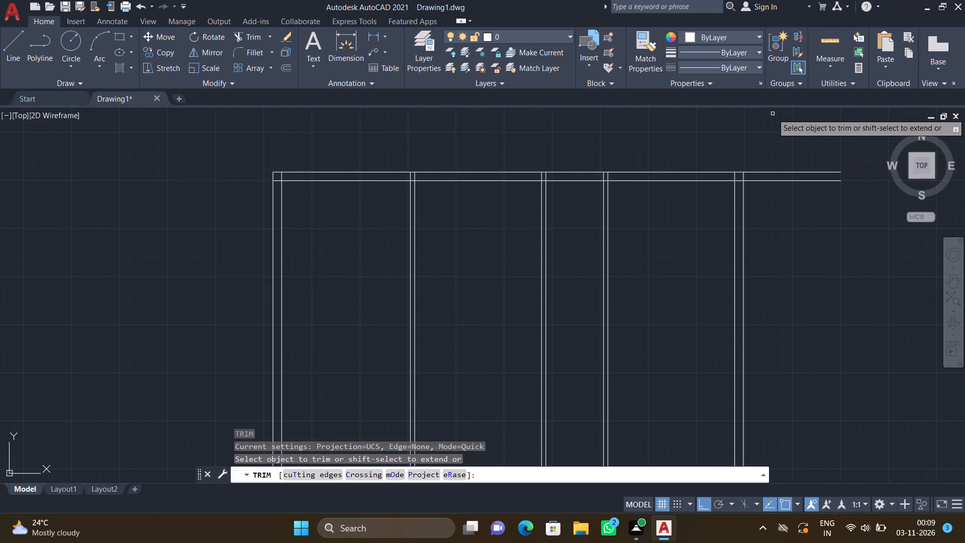
left_click_drag(770, 138, 799, 258)
key("Return")
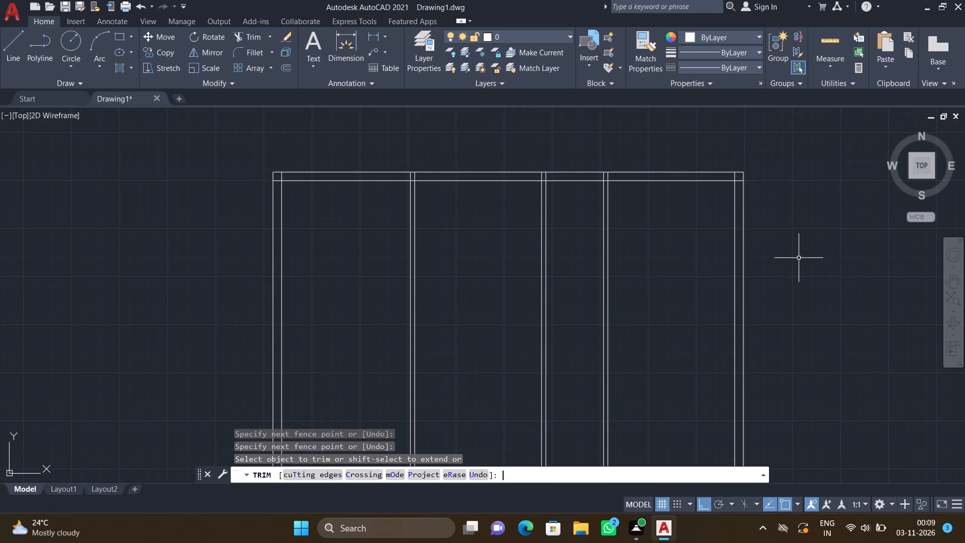
Check the first room's inner width with a trial linear dimension between its walls, without placing it.
left_click(384, 34)
left_click(370, 54)
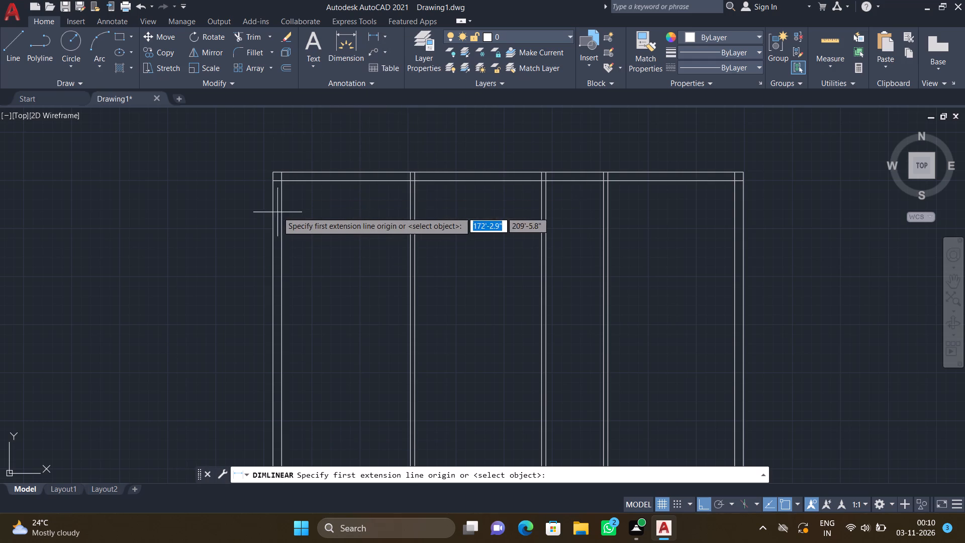
scroll(284, 189, "up", 3)
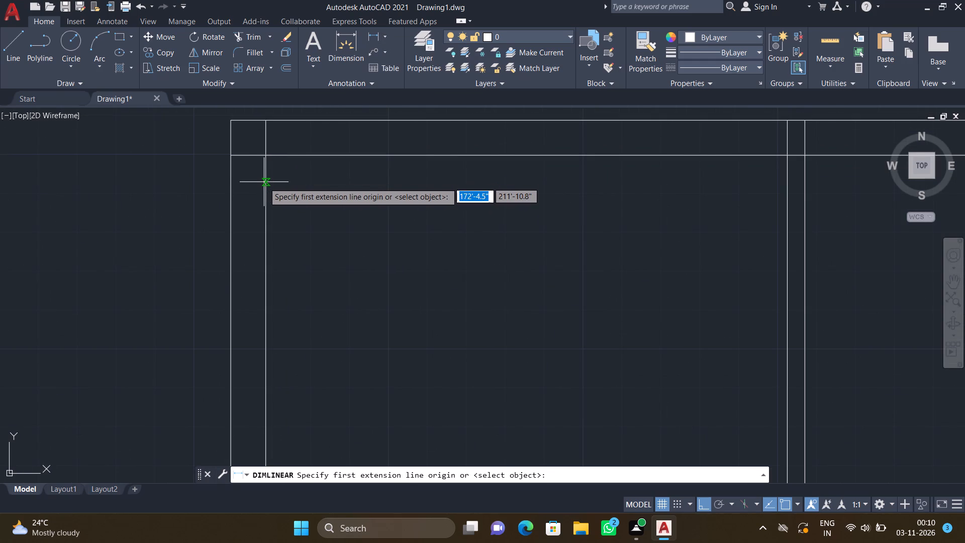
left_click(266, 184)
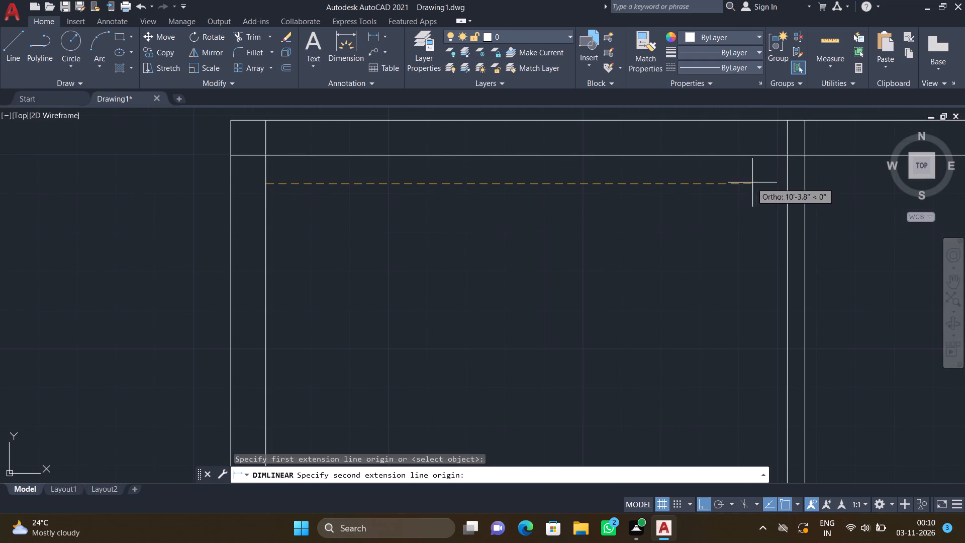
left_click(790, 187)
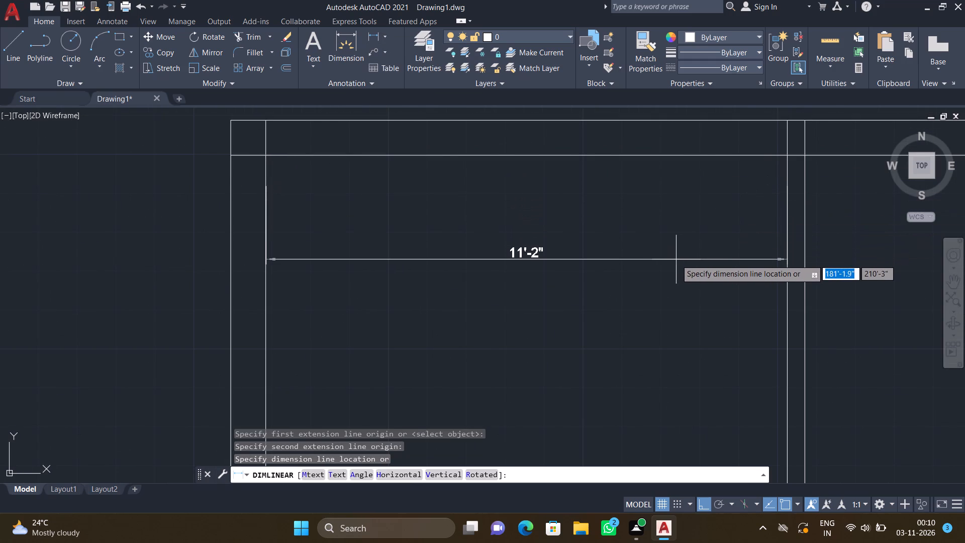
key("Escape")
Offset the inner line of the top wall 15'8" downward to set the first room's depth.
scroll(663, 247, "down", 5)
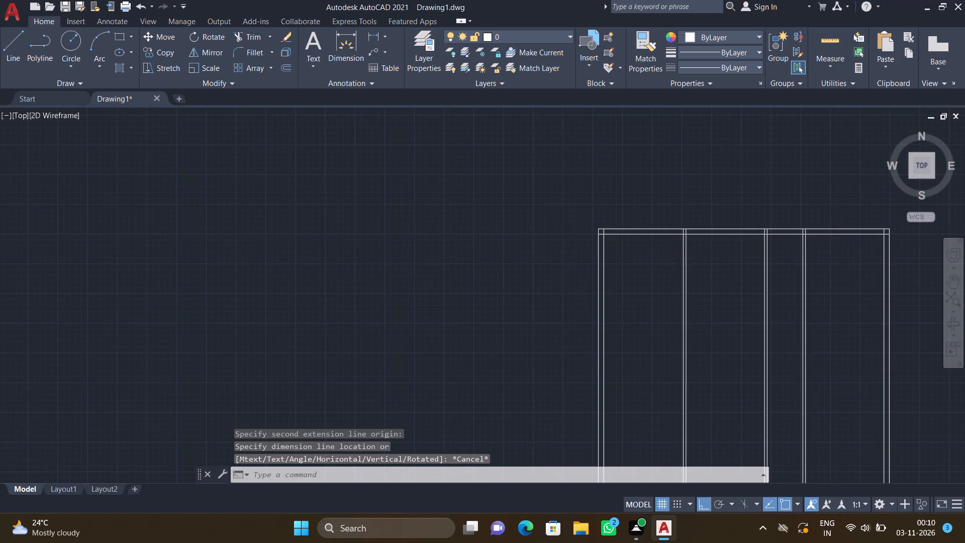
scroll(749, 293, "up", 2)
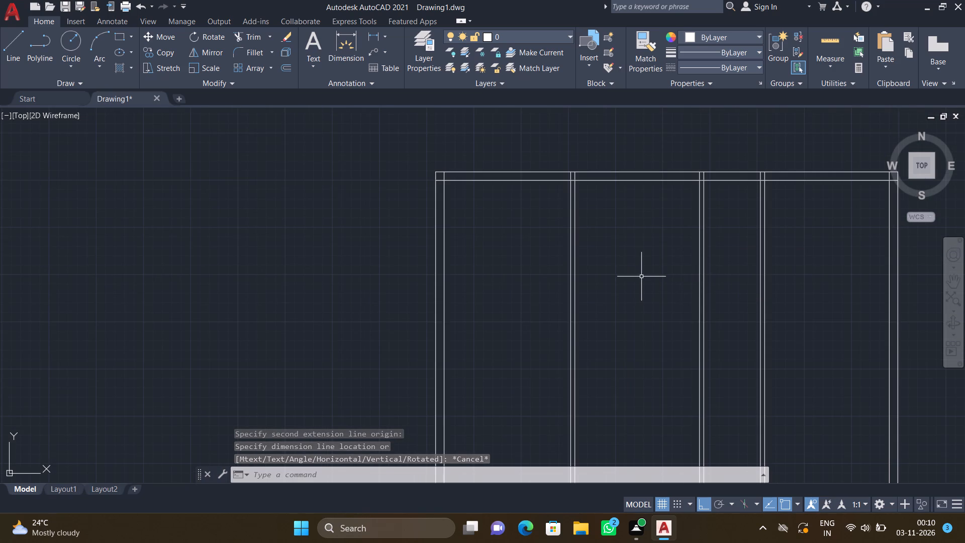
key("o")
key("Return")
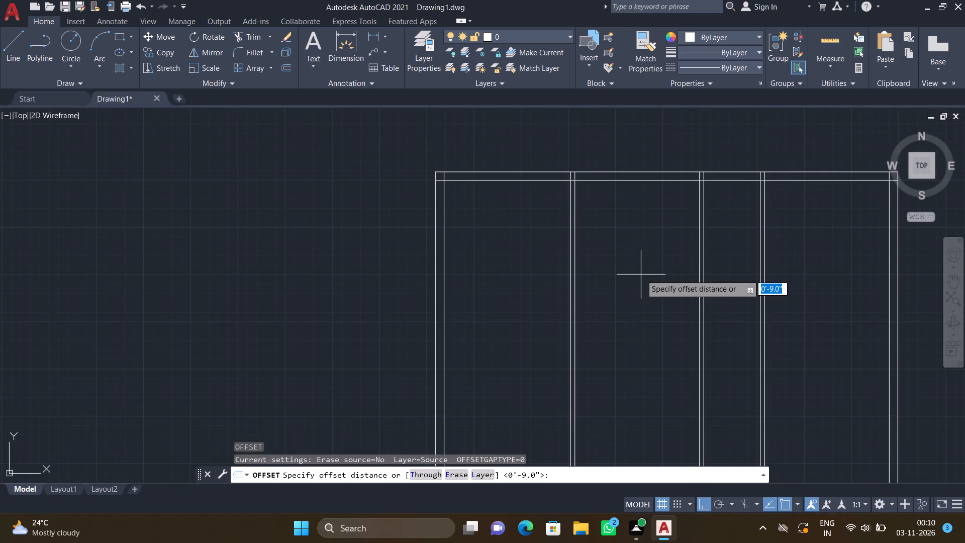
type("15'")
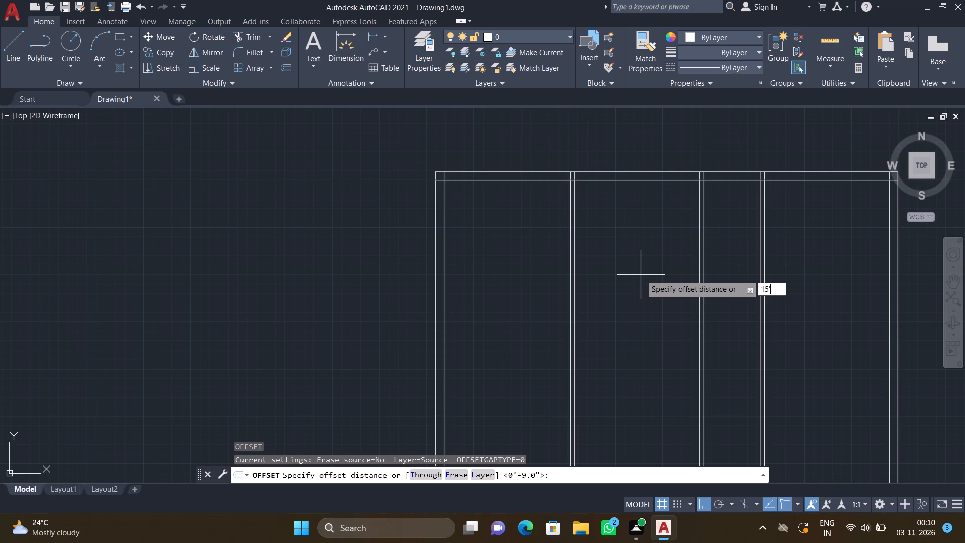
type("8\"")
key("Return")
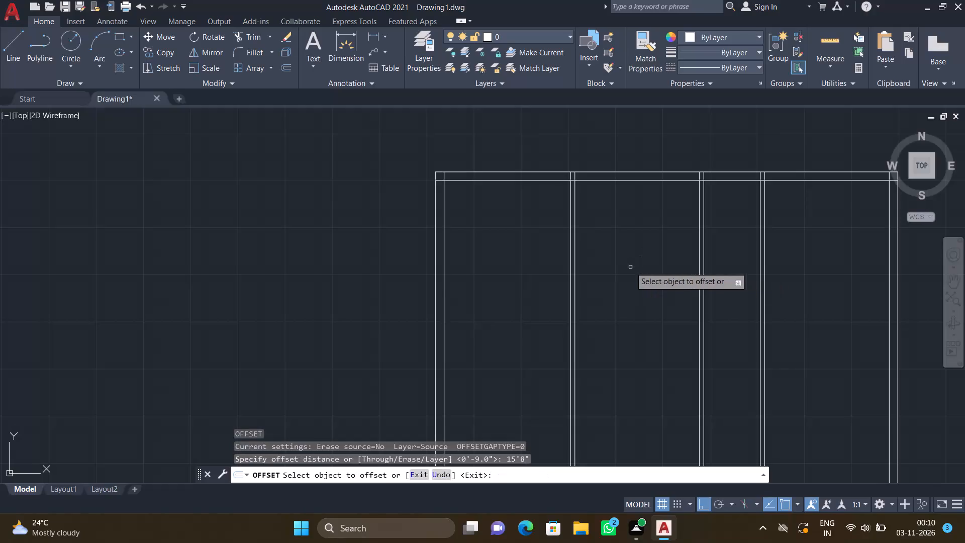
left_click(500, 180)
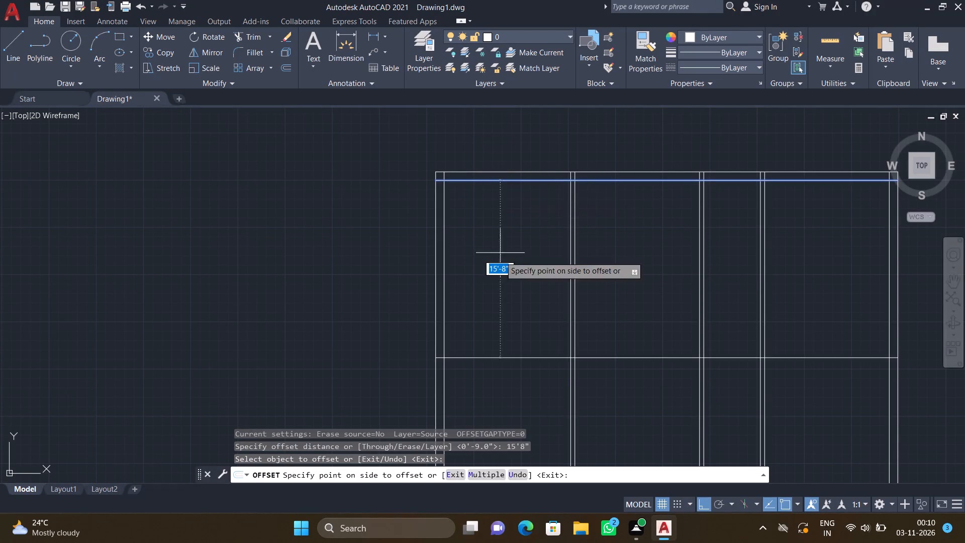
left_click(502, 355)
key("Return")
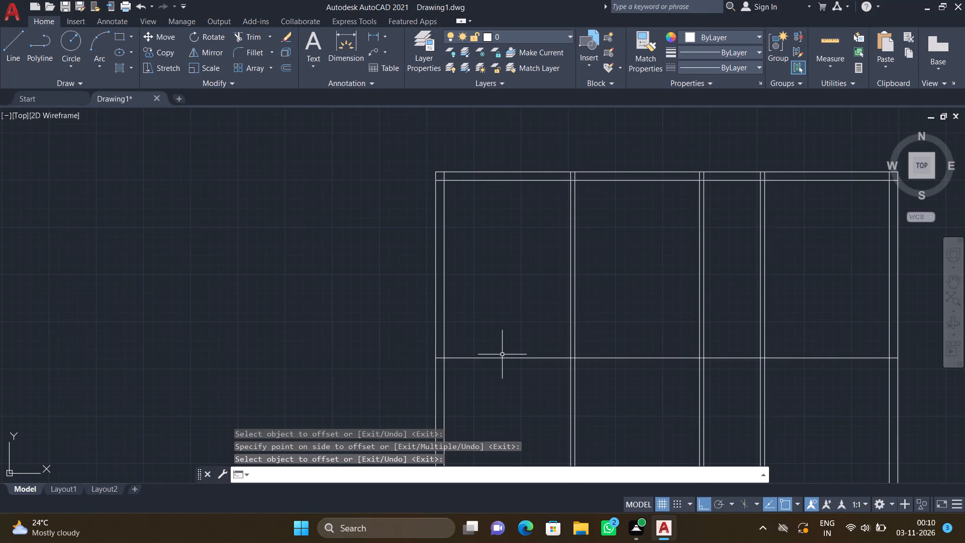
Trim the new horizontal line across the second, third and fourth rooms and their walls, keeping only the part bounding the first room.
type("TR")
key("Return")
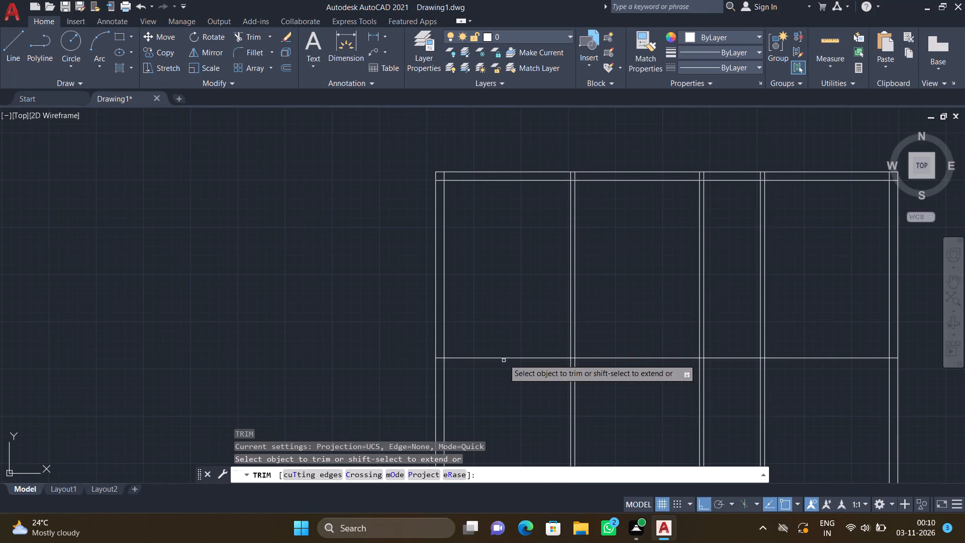
scroll(582, 381, "down", 3)
scroll(592, 397, "up", 3)
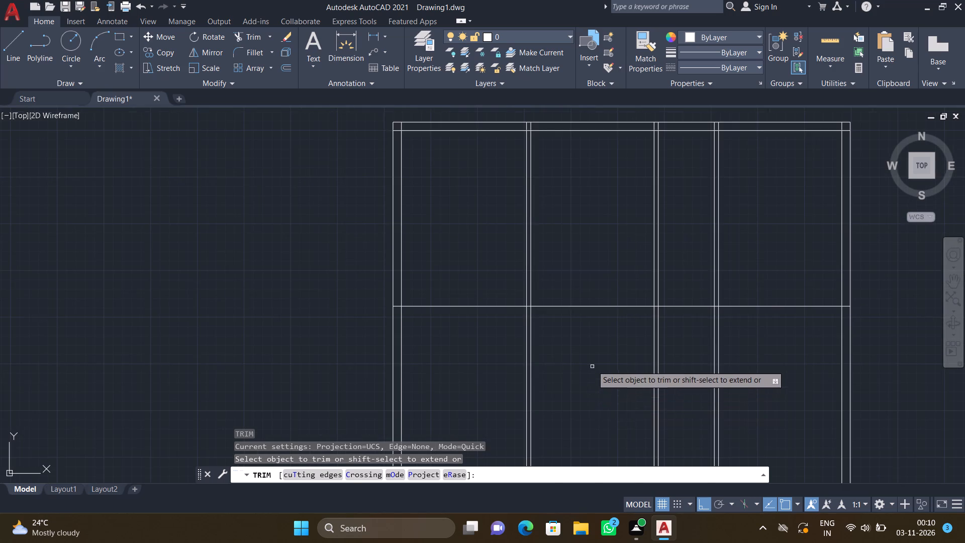
left_click_drag(578, 299, 577, 351)
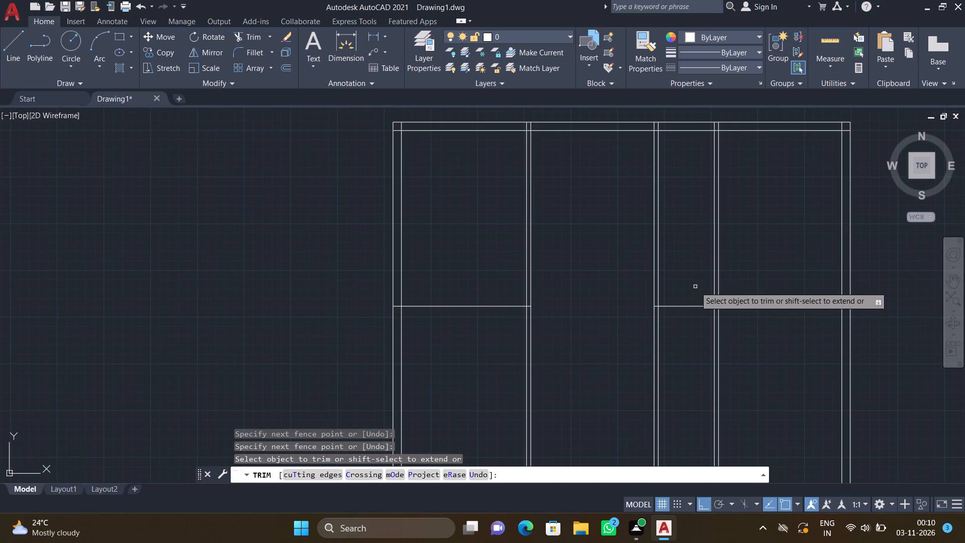
left_click_drag(695, 287, 692, 345)
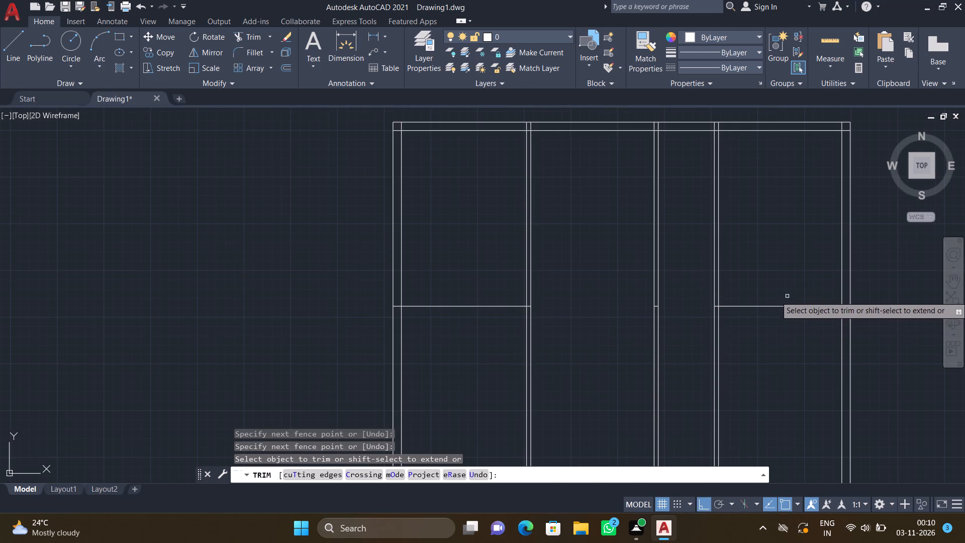
left_click_drag(785, 293, 785, 344)
scroll(830, 309, "up", 2)
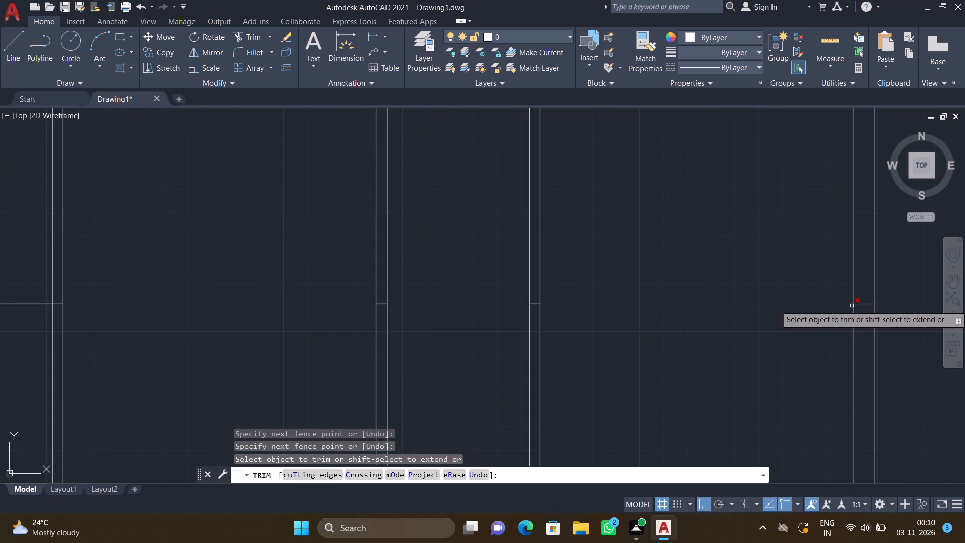
left_click(861, 305)
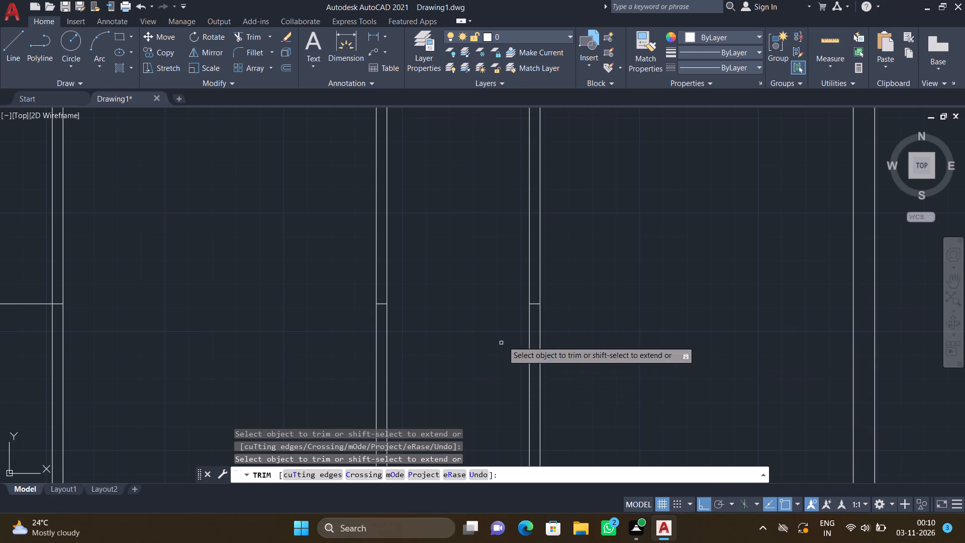
left_click(536, 305)
left_click(381, 304)
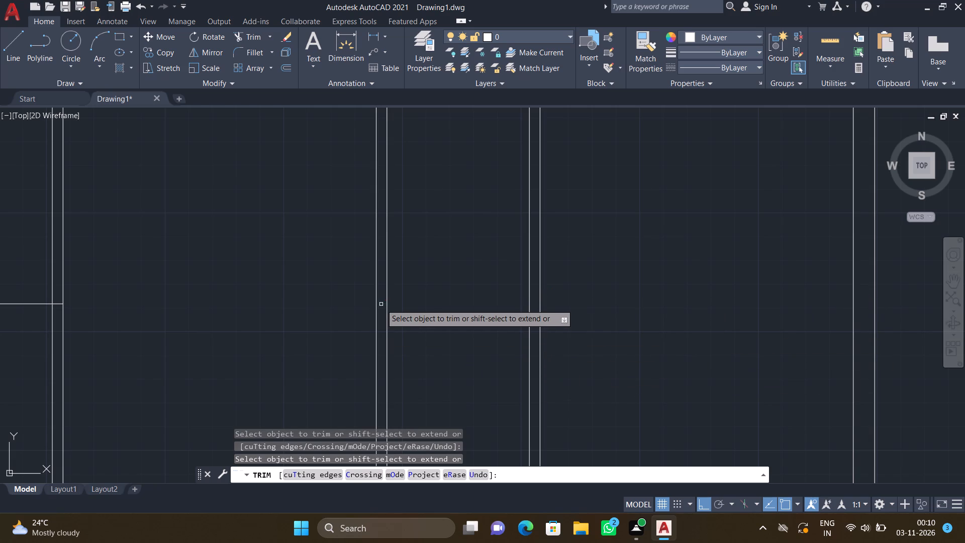
scroll(452, 318, "down", 3)
key("Return")
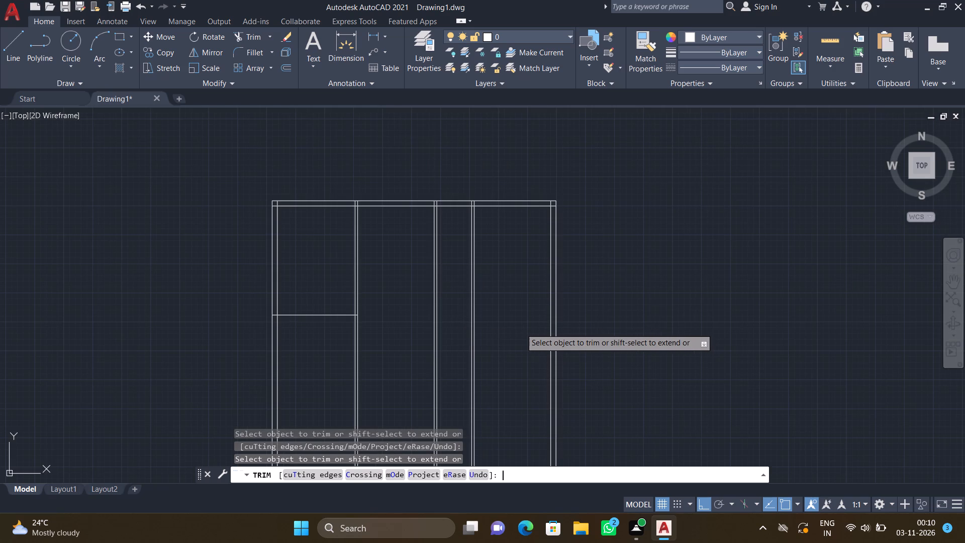
Offset the first room's lower horizontal line 4.5" downward to form its partition wall.
key("o")
key("Return")
type("4.5\"")
key("Return")
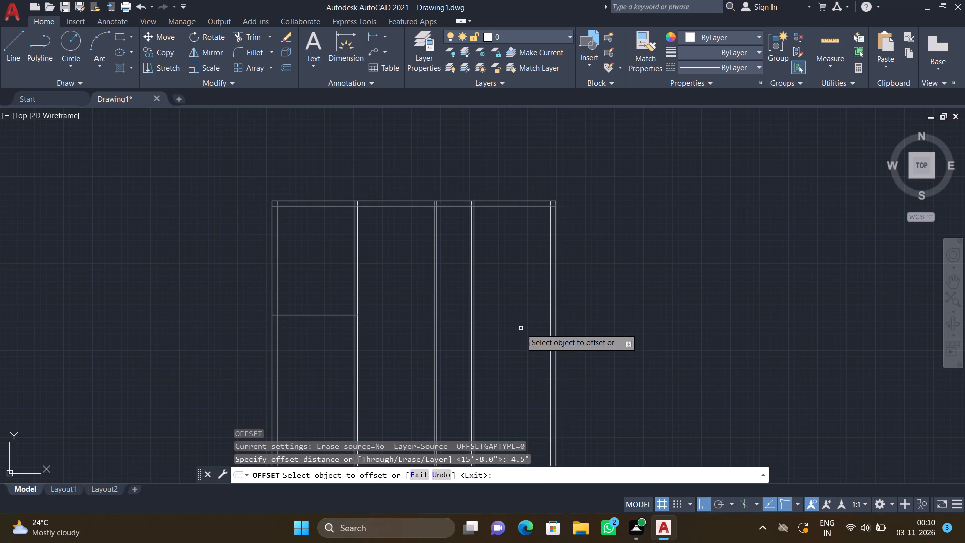
scroll(336, 321, "up", 2)
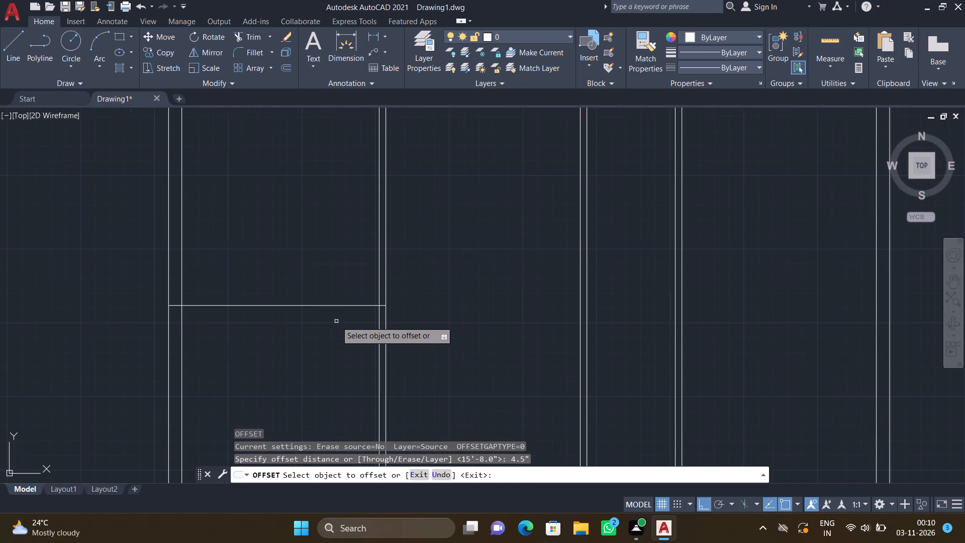
left_click(333, 305)
left_click(336, 327)
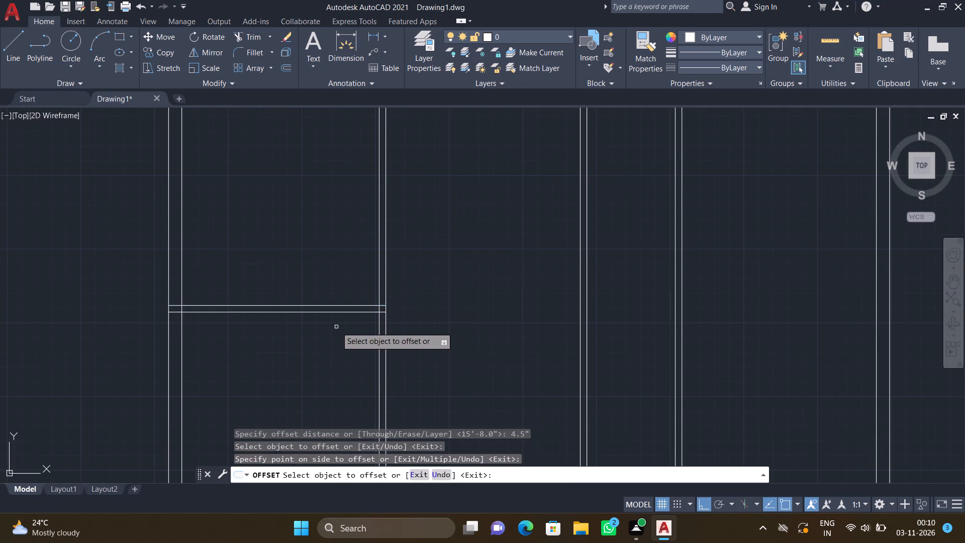
key("Return")
Offset the inner line of the top wall 8'6" downward to set the narrow third room's depth.
key("o")
key("Return")
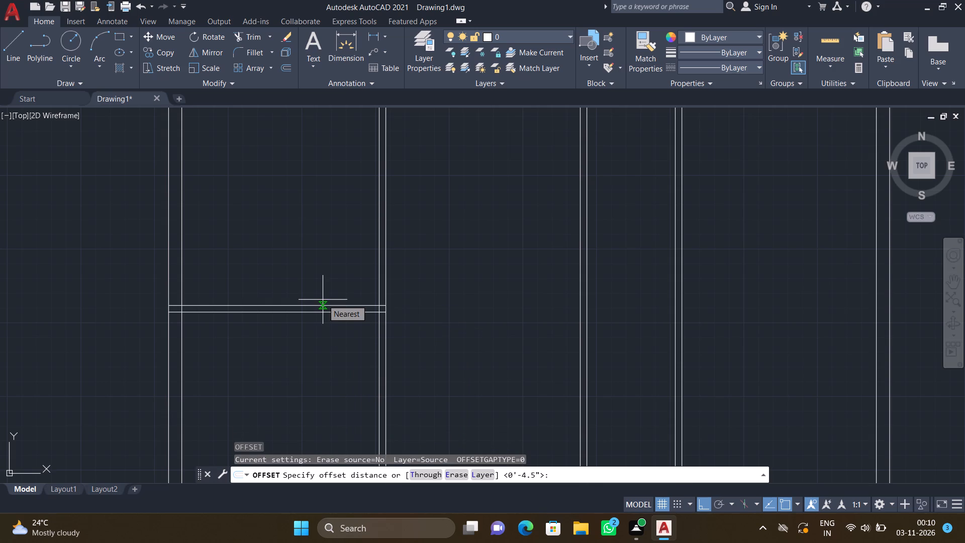
type("8'")
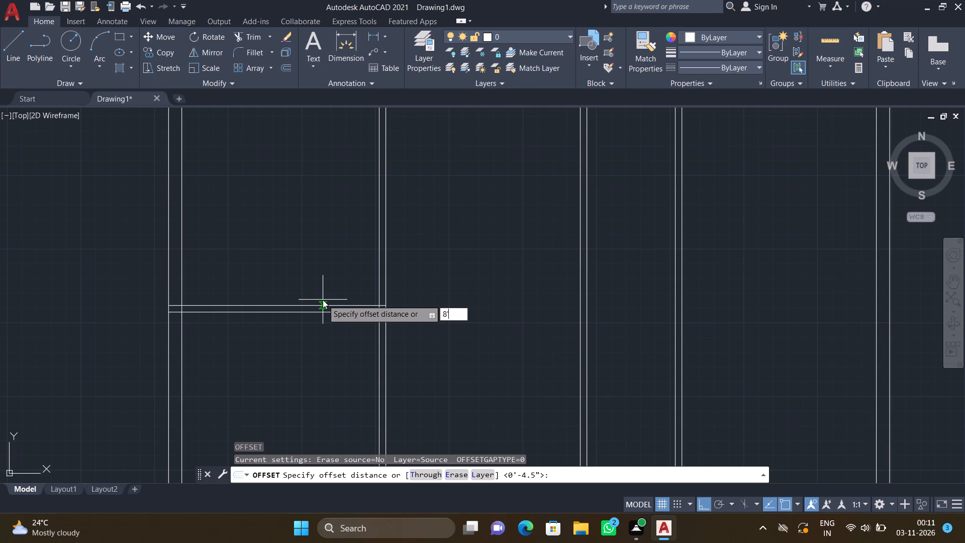
key("6")
key("shift+quotedbl")
key("Return")
scroll(373, 318, "down", 3)
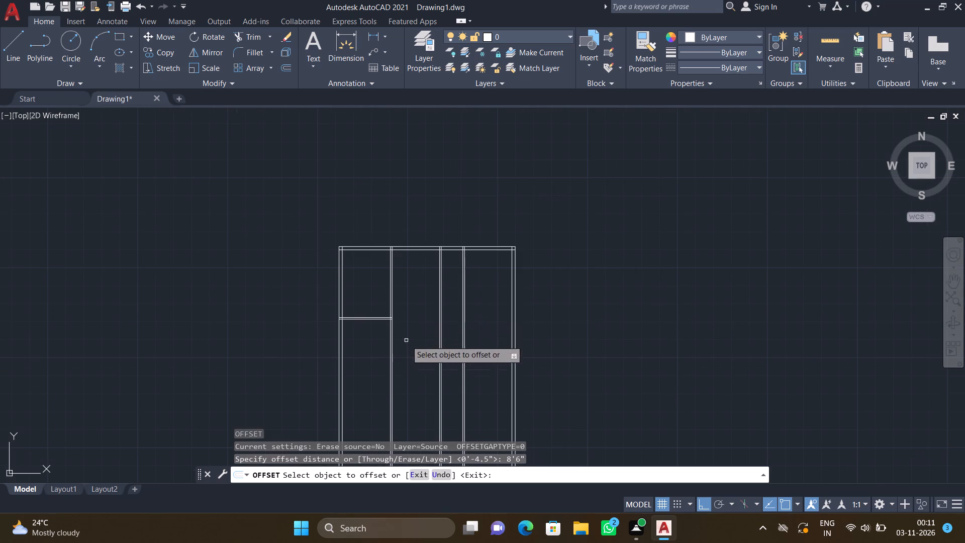
scroll(445, 258, "up", 3)
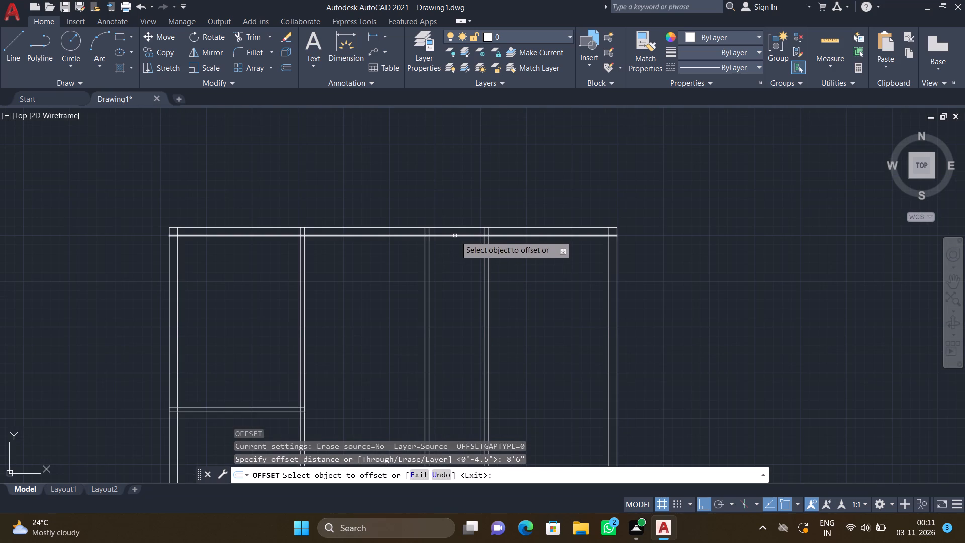
left_click(456, 236)
left_click(455, 312)
key("Return")
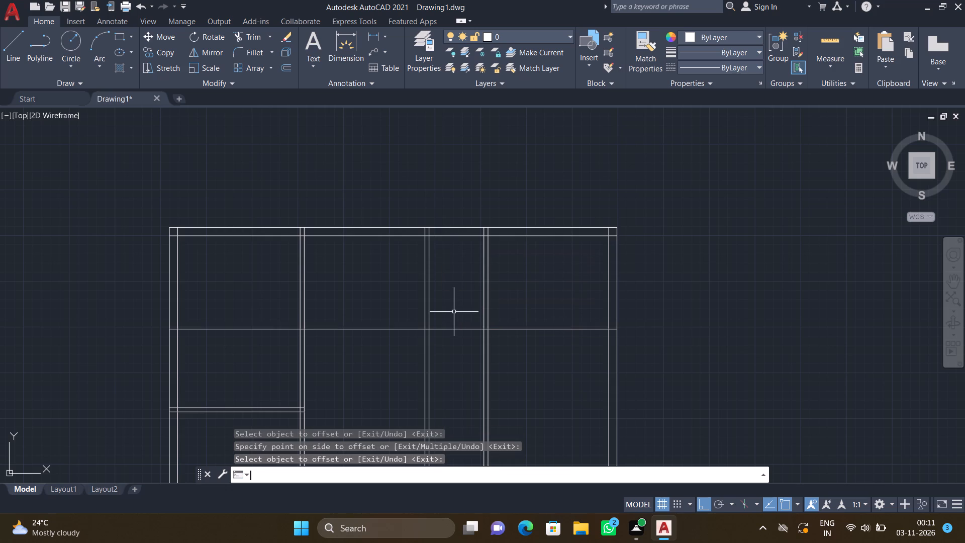
Trim the new horizontal line across the first and second rooms, including its pieces inside the first partition and left outer wall.
type("TR")
key("Return")
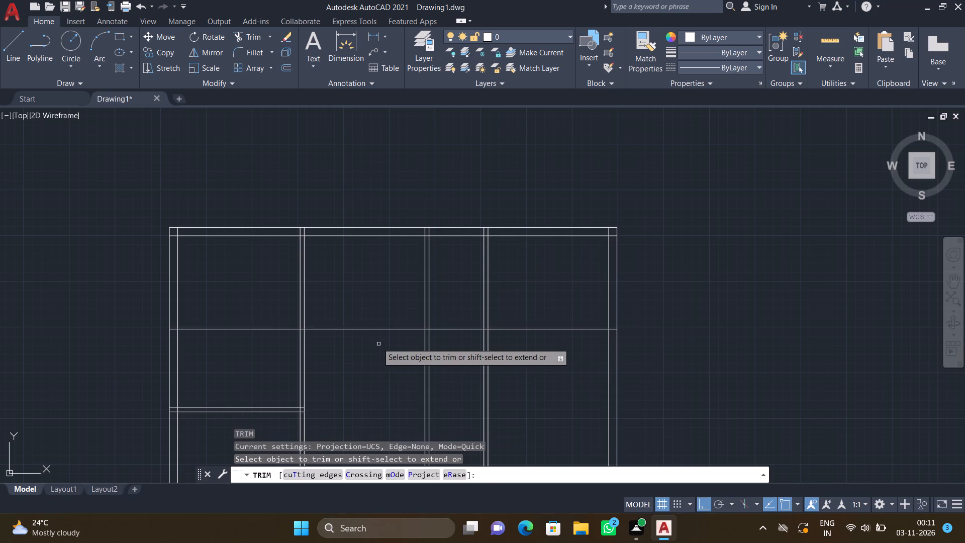
left_click_drag(365, 308, 365, 343)
scroll(246, 331, "up", 1)
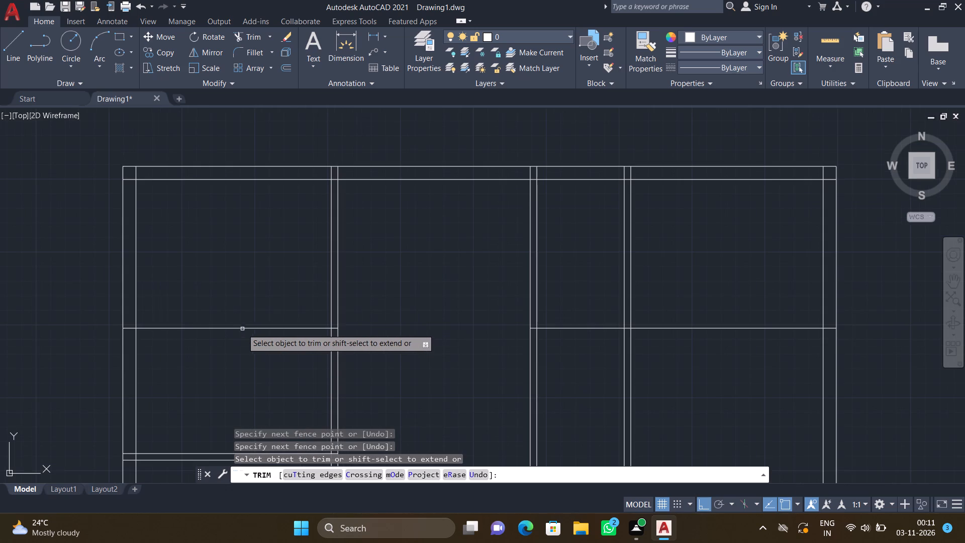
left_click_drag(228, 310, 240, 350)
scroll(333, 331, "up", 2)
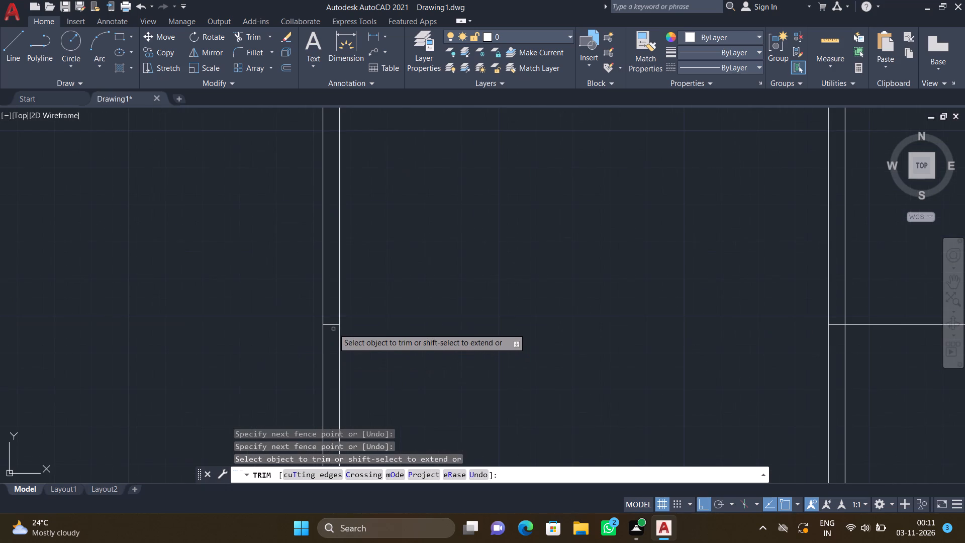
left_click(333, 324)
scroll(144, 385, "down", 3)
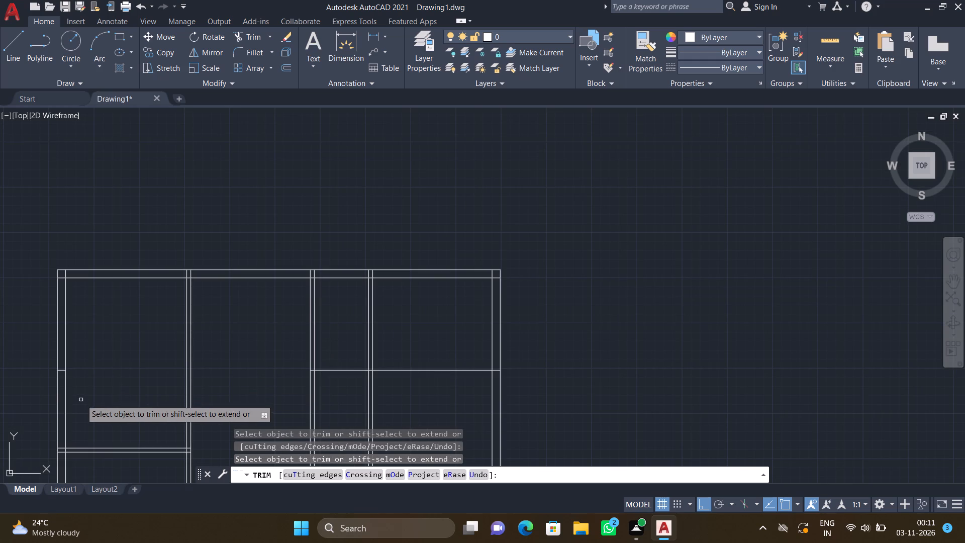
scroll(60, 374, "up", 2)
left_click(61, 365)
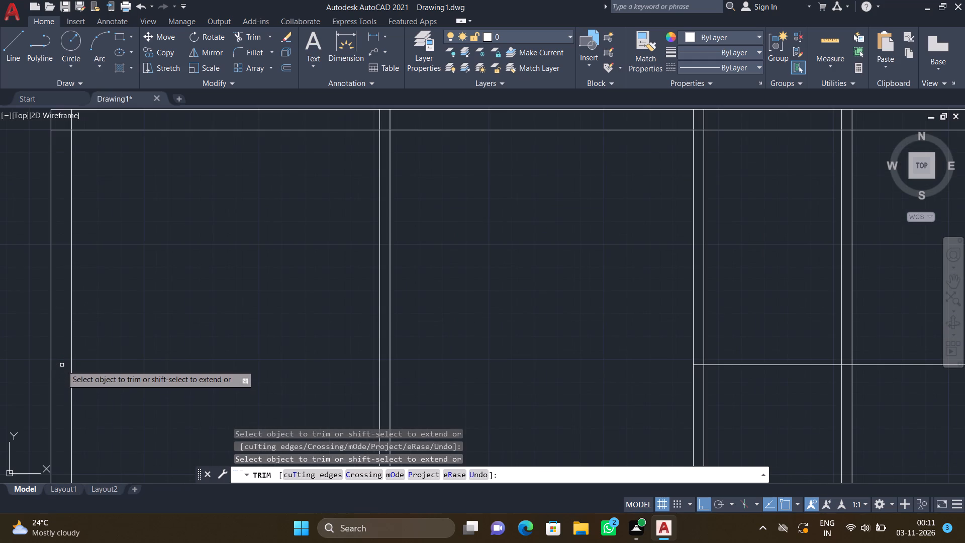
Trim the same horizontal line across the fourth room and inside the right outer wall.
scroll(245, 353, "down", 4)
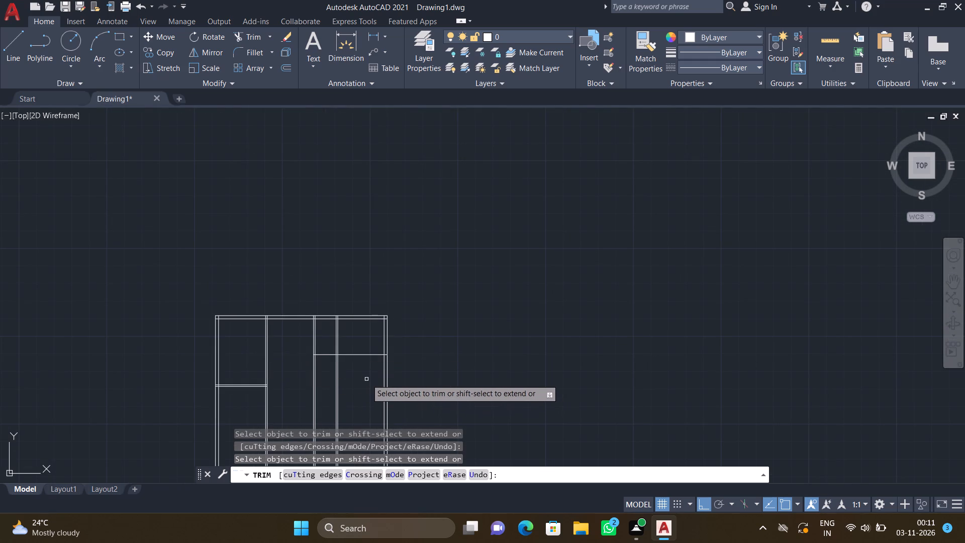
scroll(364, 375, "up", 2)
left_click_drag(350, 310, 350, 360)
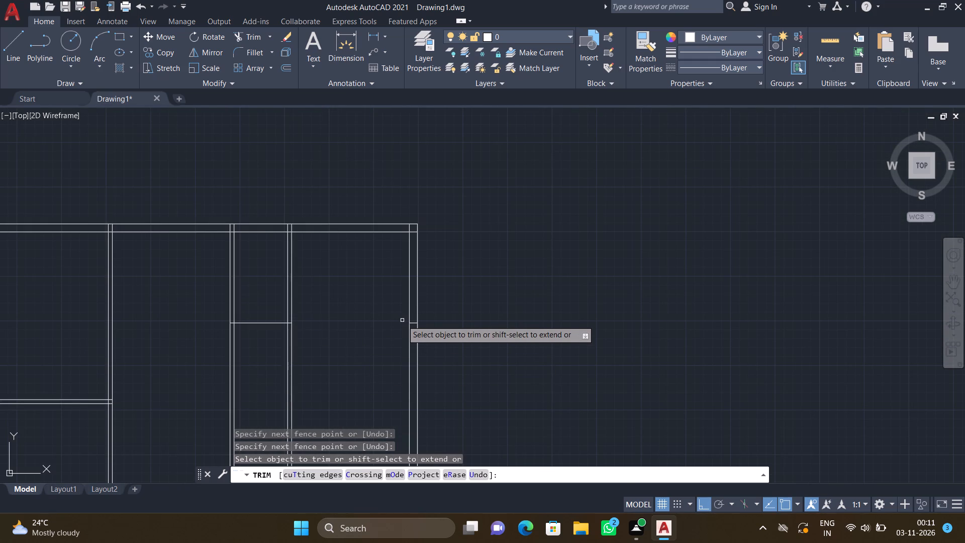
scroll(402, 321, "up", 2)
left_click(427, 326)
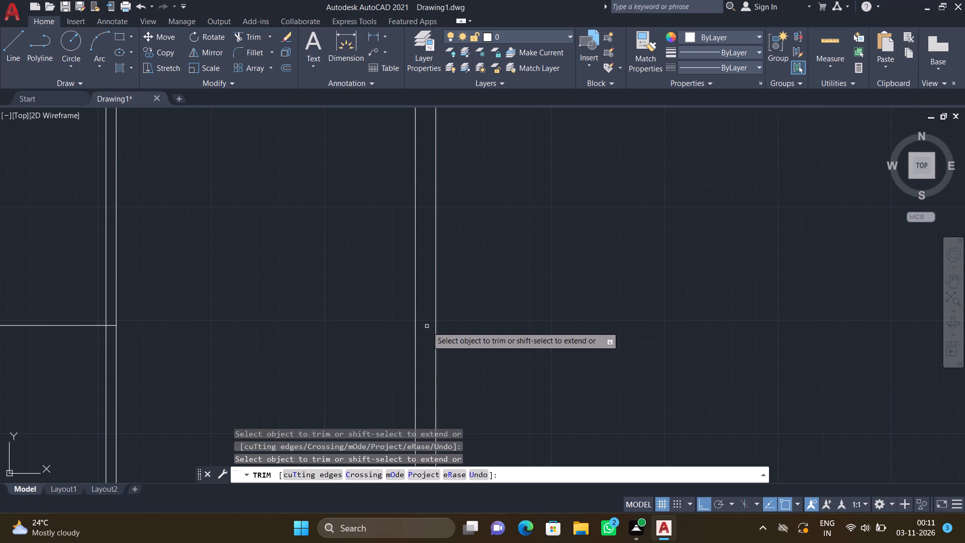
key("Return")
Offset the third room's lower horizontal line 4.5" downward to form its partition wall.
scroll(424, 335, "down", 3)
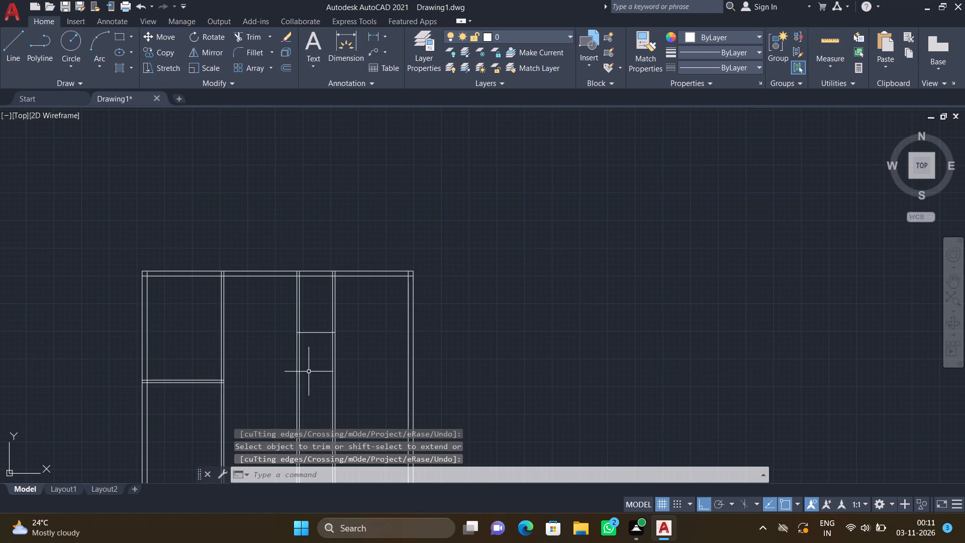
scroll(319, 347, "up", 2)
key("o")
key("Return")
type("4.5\"")
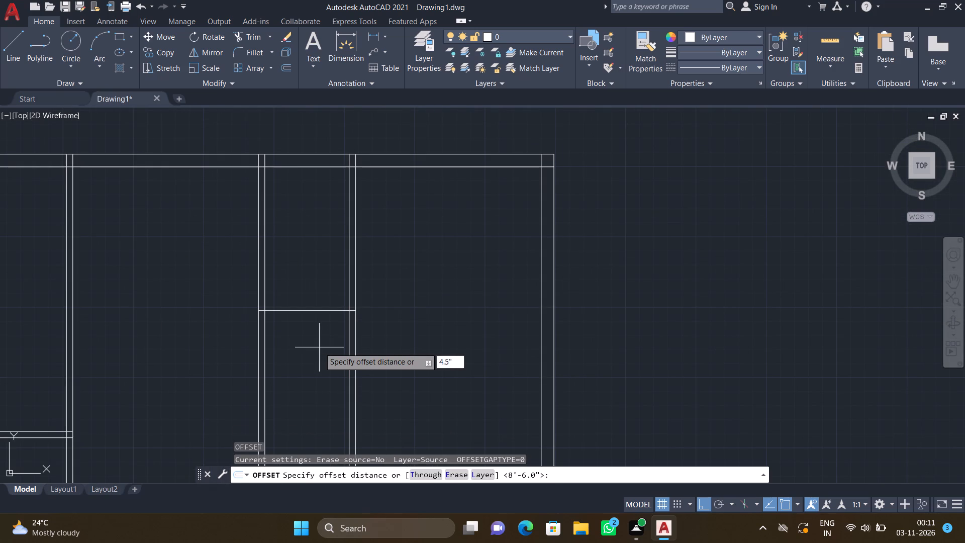
key("Return")
left_click(309, 311)
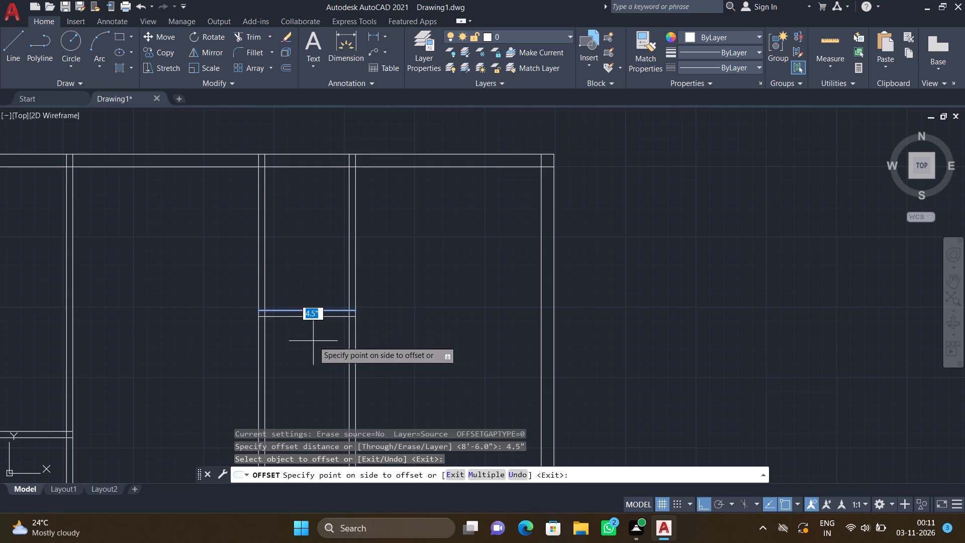
left_click(313, 341)
key("Return")
Trim both top wall lines across the second room, between the first and second vertical partitions.
scroll(284, 362, "down", 1)
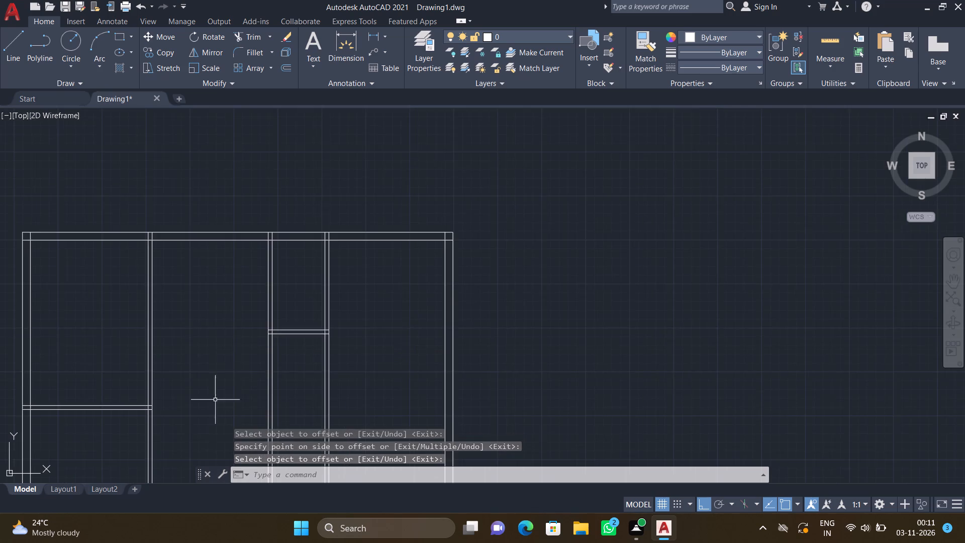
scroll(208, 412, "down", 1)
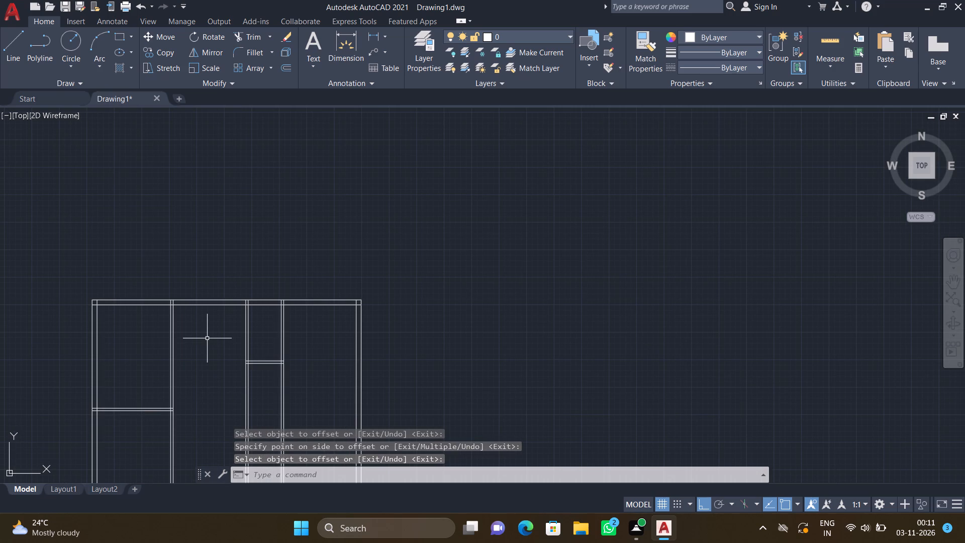
type("TR")
key("Return")
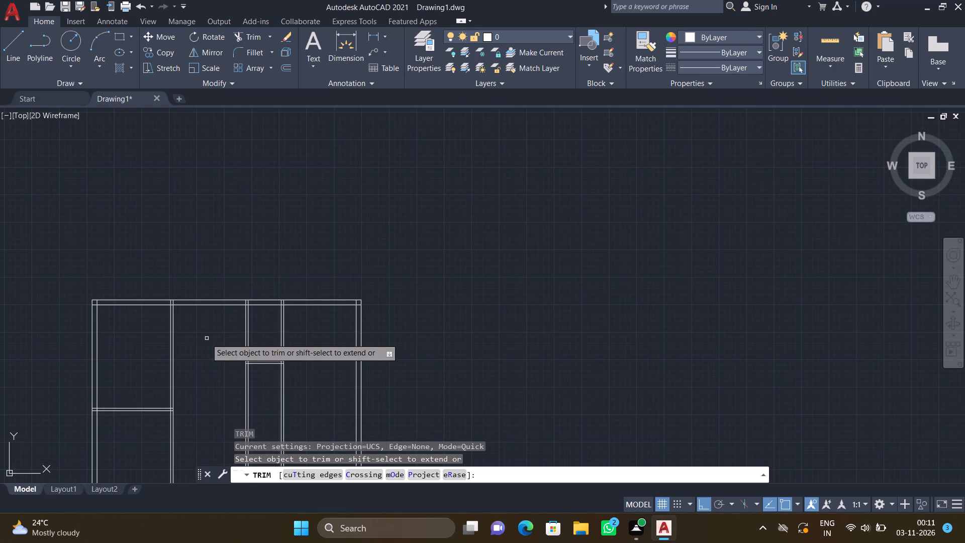
left_click_drag(202, 280, 214, 347)
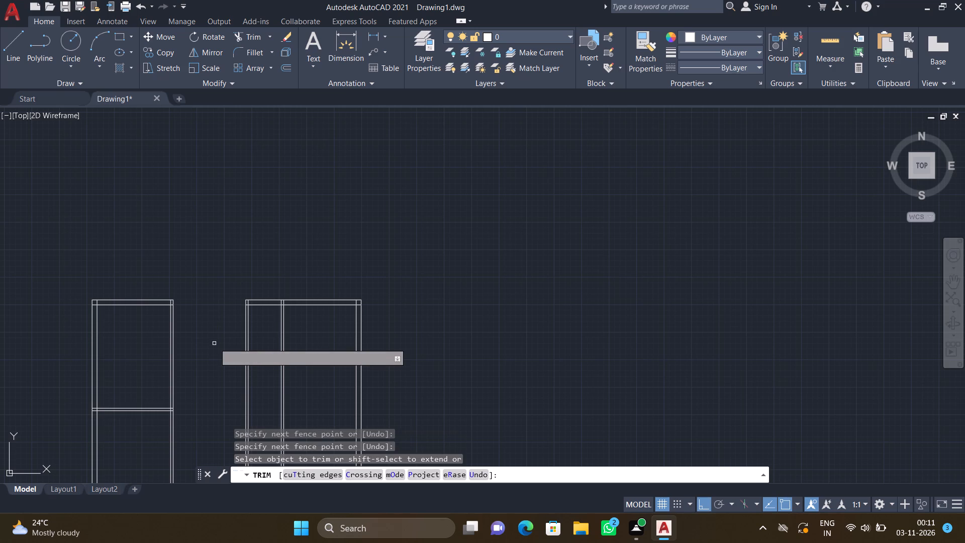
key("Return")
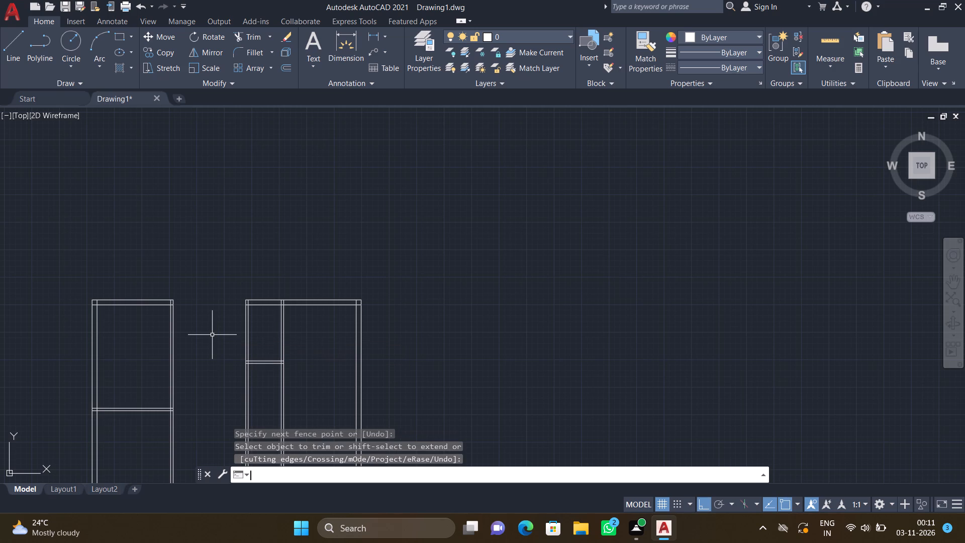
Draw a horizontal line about 11' long across the second room between the vertical partitions, about 2' below the adjoining top walls.
key("l")
key("Return")
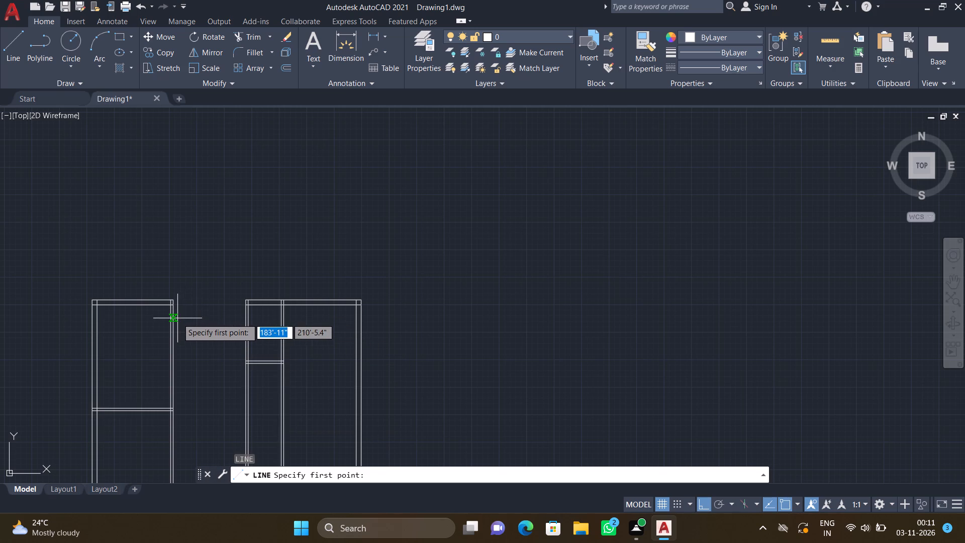
scroll(177, 318, "up", 3)
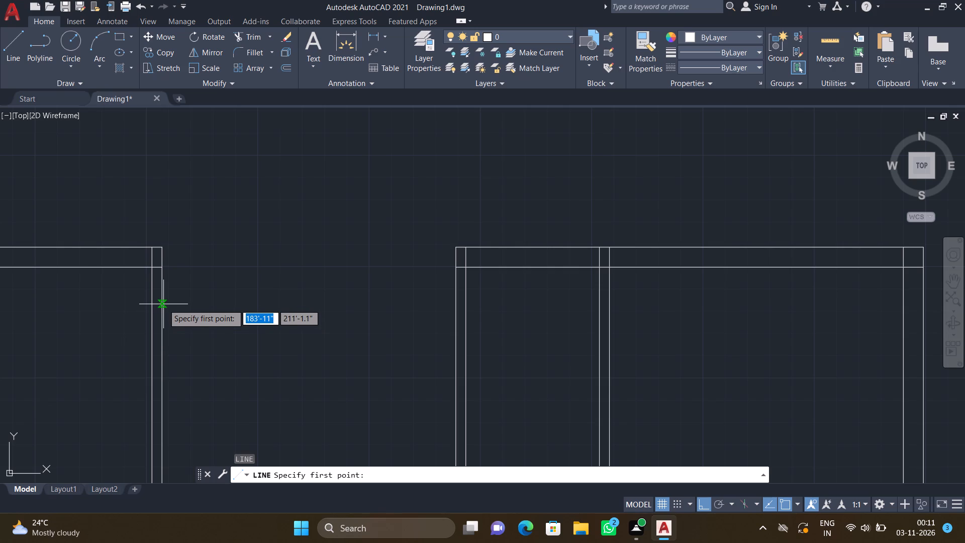
left_click(162, 302)
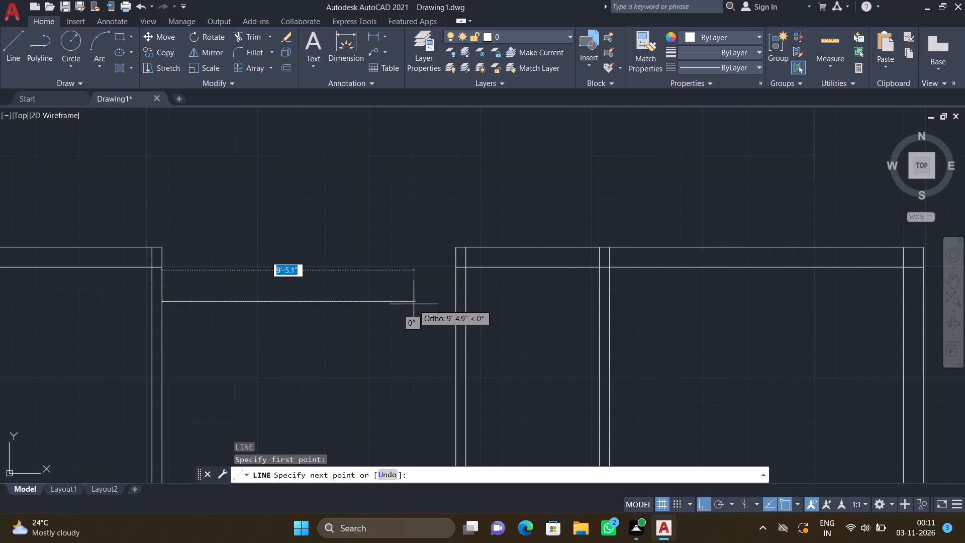
left_click(456, 300)
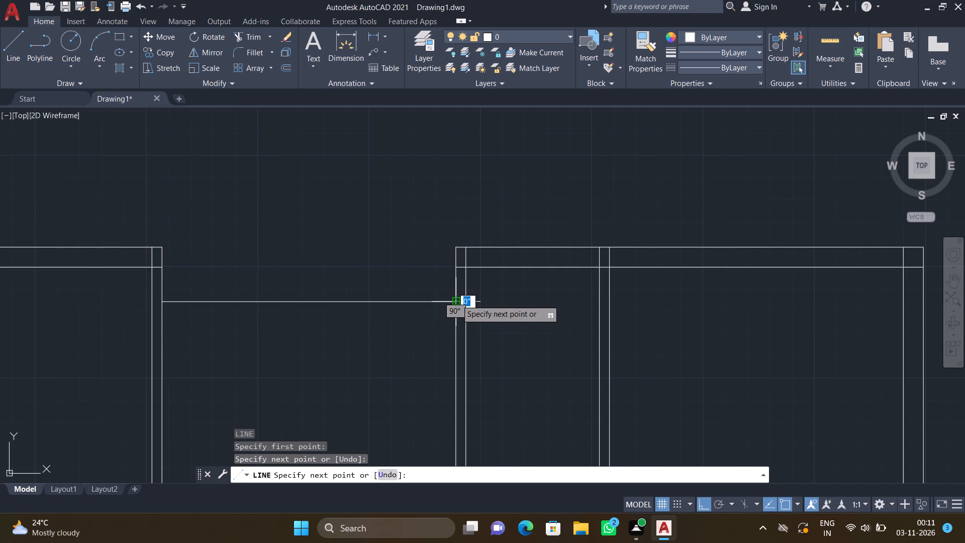
key("Return")
Offset the second room's new horizontal line 9" downward to form its wall thickness.
key("o")
key("Return")
type("9\"")
key("Return")
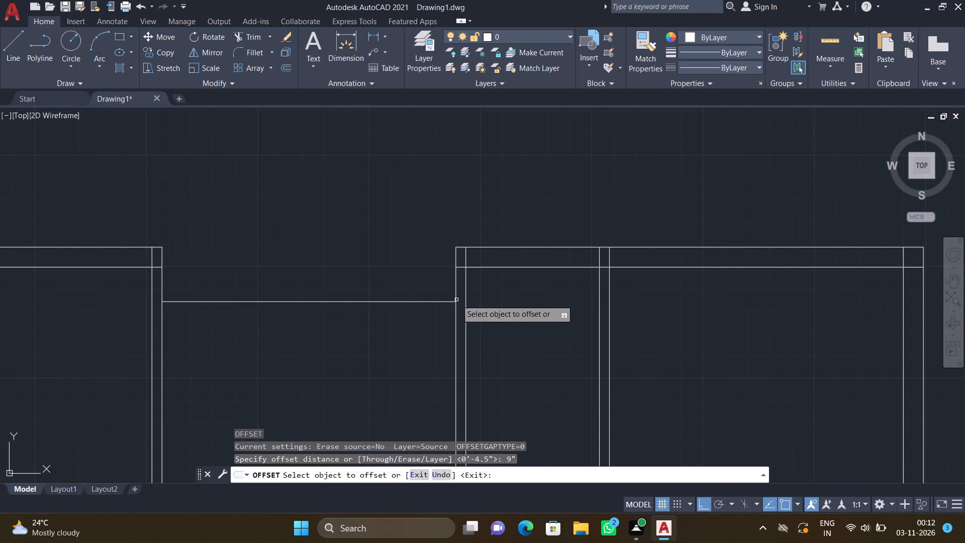
left_click(366, 302)
left_click(369, 347)
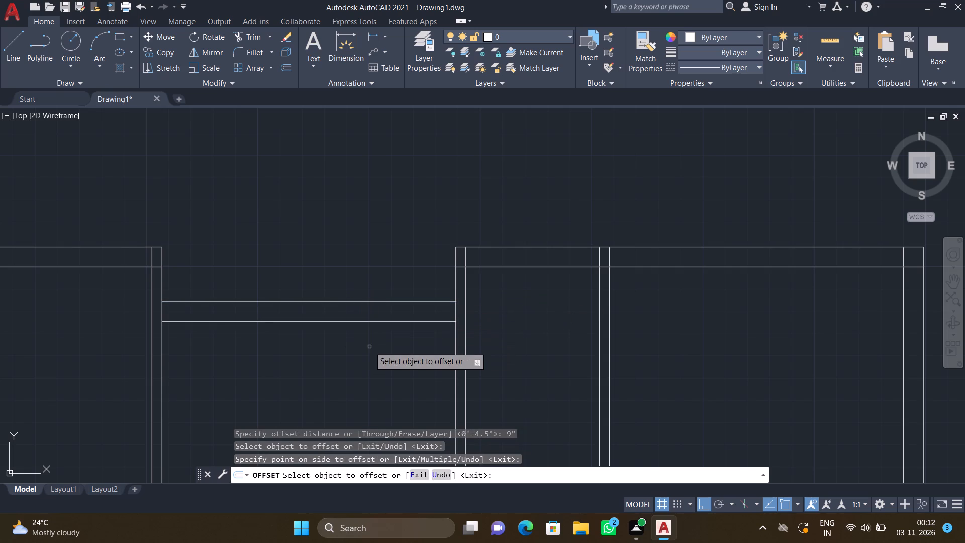
key("Return")
Offset the upper line of the second room's new wall 6'8" upward.
key("o")
key("Return")
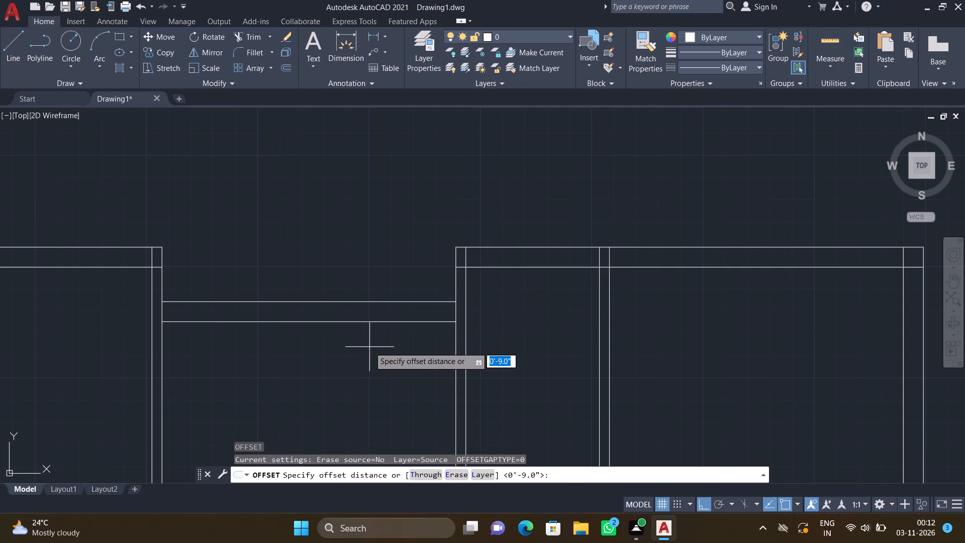
type("6'")
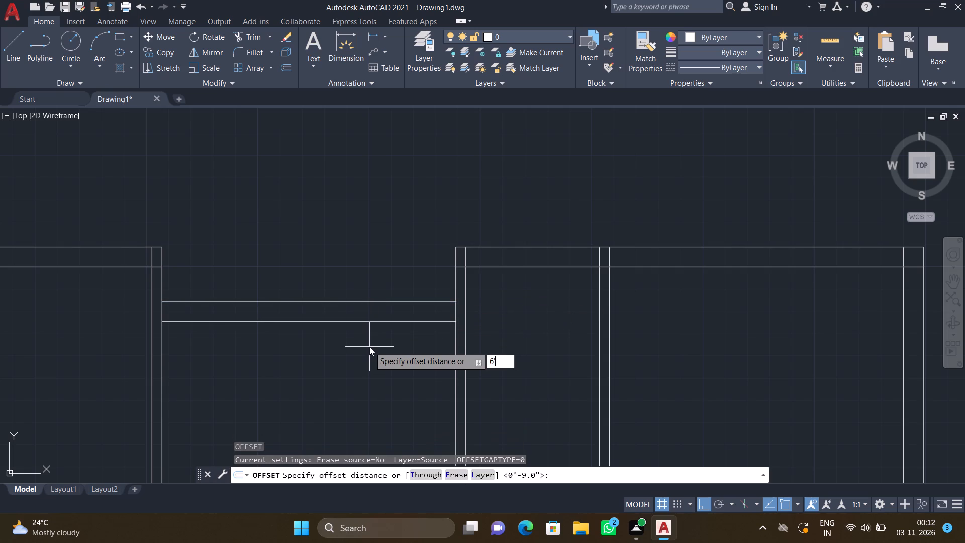
key("8")
key("shift+quotedbl")
key("Return")
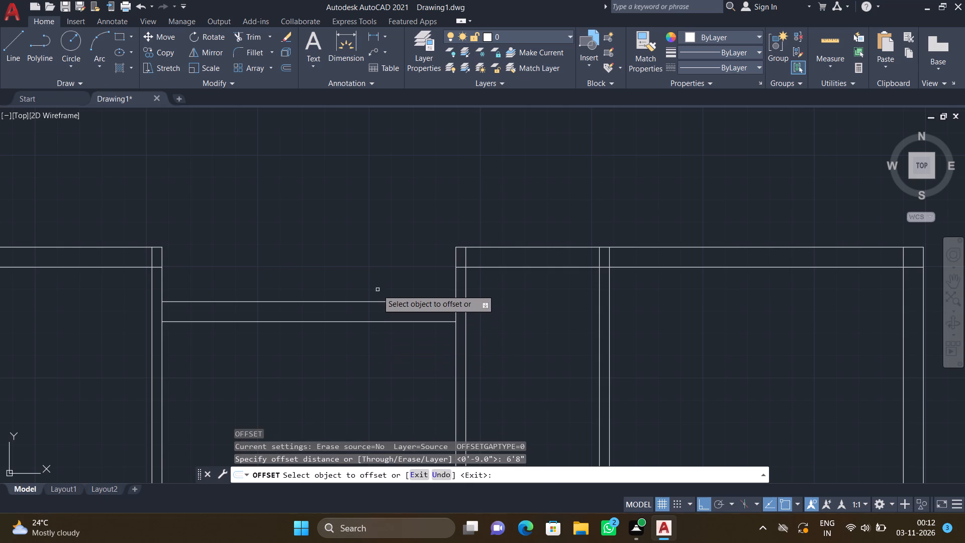
left_click(381, 301)
left_click(370, 233)
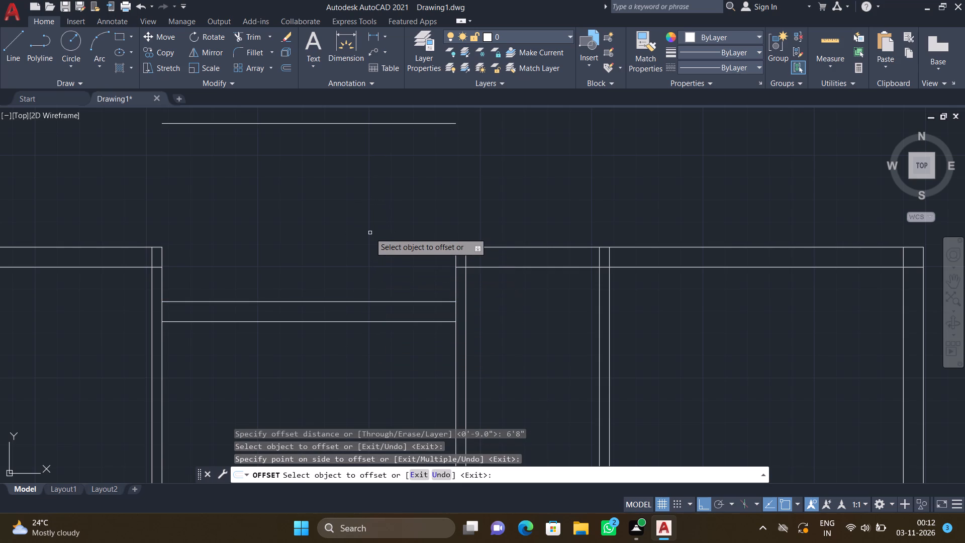
key("Return")
Offset the new topmost horizontal line above the second room 9" upward to form the projection's top wall.
key("o")
key("Return")
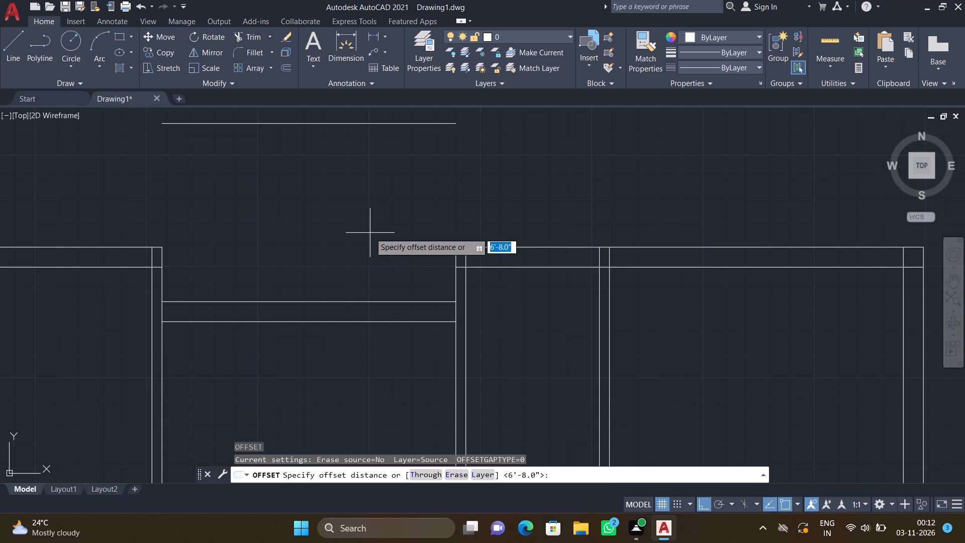
key("9")
key("shift+quotedbl")
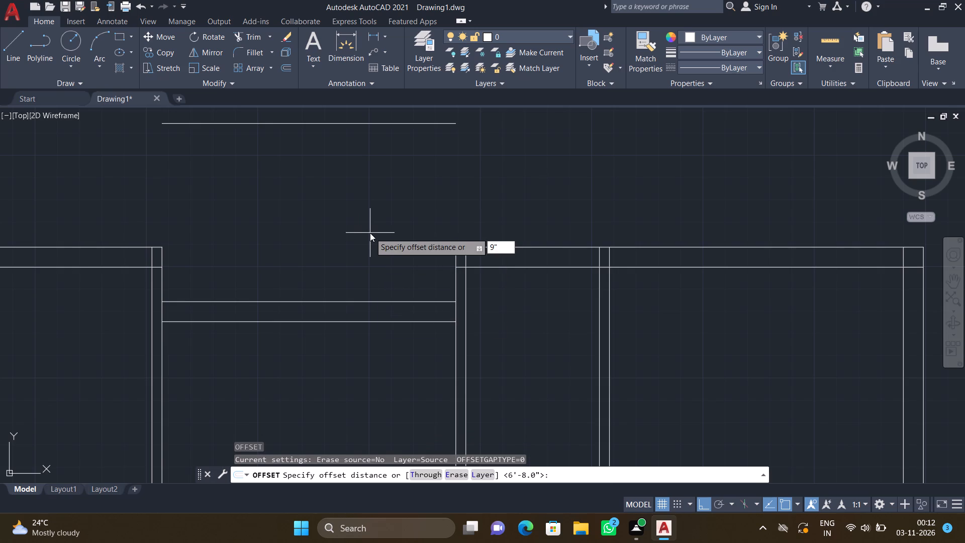
key("Return")
scroll(370, 224, "down", 2)
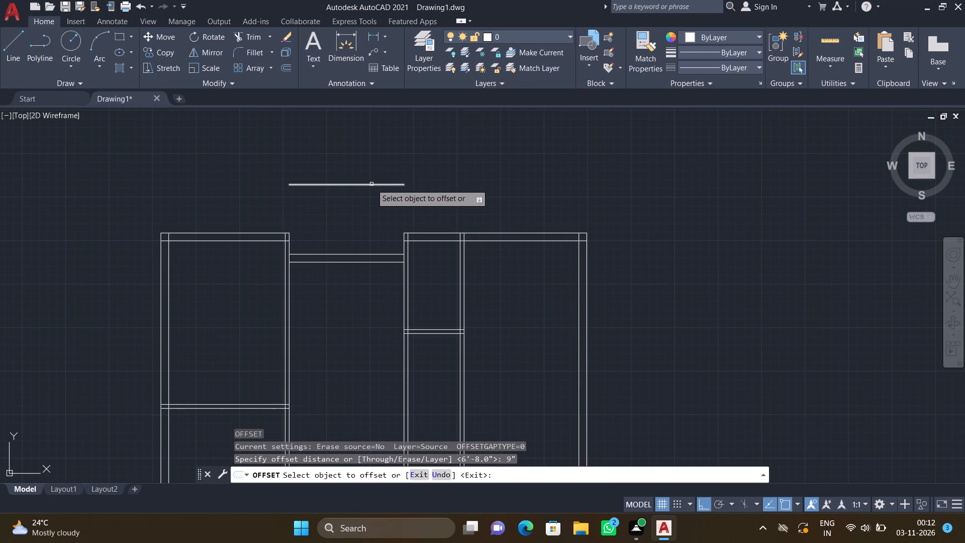
left_click(372, 184)
left_click(364, 140)
key("Return")
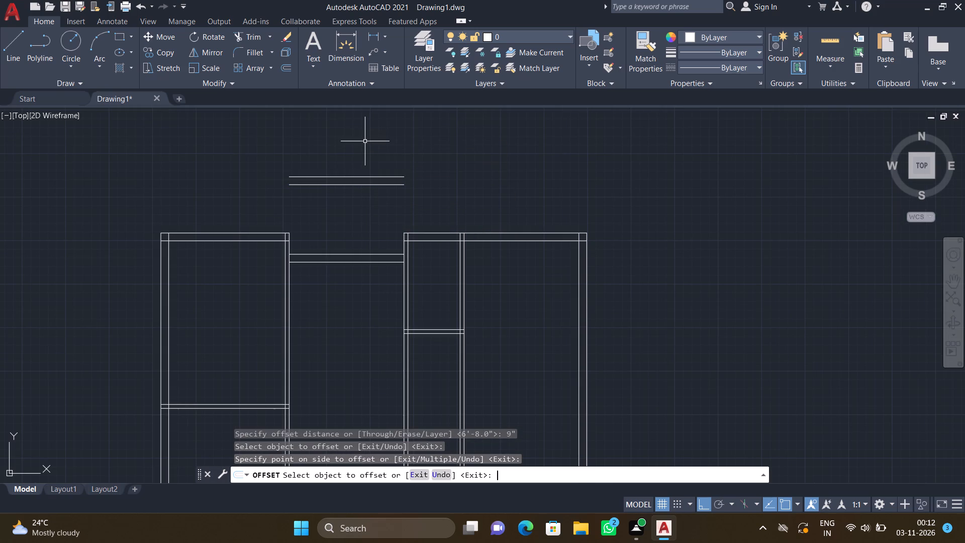
Draw a vertical line from the third room's outer top-left corner up to the right end of the projection's uppermost line.
key("l")
key("Return")
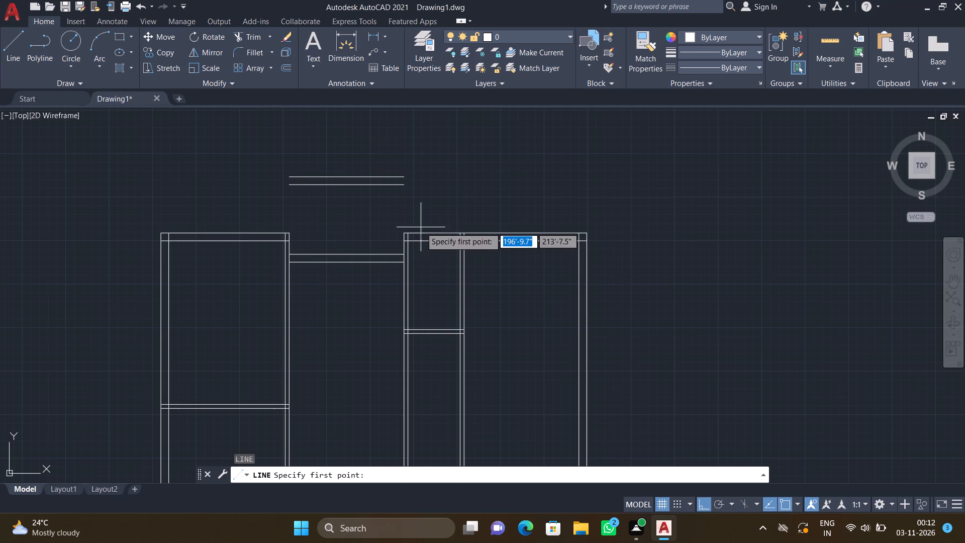
scroll(400, 190, "up", 3)
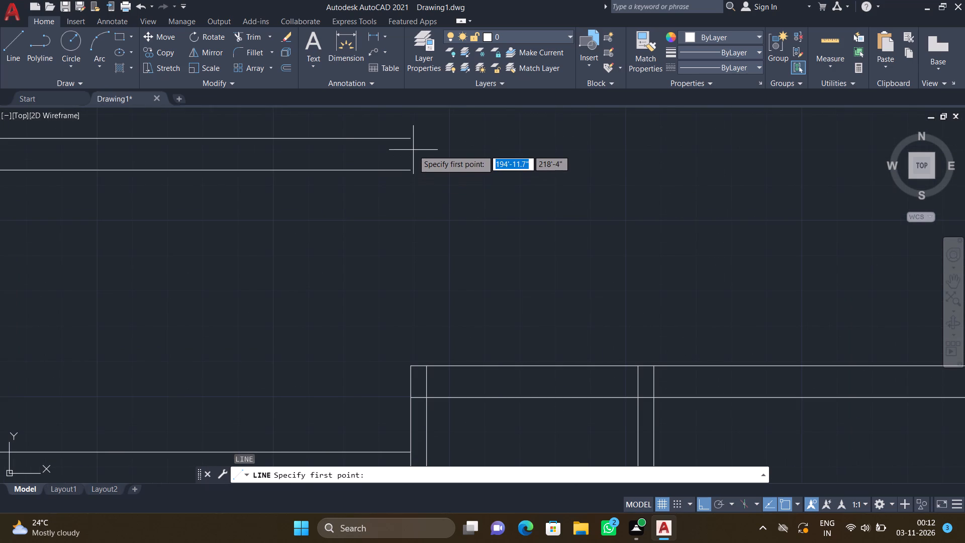
left_click(410, 367)
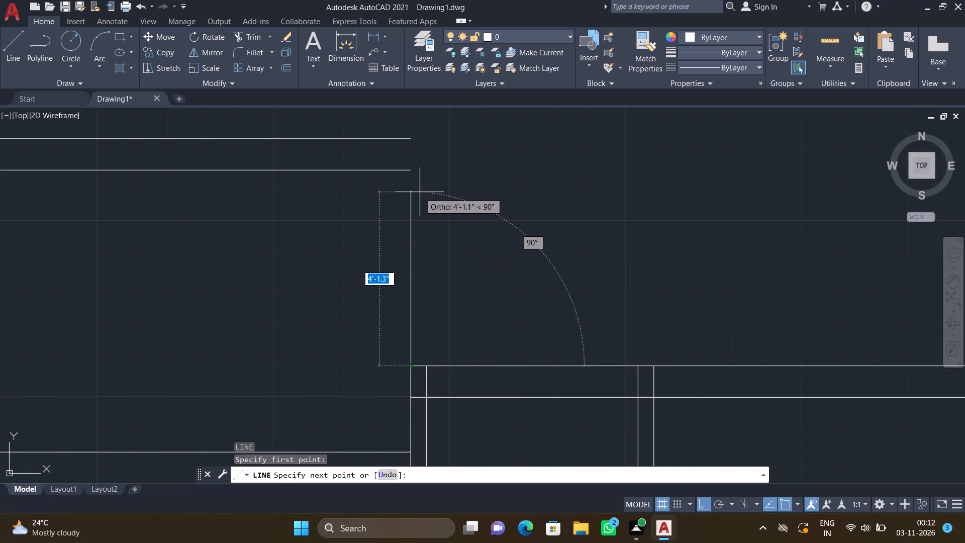
scroll(420, 191, "up", 2)
scroll(420, 191, "down", 3)
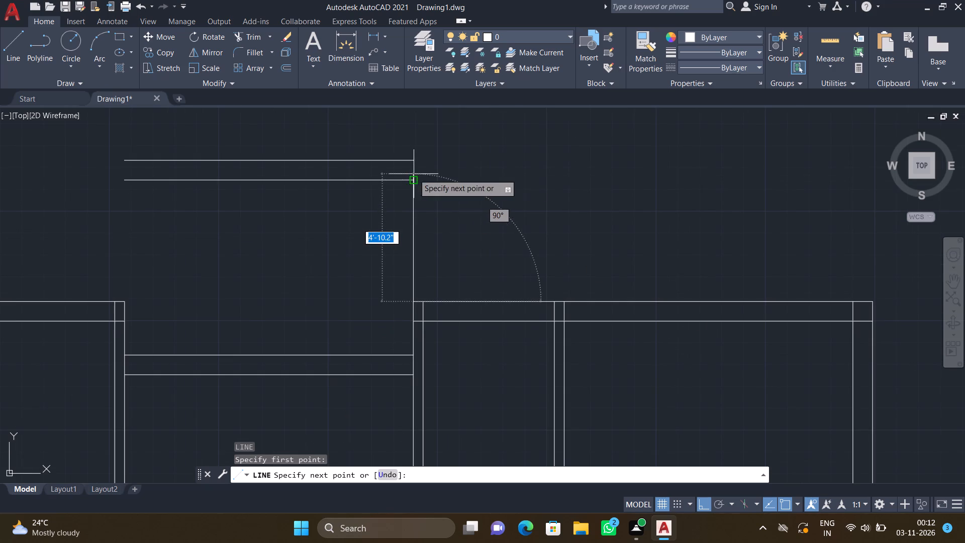
scroll(414, 172, "up", 3)
scroll(398, 148, "down", 1)
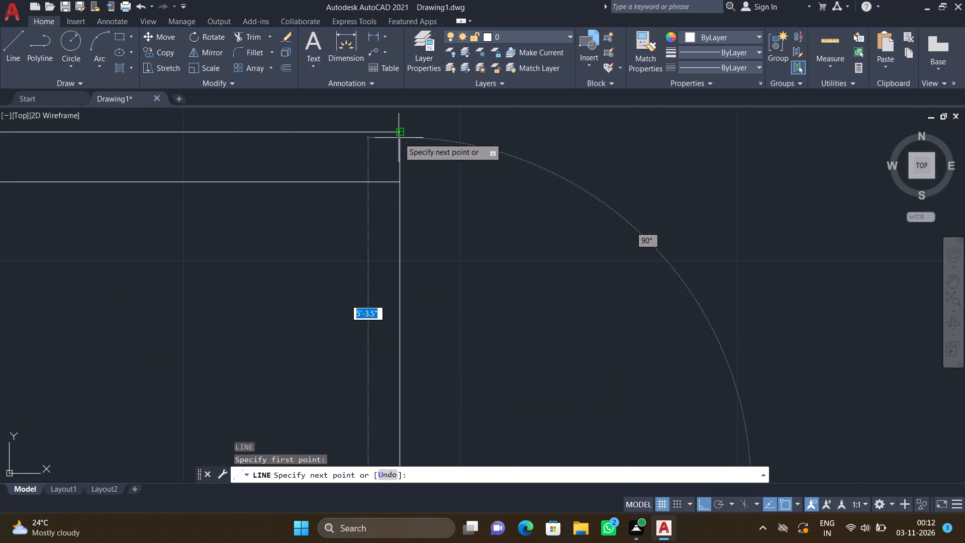
scroll(399, 136, "up", 2)
left_click(400, 127)
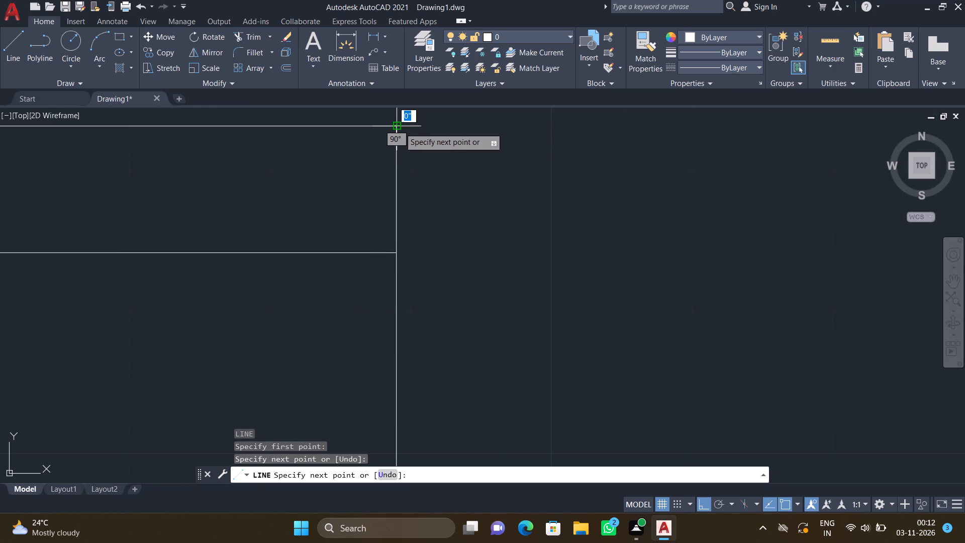
key("Return")
Draw the projection's right wall outer line about 5'-4.5" up from the second partition's right face, closing it to the top wall's end.
key("l")
key("Return")
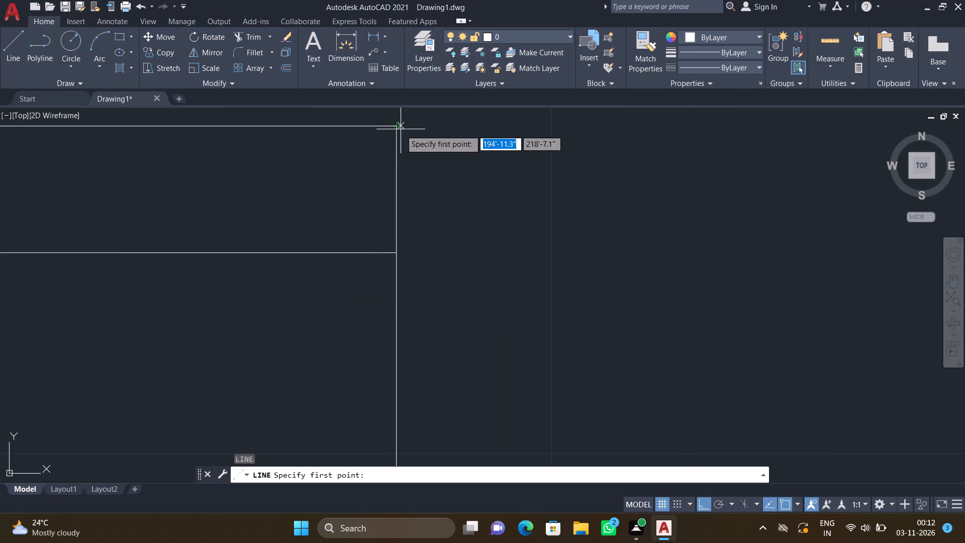
scroll(411, 161, "down", 4)
scroll(430, 305, "up", 3)
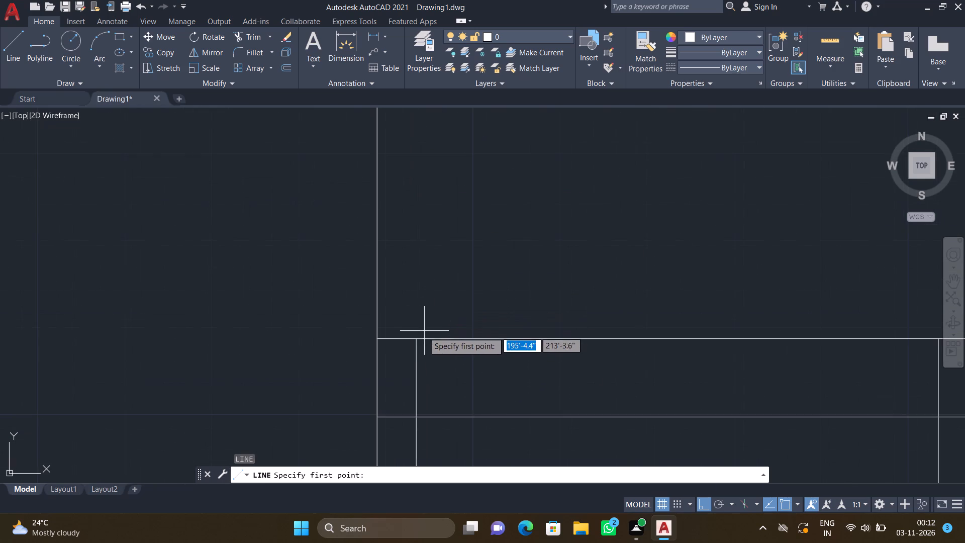
left_click(418, 342)
scroll(429, 226, "down", 4)
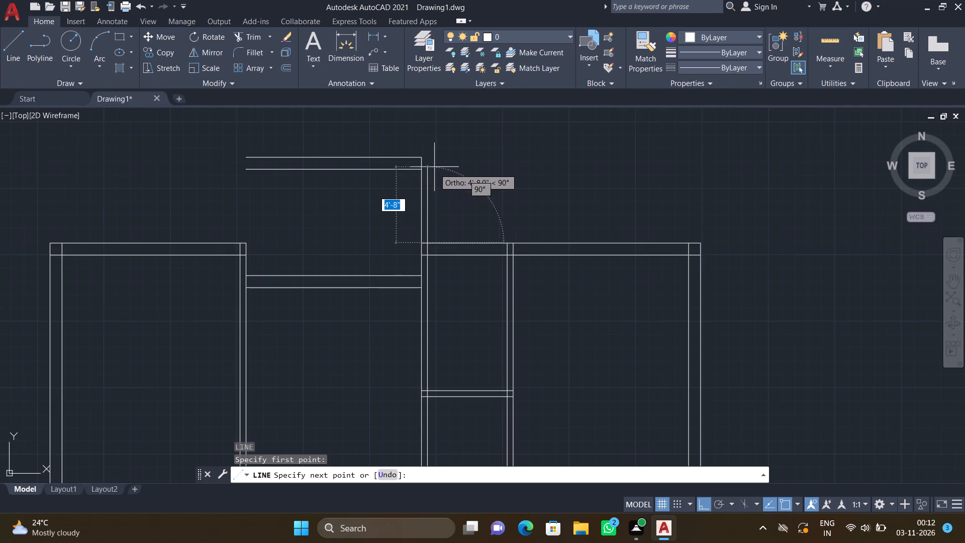
scroll(432, 153, "up", 2)
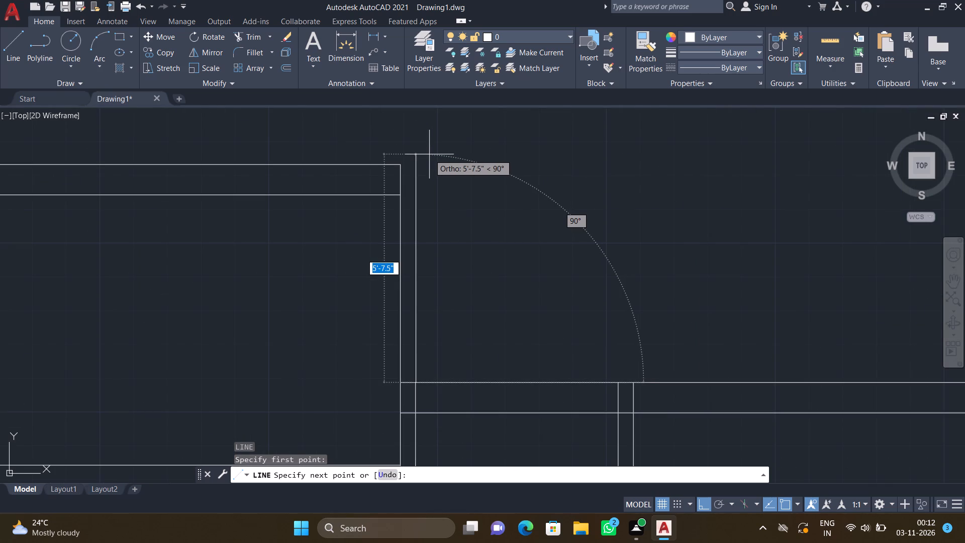
scroll(429, 154, "up", 2)
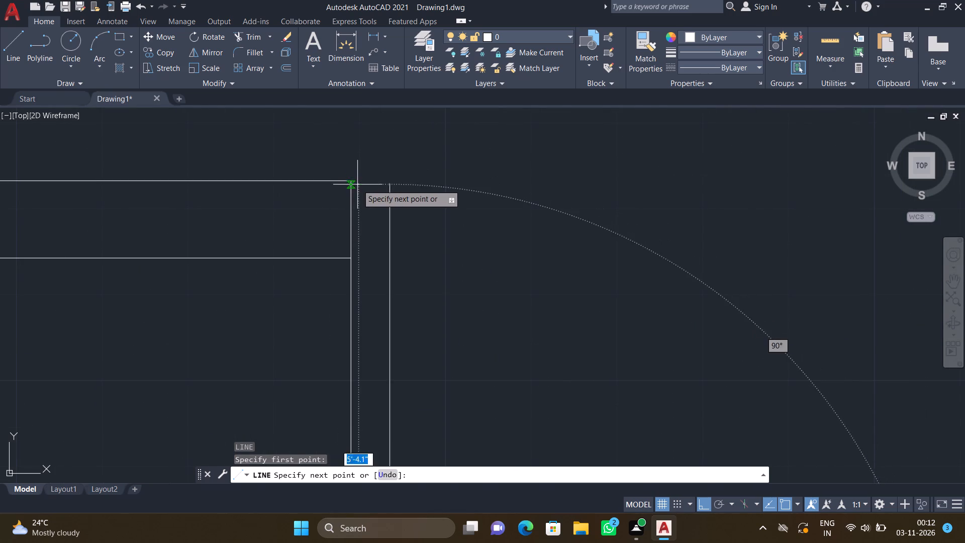
left_click(390, 180)
scroll(361, 180, "up", 2)
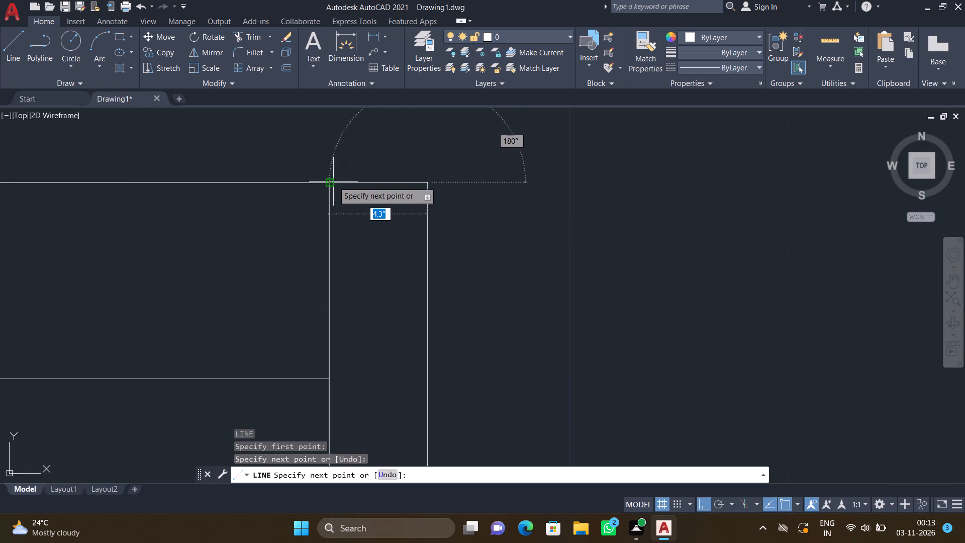
left_click(332, 184)
key("Return")
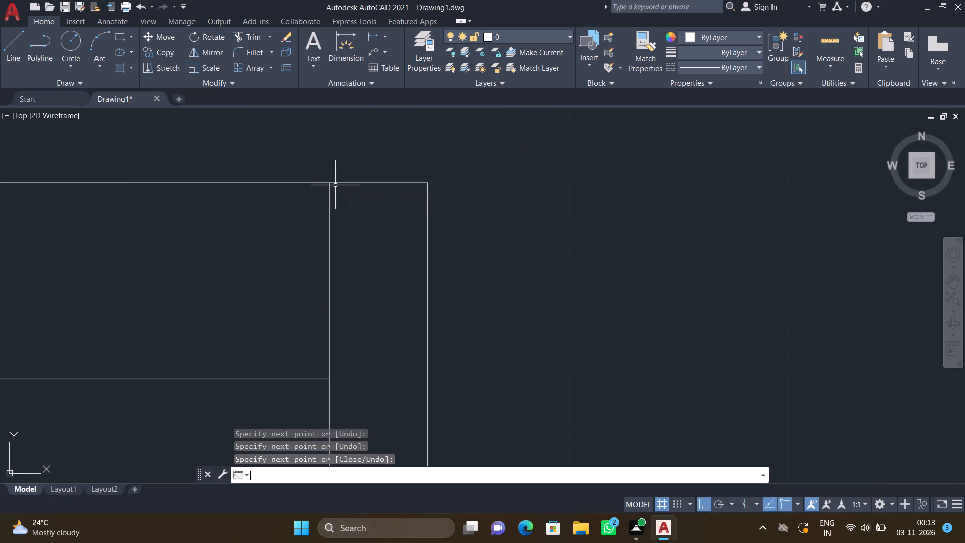
Draw a vertical line from the first room's outer top-right corner up to the left end of the projection's uppermost line.
scroll(387, 182, "down", 6)
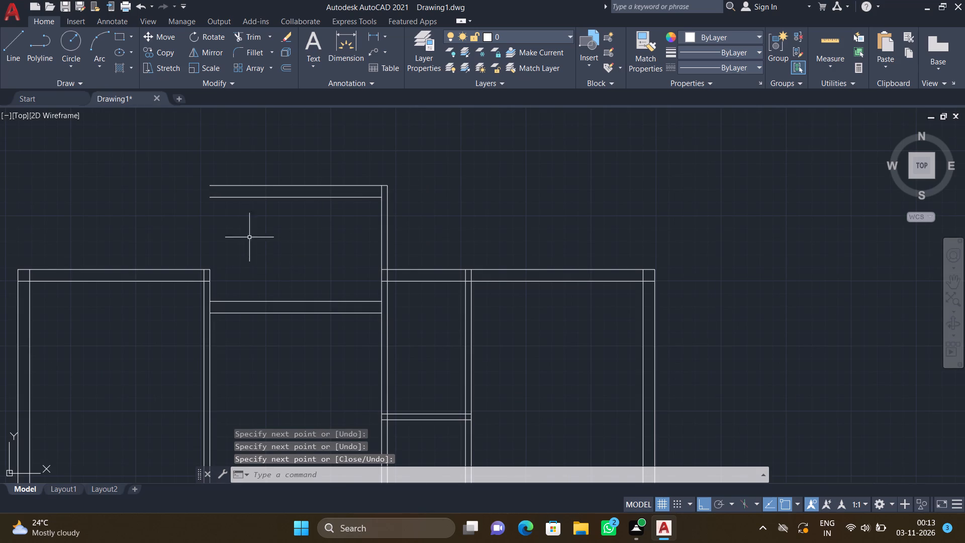
key("l")
key("Return")
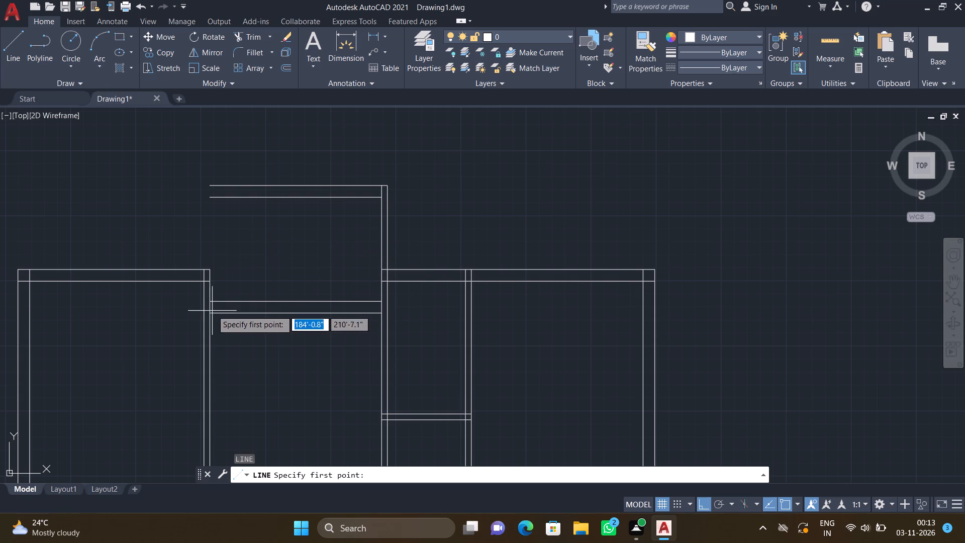
scroll(215, 265, "up", 2)
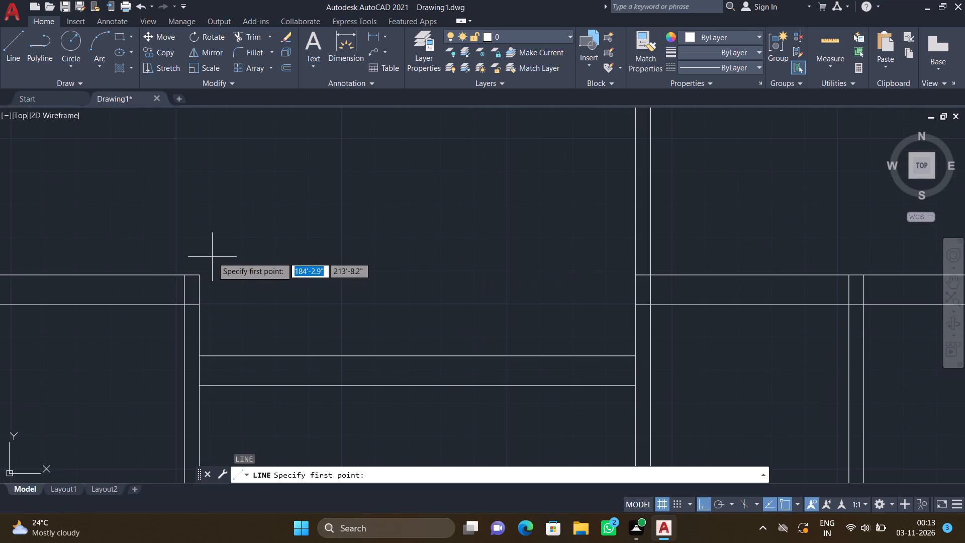
left_click(202, 274)
scroll(224, 183, "down", 4)
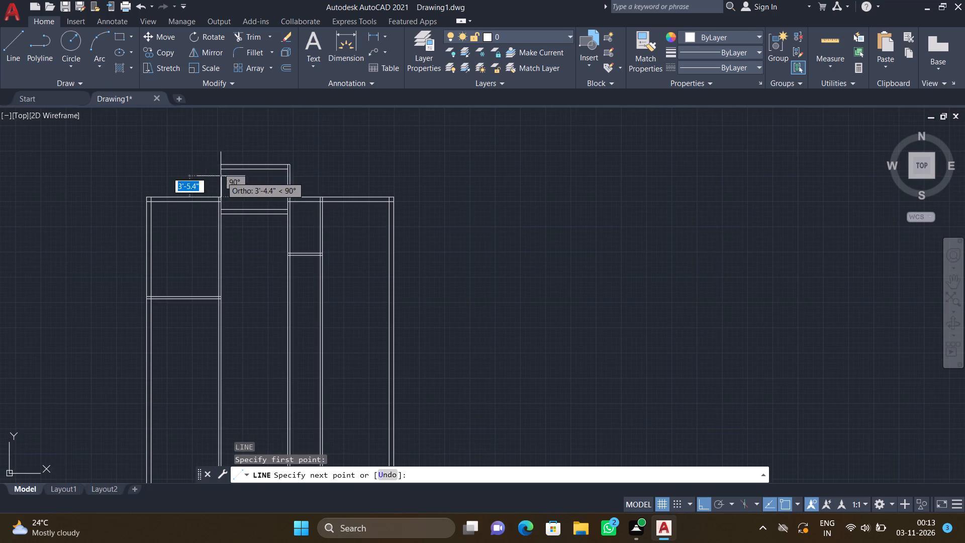
scroll(223, 167, "up", 6)
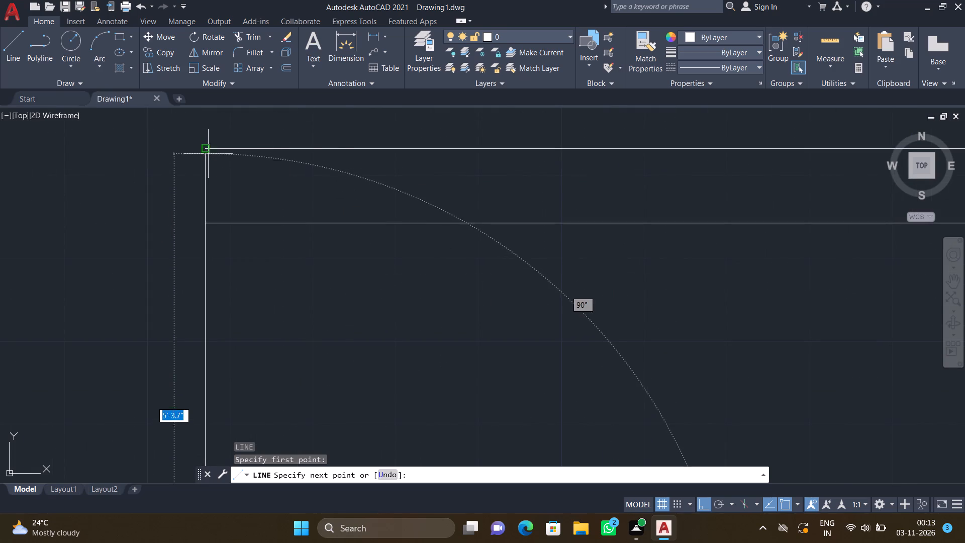
left_click(209, 146)
key("Return")
Draw the projection's left wall outer line about 5'-4.5" up from the first partition's left face, closing it to the top wall's end.
key("l")
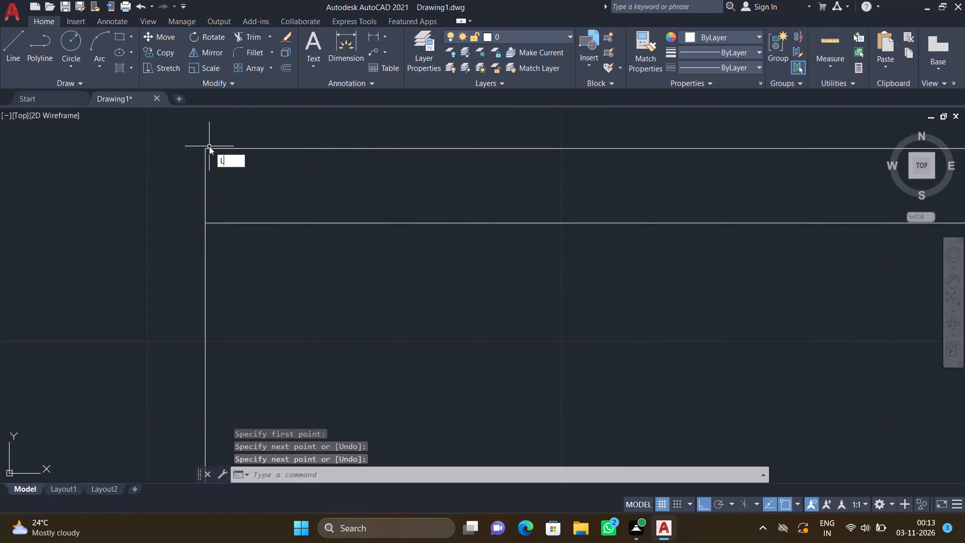
key("Return")
scroll(181, 158, "down", 4)
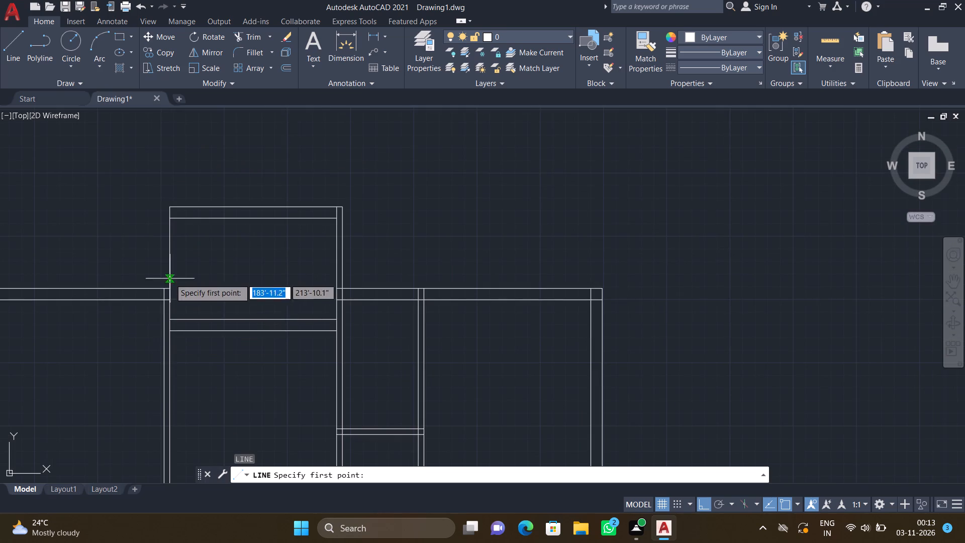
scroll(156, 279, "up", 2)
left_click_drag(176, 301, 174, 296)
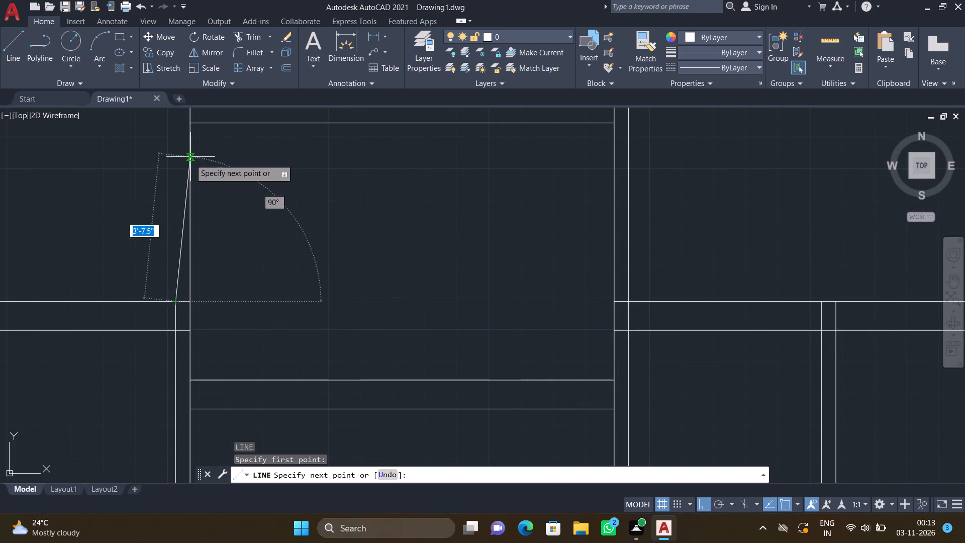
scroll(190, 151, "down", 3)
scroll(183, 131, "up", 3)
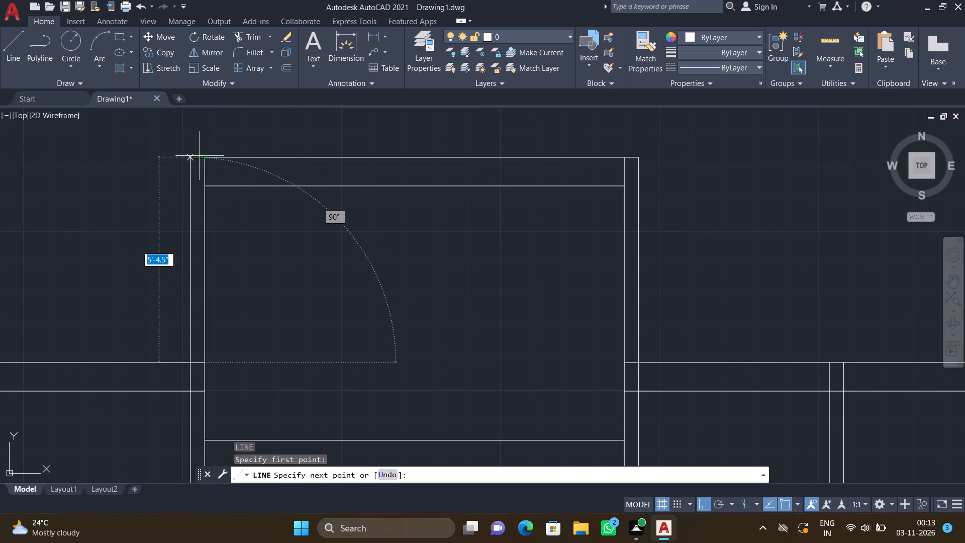
left_click(189, 158)
scroll(199, 161, "up", 3)
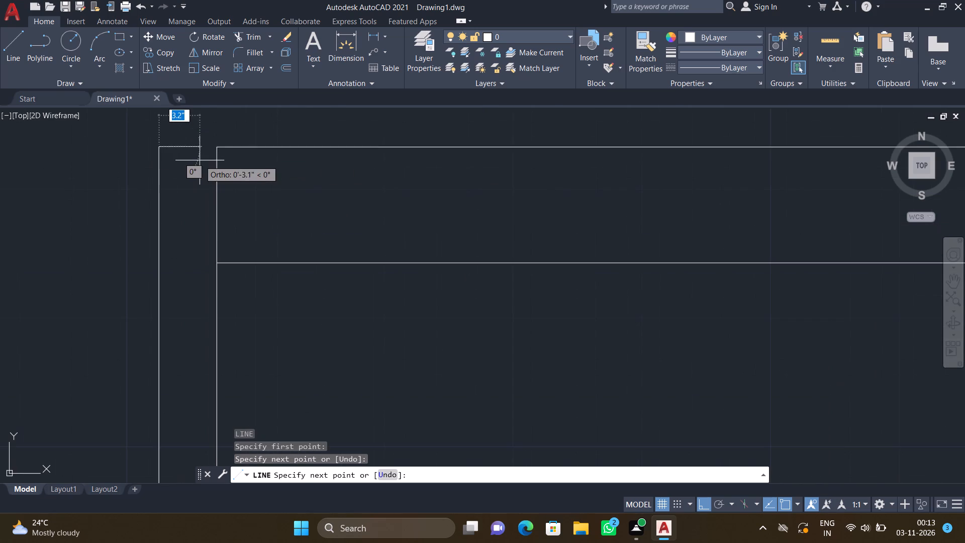
left_click(215, 146)
key("Return")
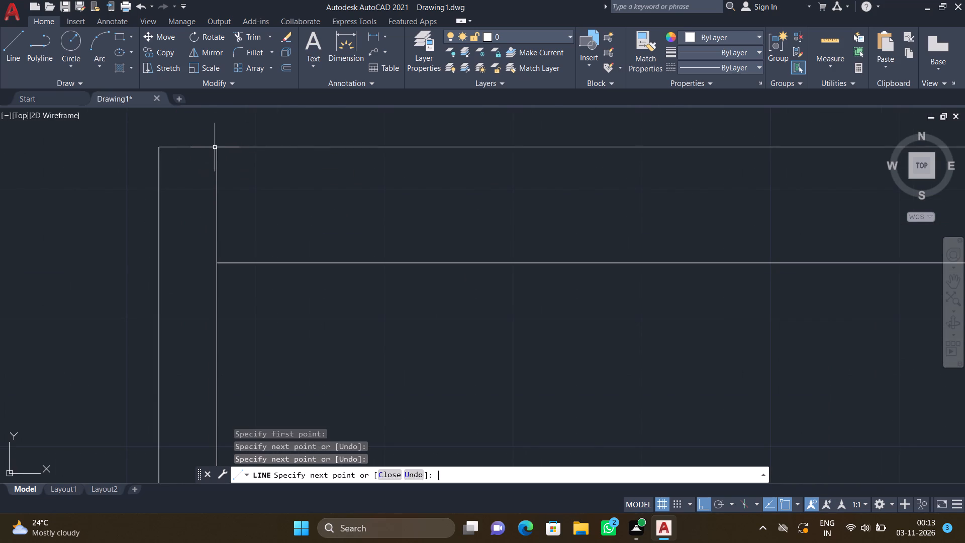
Offset the inner line of the top wall over the third and fourth rooms 13'4" downward.
scroll(215, 147, "down", 5)
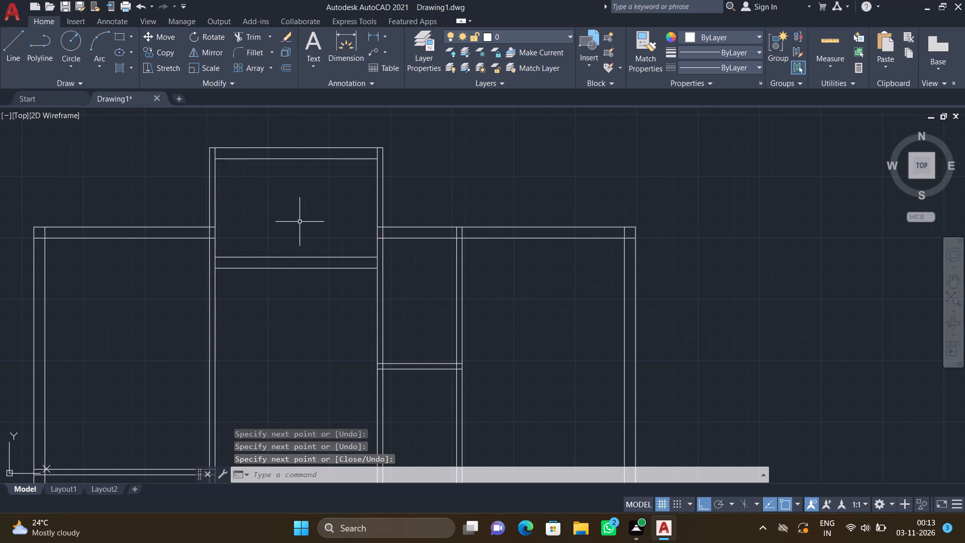
scroll(407, 254, "down", 2)
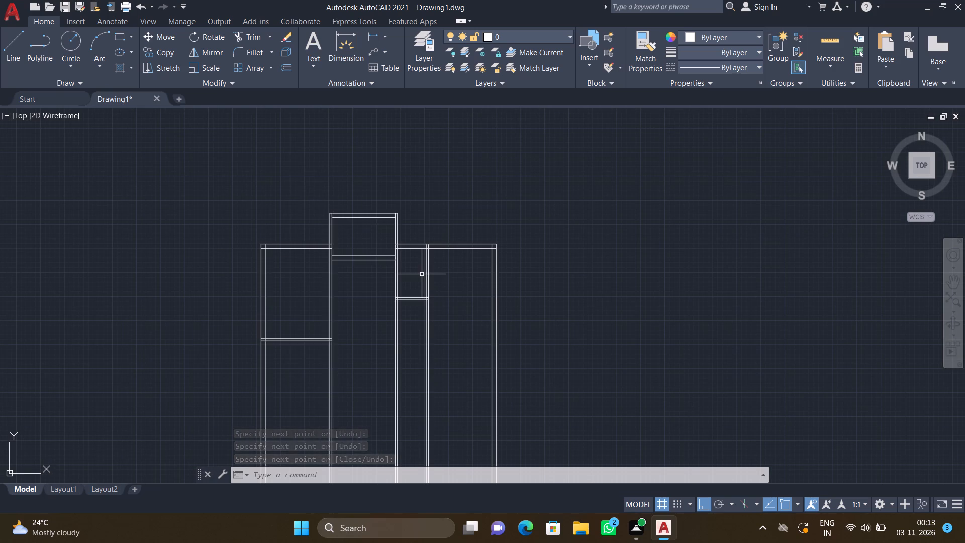
key("o")
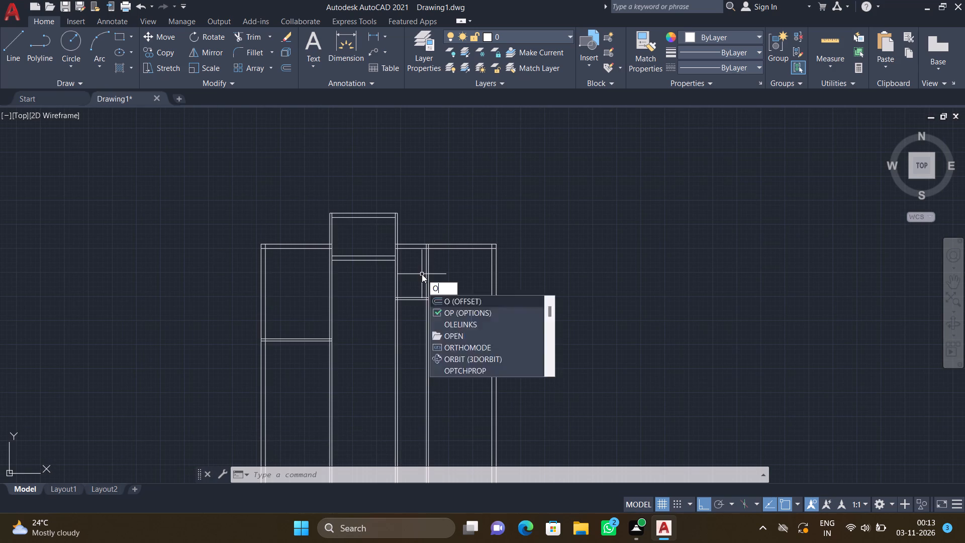
key("Return")
type("13'")
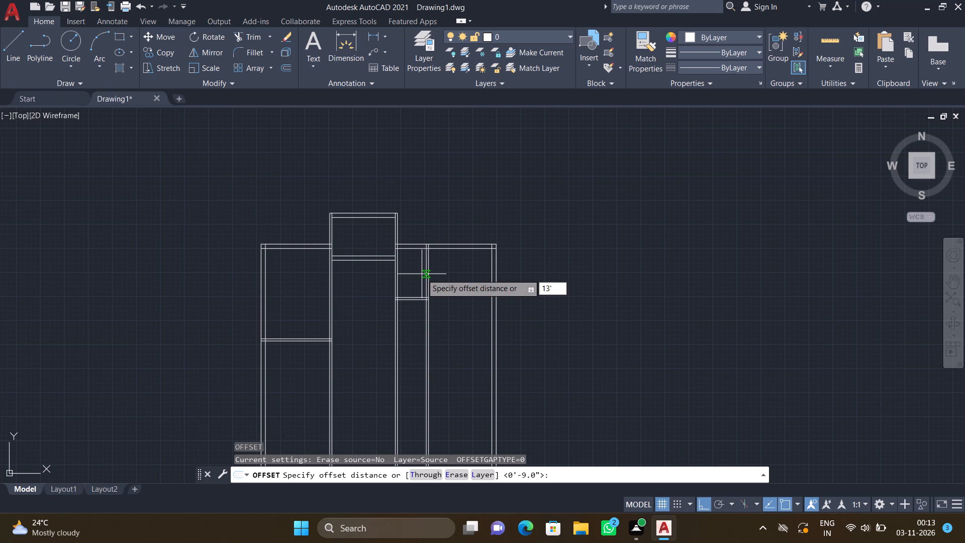
key("4")
key("shift+quotedbl")
key("Return")
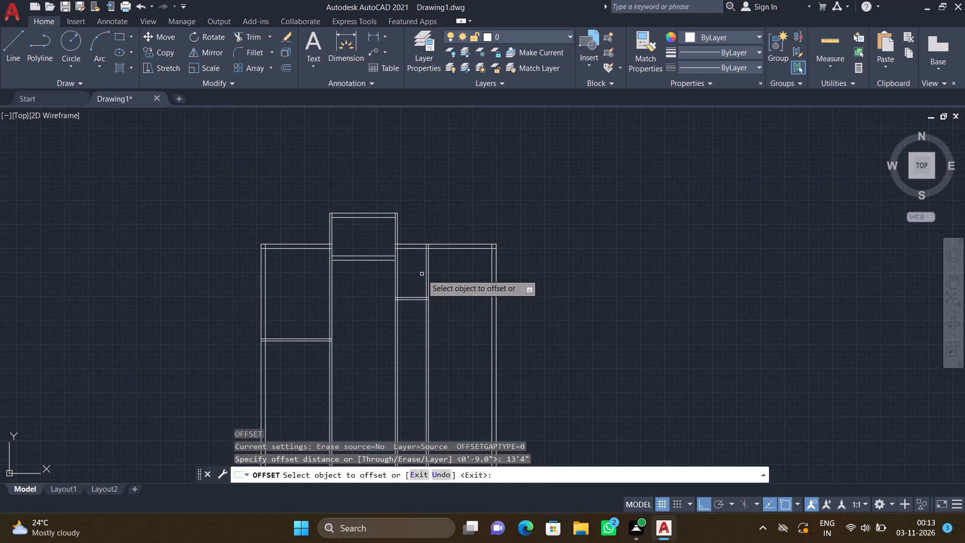
scroll(455, 268, "up", 2)
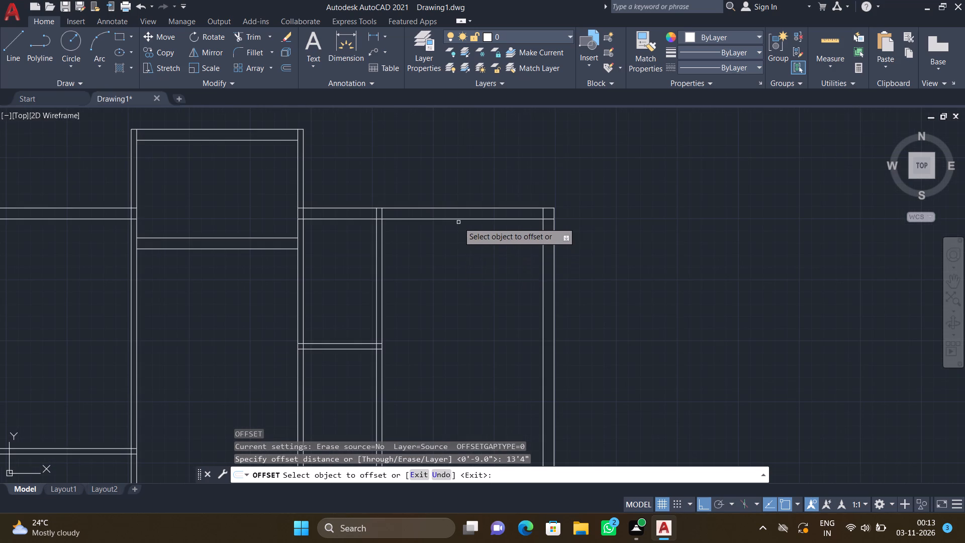
left_click(459, 217)
left_click(453, 316)
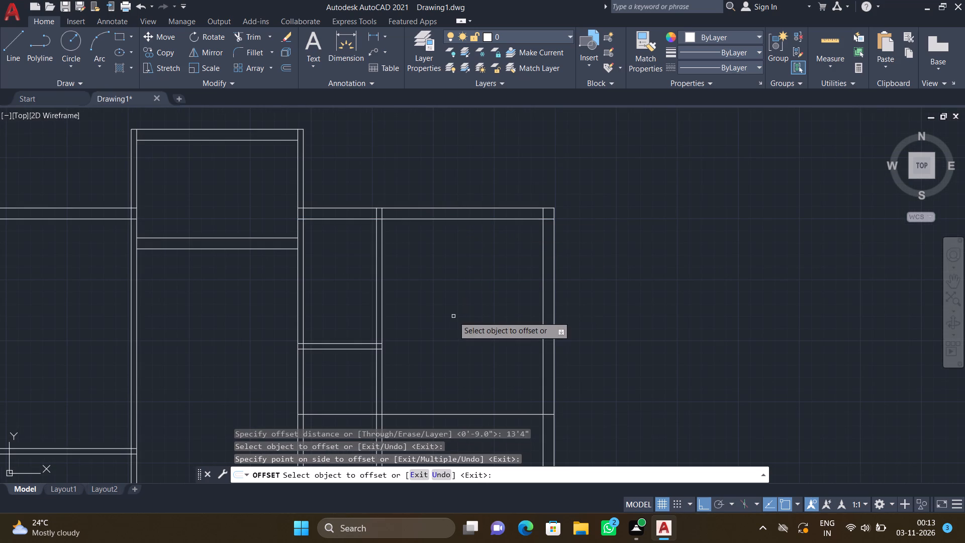
key("Return")
Trim the new horizontal line out of the third room and the second partition, keeping the part across the fourth room.
type("TR")
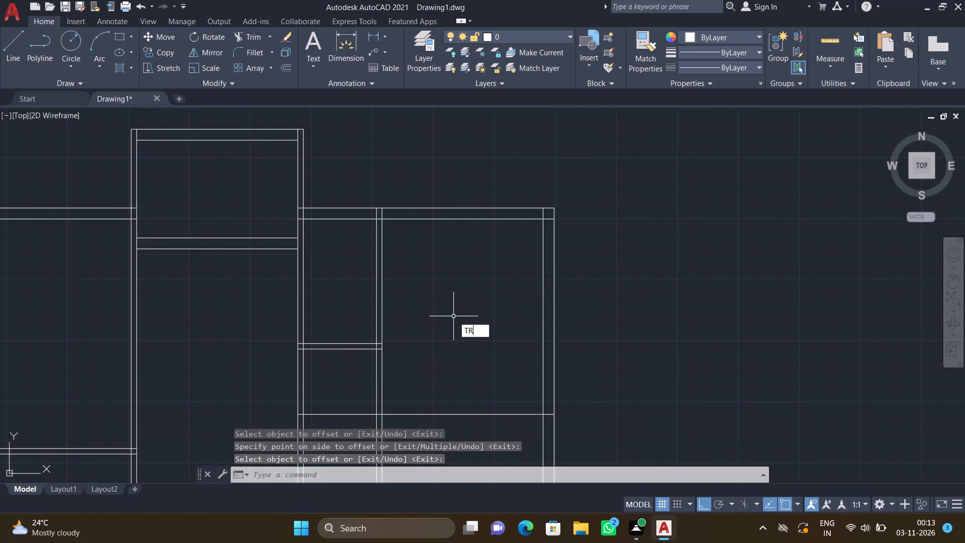
key("Return")
scroll(377, 380, "down", 2)
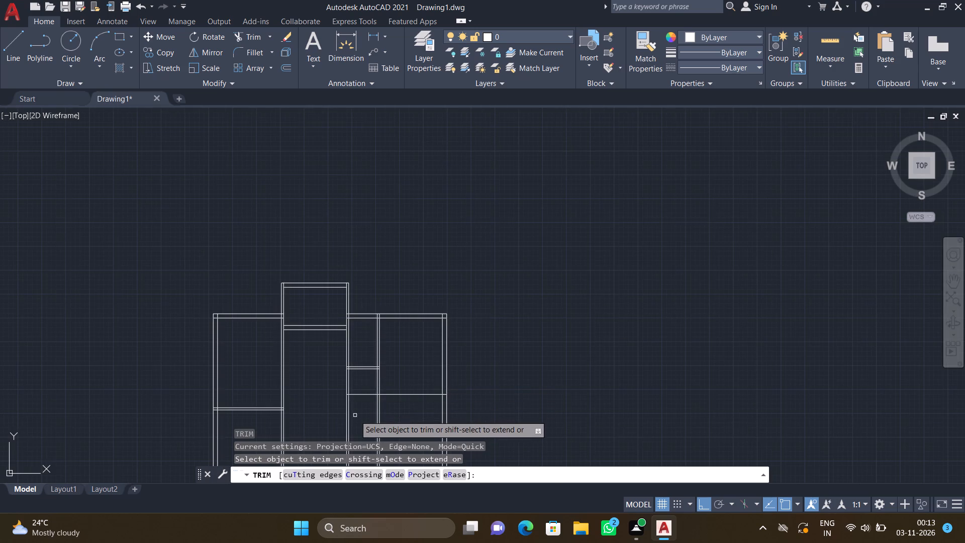
scroll(355, 415, "up", 3)
left_click_drag(359, 310, 360, 364)
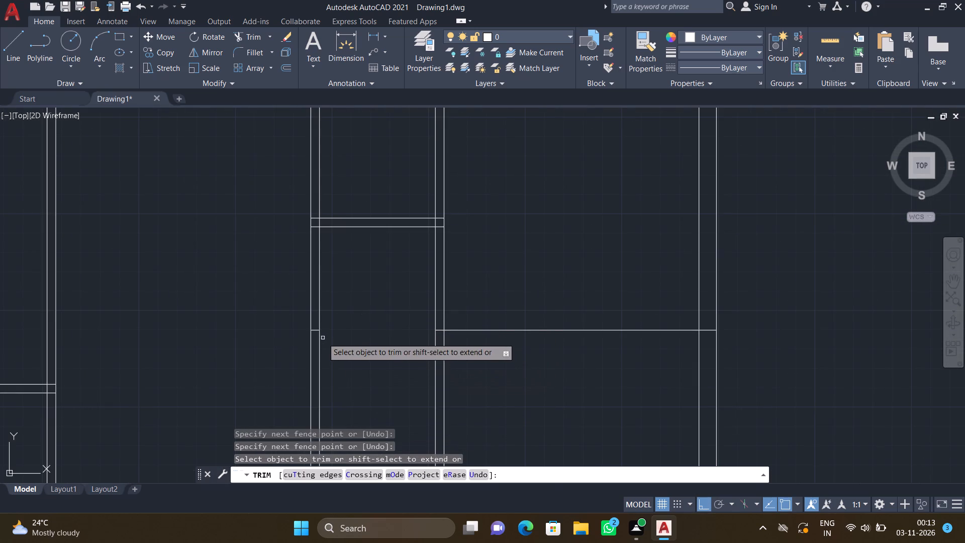
scroll(317, 335, "up", 3)
left_click(308, 320)
scroll(359, 316, "down", 2)
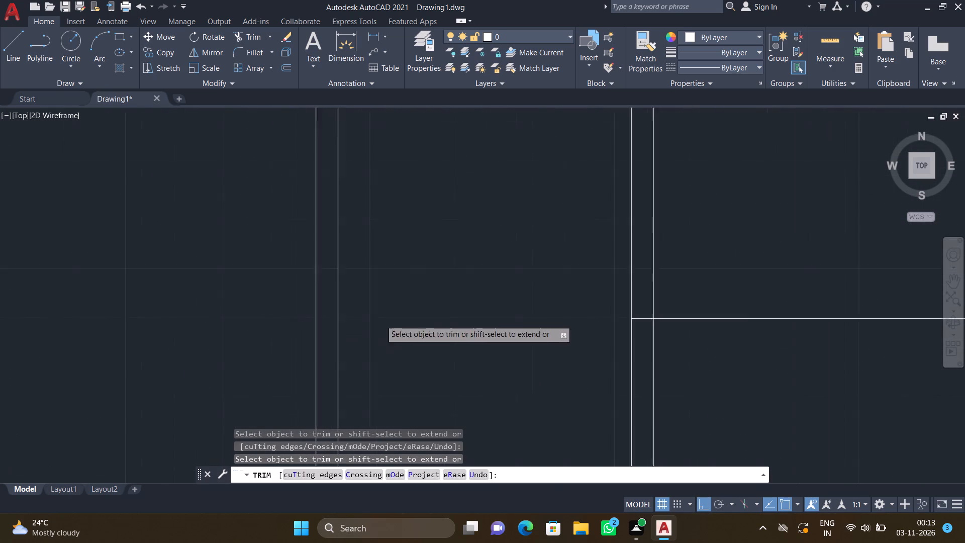
scroll(399, 318, "down", 2)
key("Return")
Offset the trimmed horizontal line in the fourth room 4.5" downward to form a partition.
key("o")
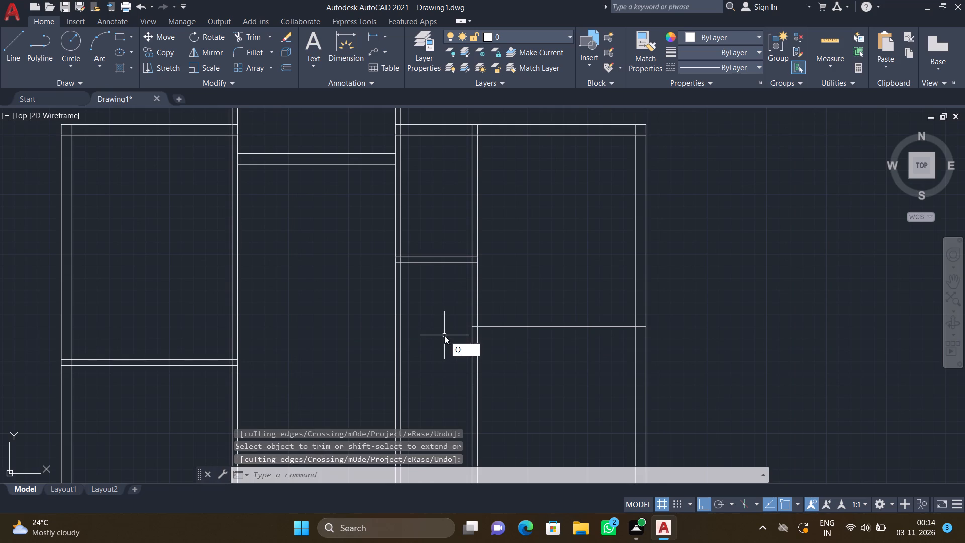
key("Return")
type("4.5\"")
key("Return")
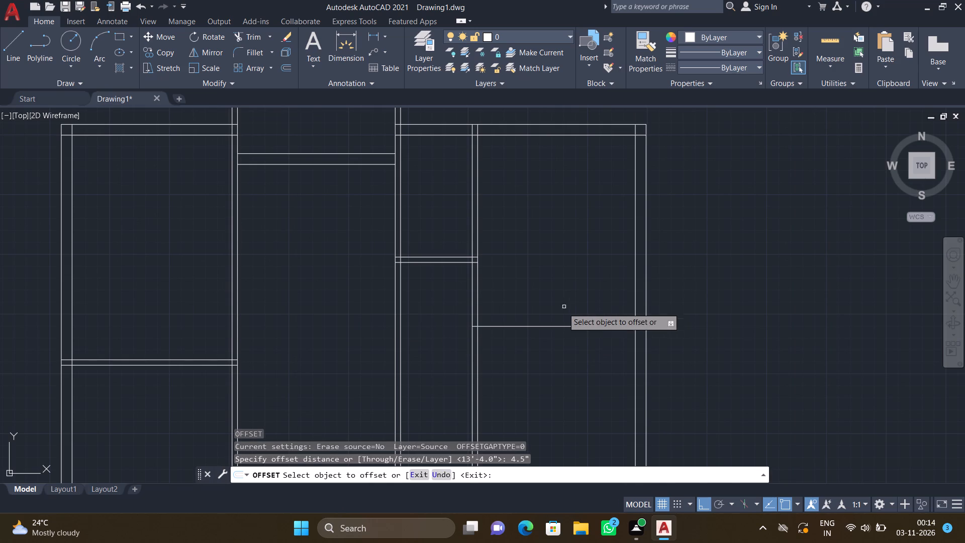
left_click(542, 327)
left_click(541, 350)
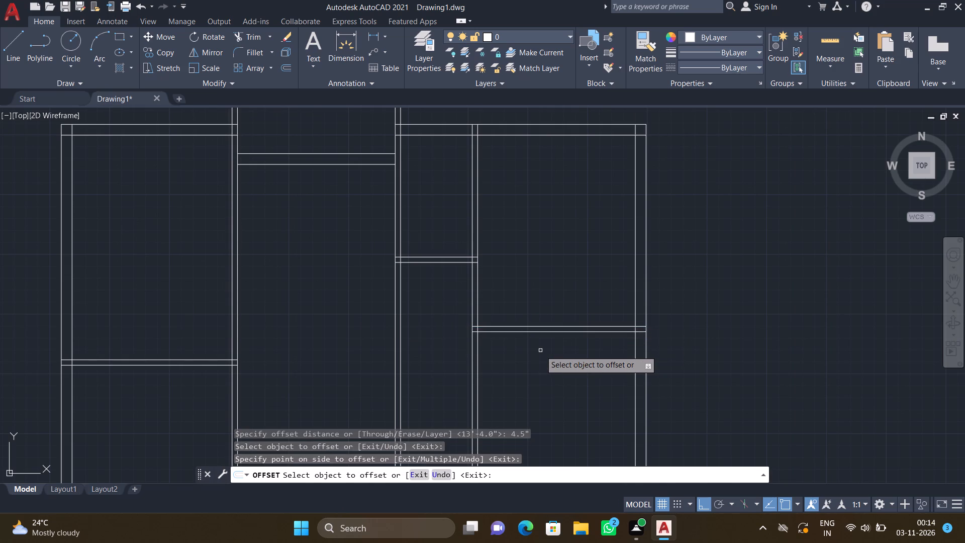
key("Return")
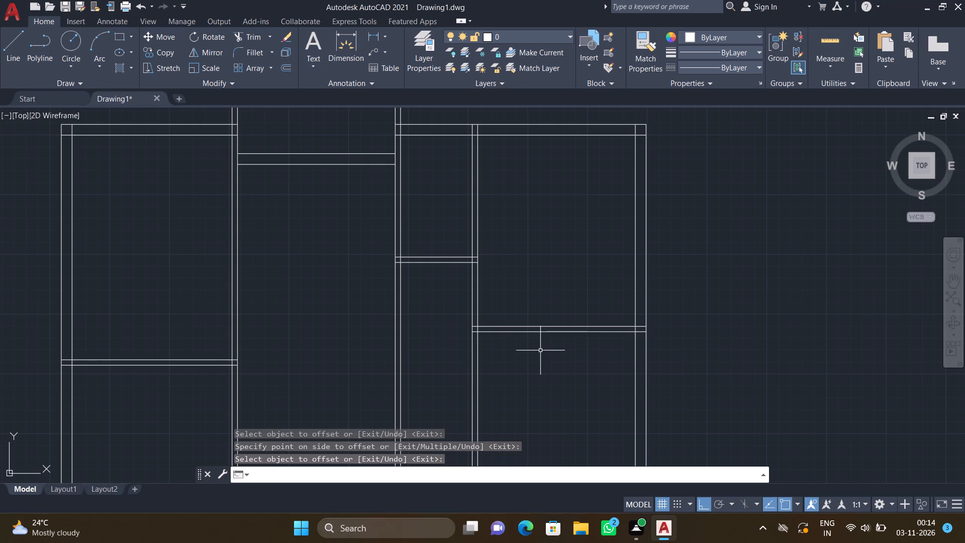
Offset the lower line of the first room's horizontal partition 16' downward.
scroll(404, 387, "down", 3)
scroll(342, 416, "down", 2)
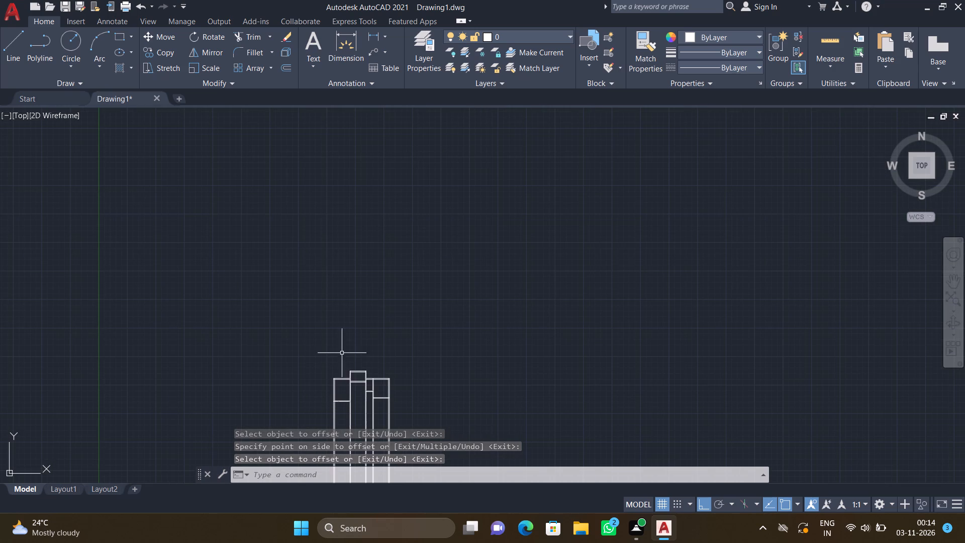
scroll(367, 426, "up", 2)
scroll(309, 428, "up", 3)
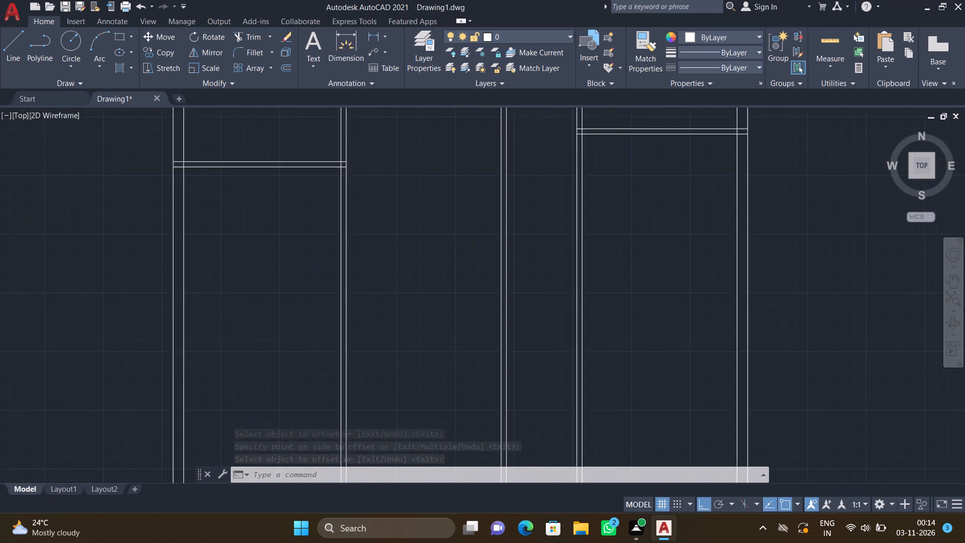
scroll(308, 424, "up", 1)
scroll(296, 331, "down", 1)
scroll(280, 280, "down", 2)
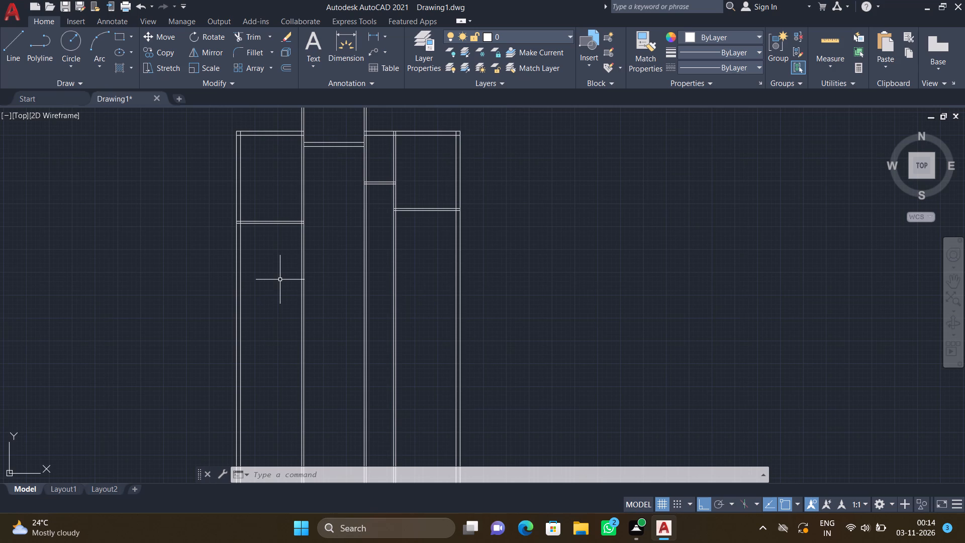
key("o")
key("Return")
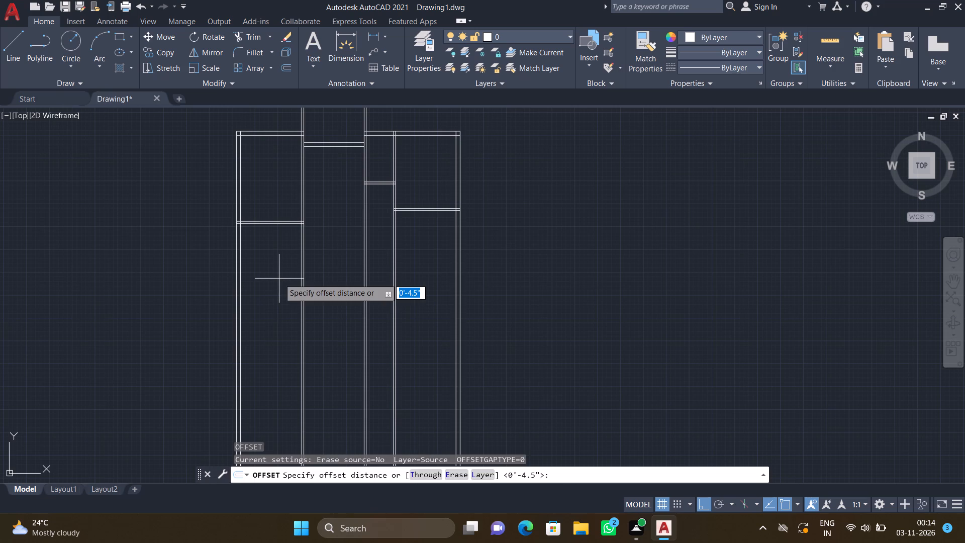
type("16'")
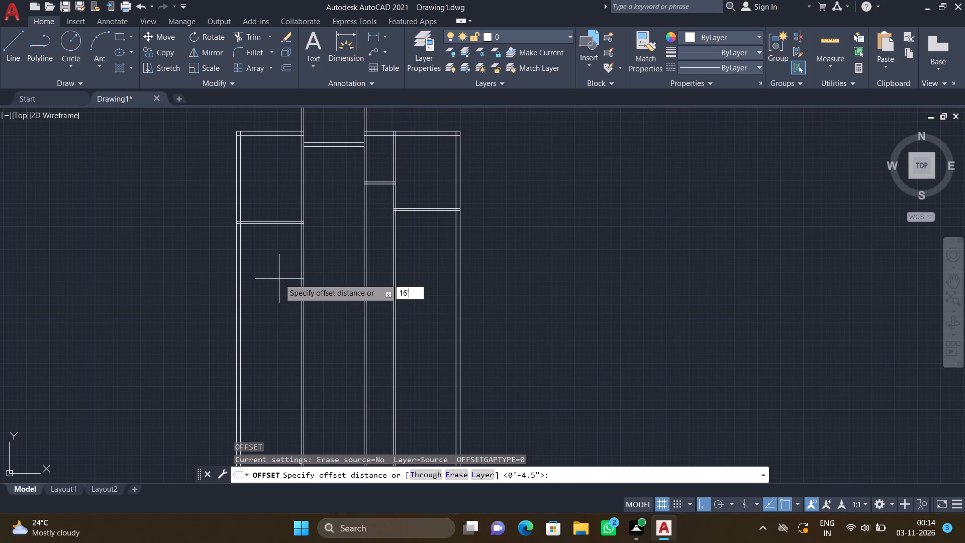
key("Return")
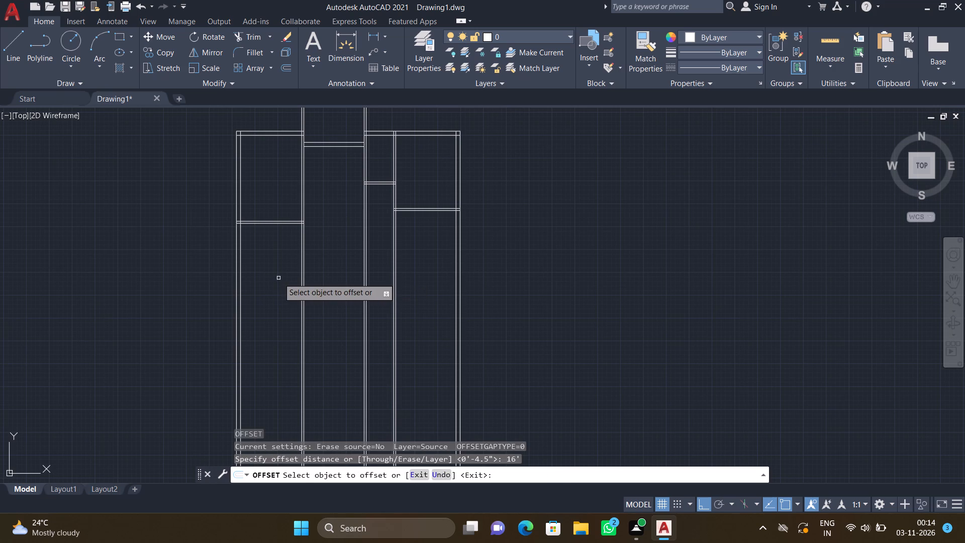
scroll(278, 237, "up", 2)
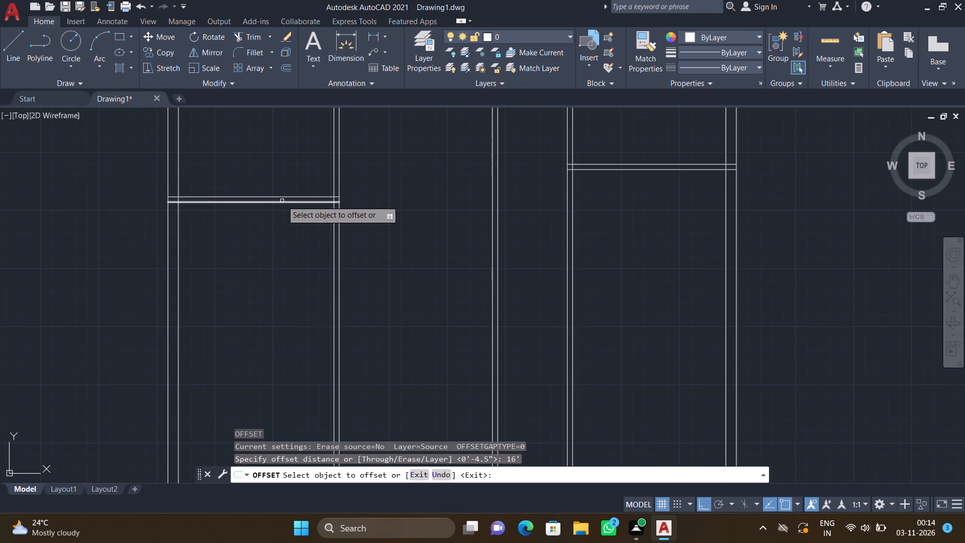
left_click(283, 203)
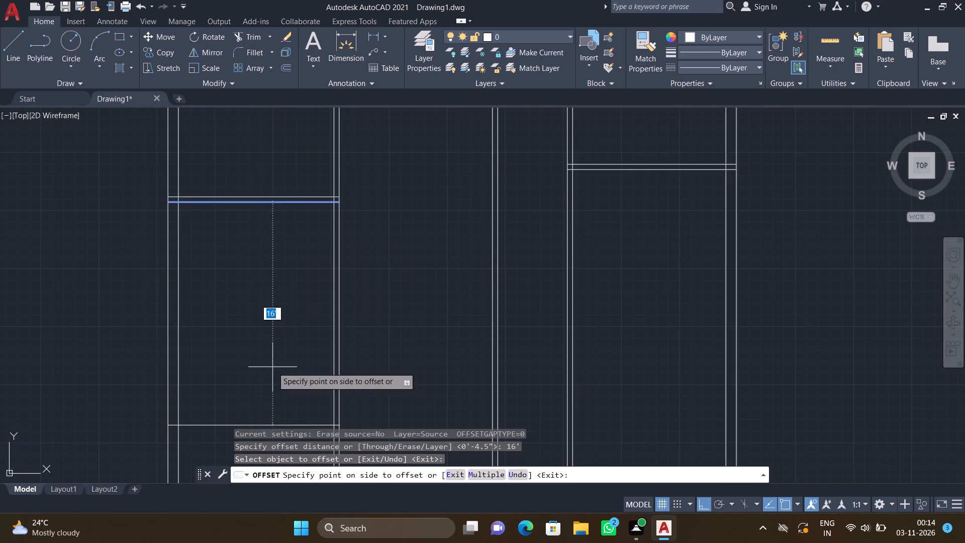
left_click(272, 367)
key("Return")
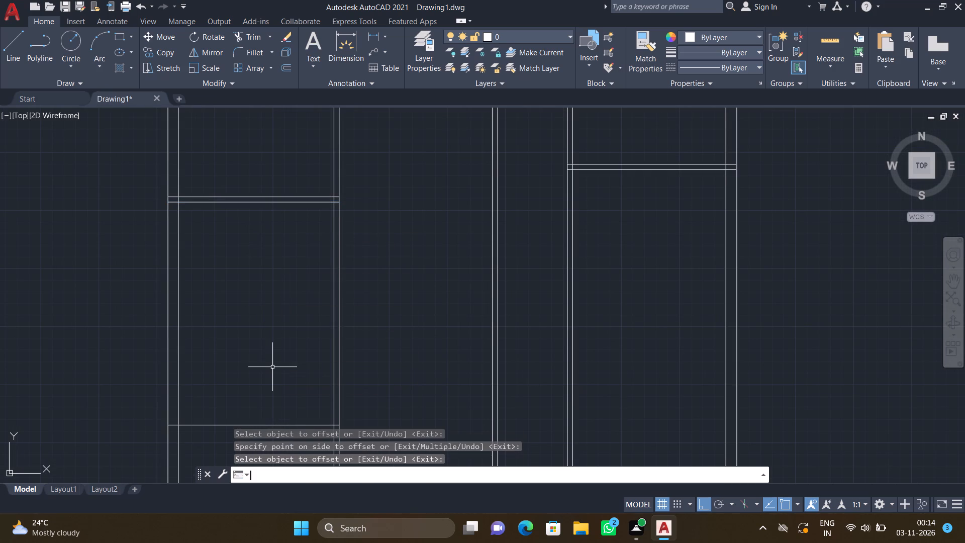
Offset the new lowest horizontal line in the first column 9" downward to form a wall.
scroll(269, 376, "down", 3)
key("o")
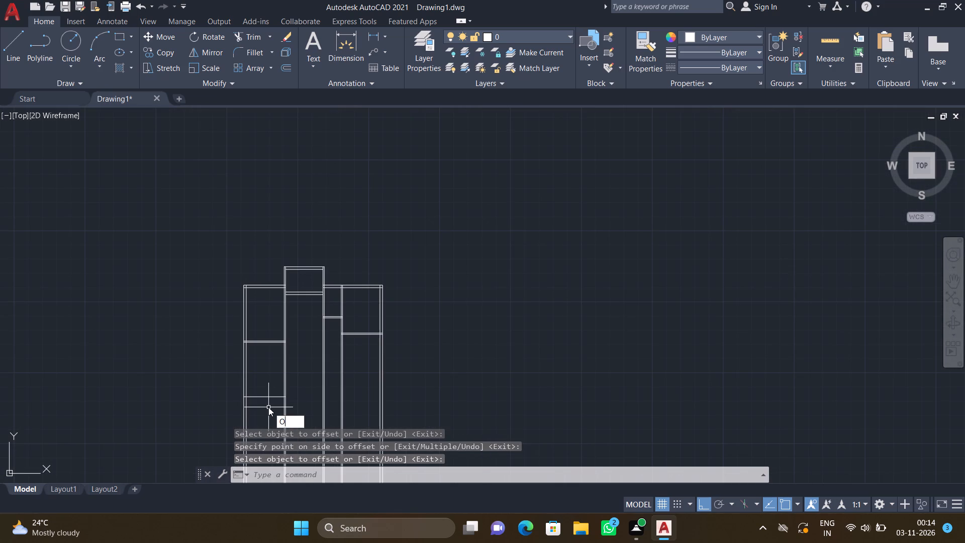
key("Return")
key("9")
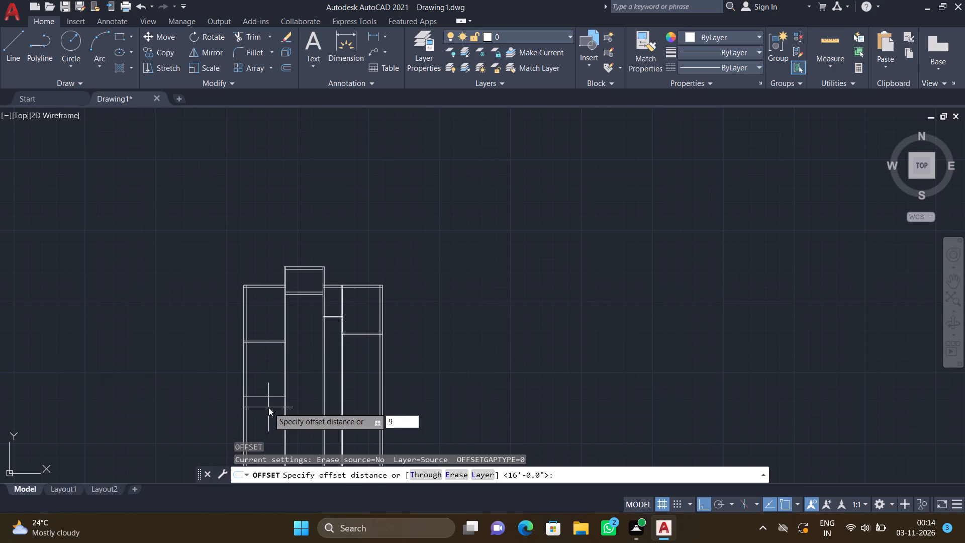
key("shift+quotedbl")
key("Return")
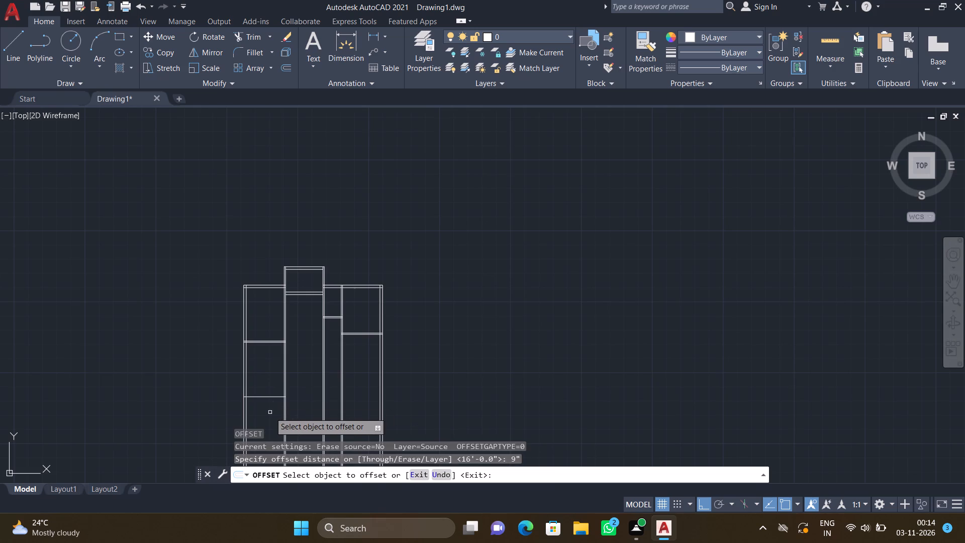
scroll(270, 412, "up", 2)
left_click(265, 374)
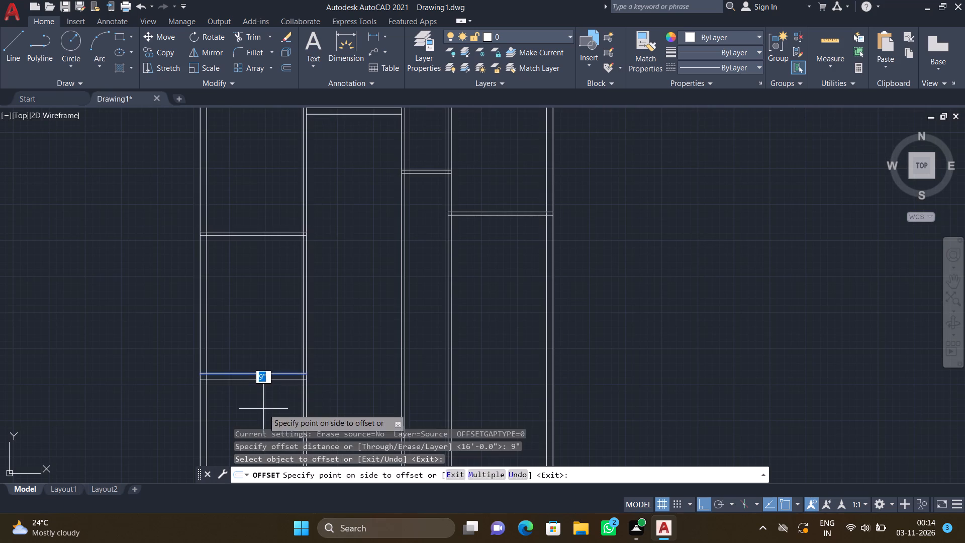
left_click(263, 409)
key("Return")
Extend both lines of the first column's bottom wall across all columns to the outer line of the far outer wall.
type("EX")
key("Return")
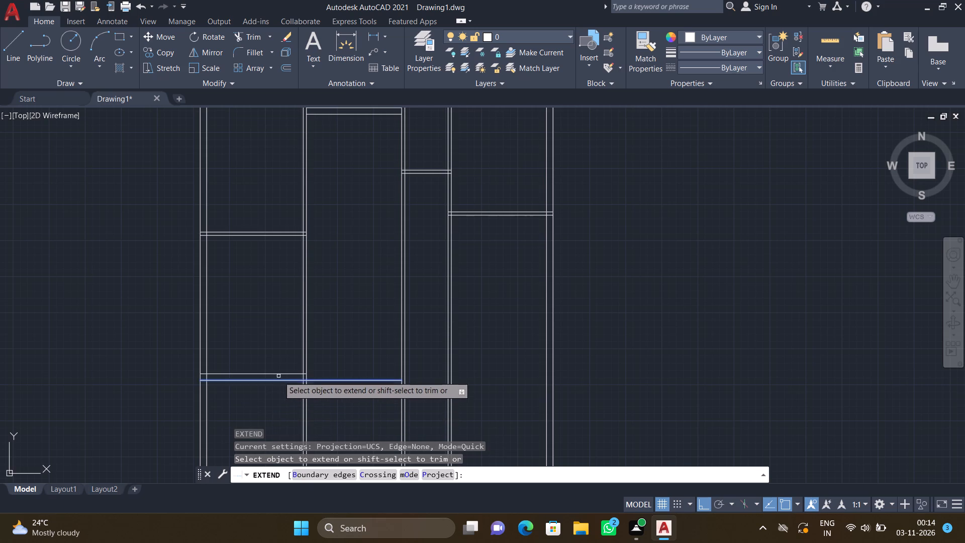
left_click(281, 380)
left_click(283, 374)
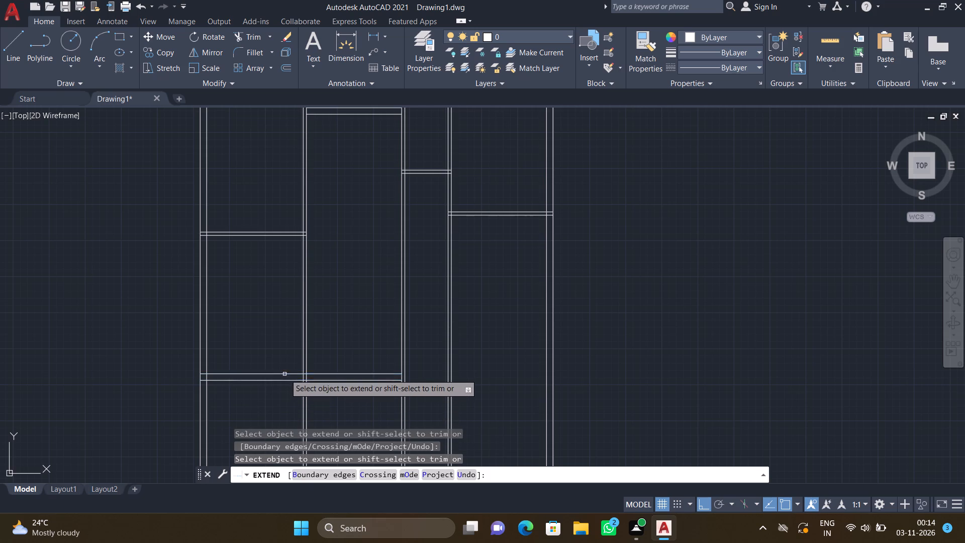
left_click(369, 375)
left_click(373, 381)
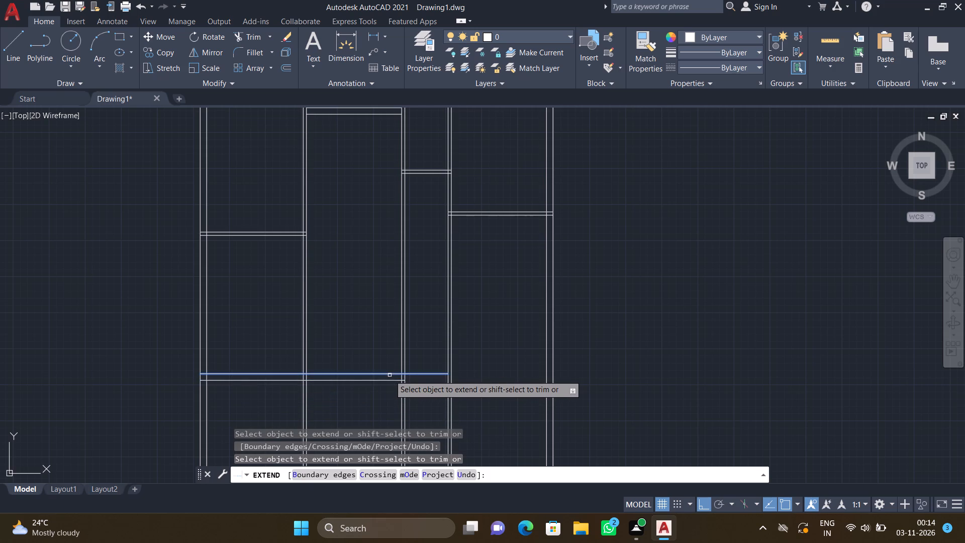
left_click(390, 375)
left_click(391, 381)
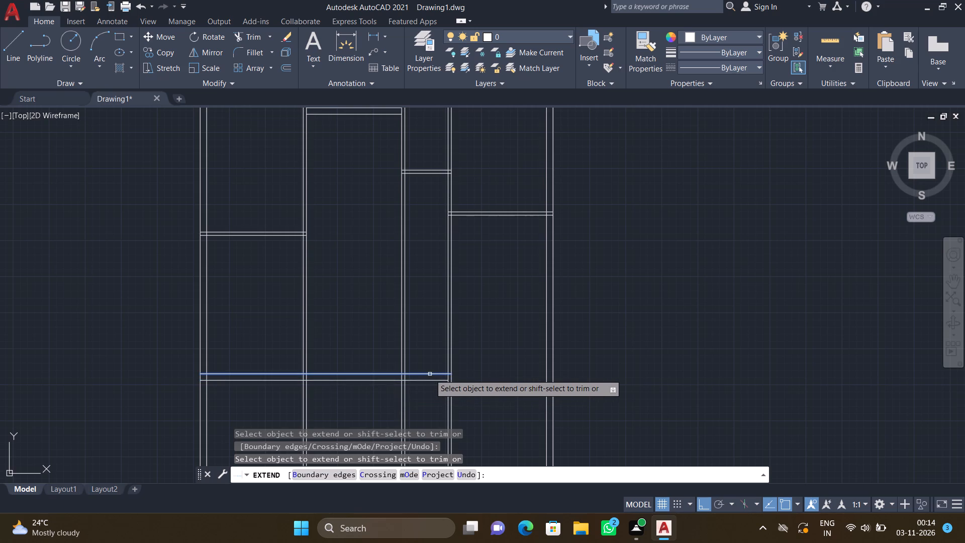
left_click(430, 373)
left_click(437, 381)
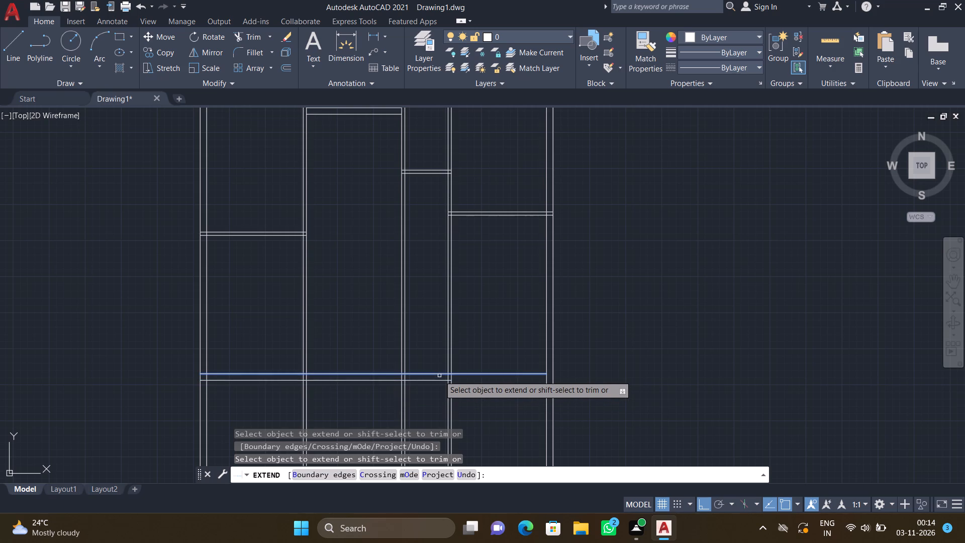
left_click(439, 376)
left_click(441, 380)
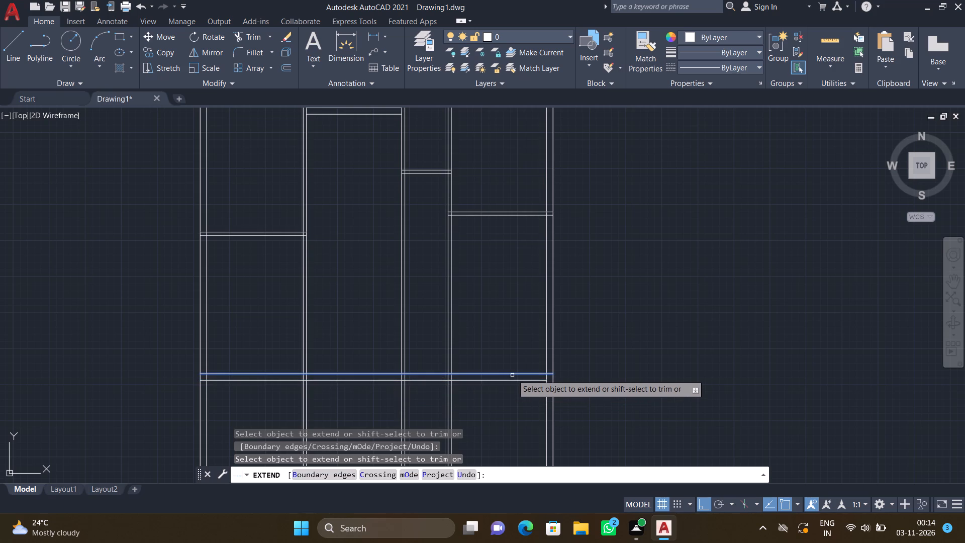
left_click(512, 375)
left_click(514, 382)
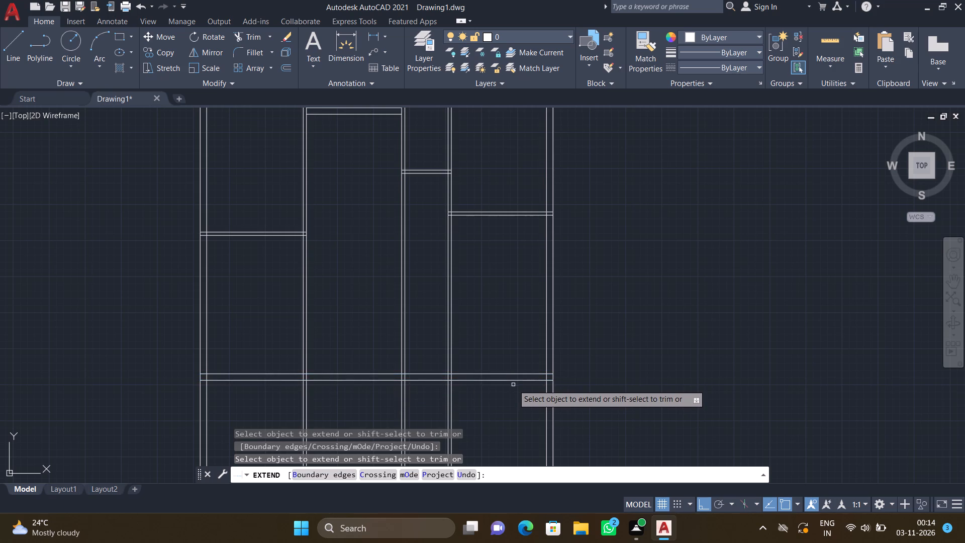
key("Return")
Trim all vertical wall and partition lines that run below the bottom wall.
type("TR")
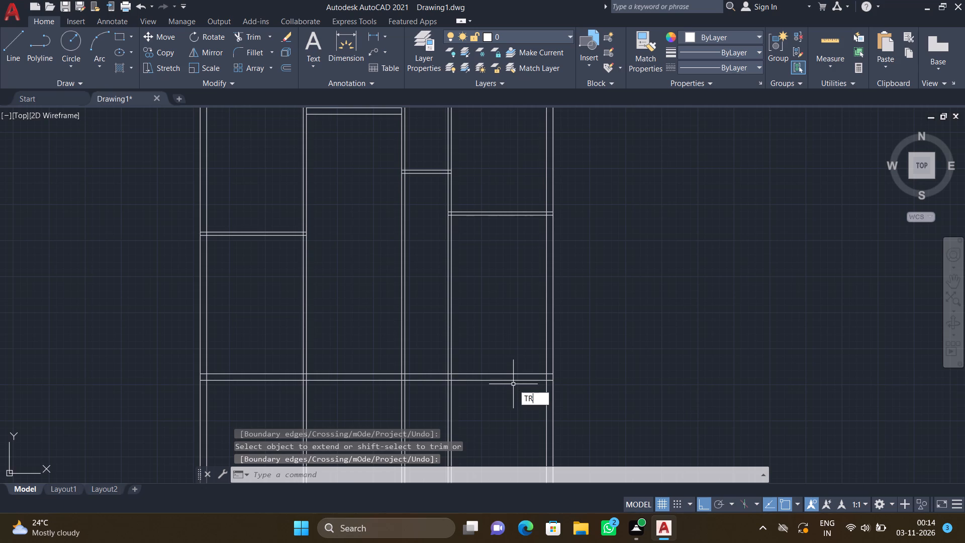
key("Return")
left_click_drag(157, 428, 172, 427)
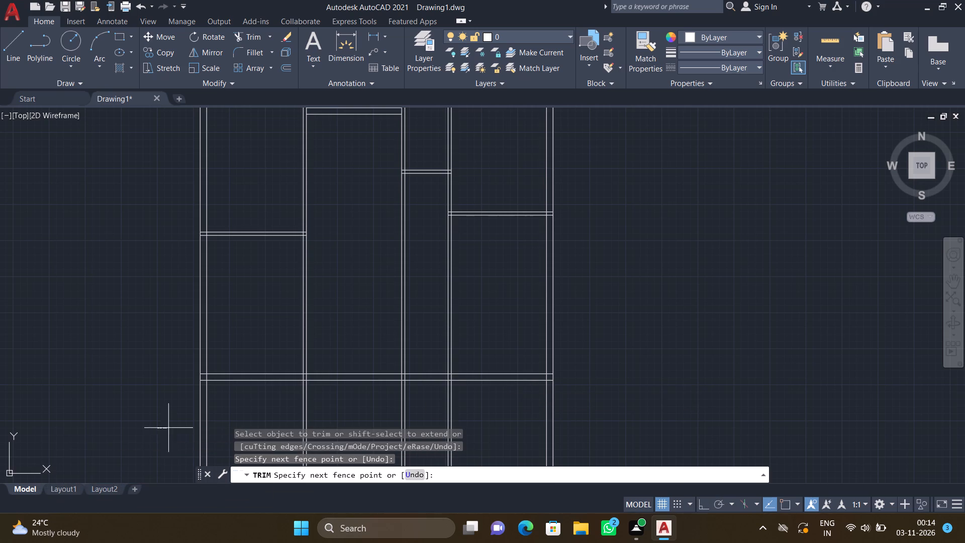
left_click_drag(172, 427, 615, 416)
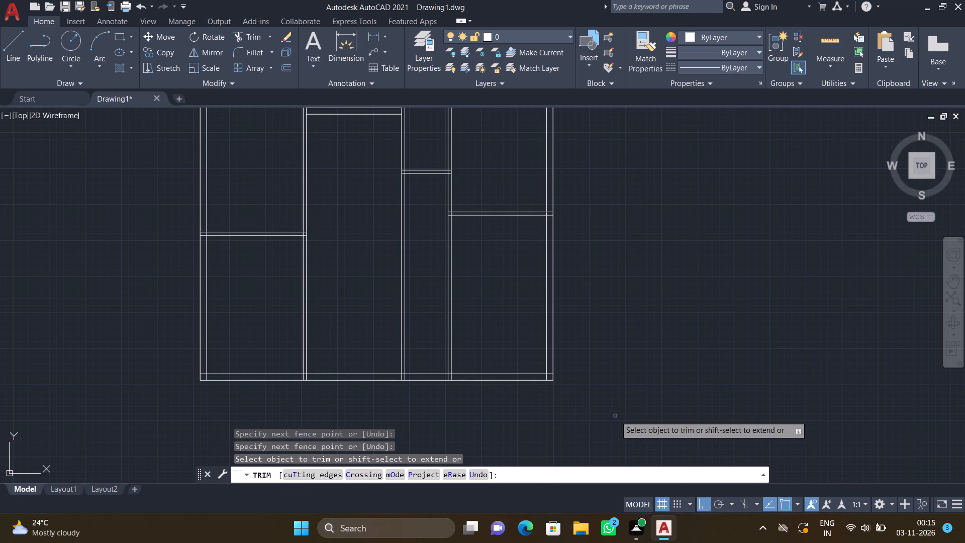
key("Return")
Offset the inner line of the bottom wall 9' upward.
scroll(512, 344, "down", 2)
scroll(373, 342, "up", 2)
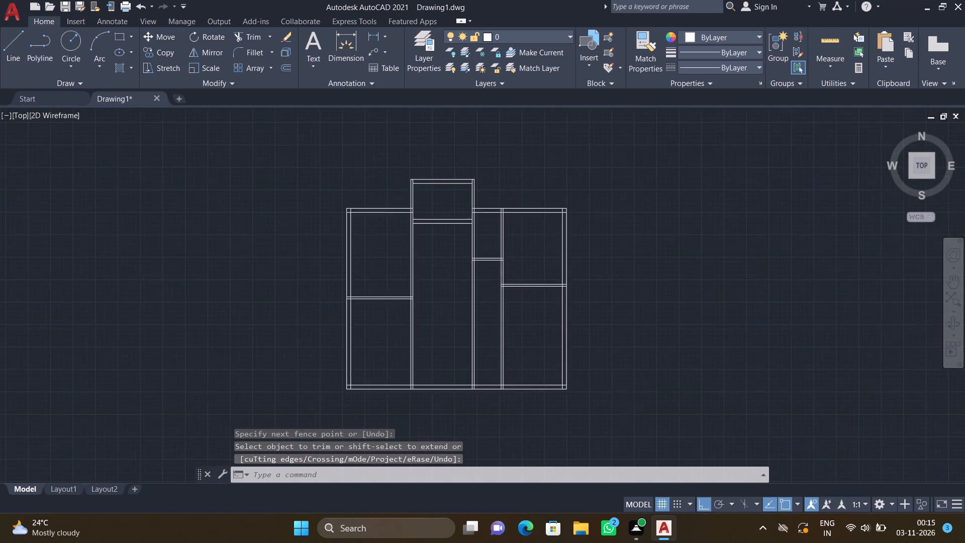
scroll(373, 342, "up", 1)
key("o")
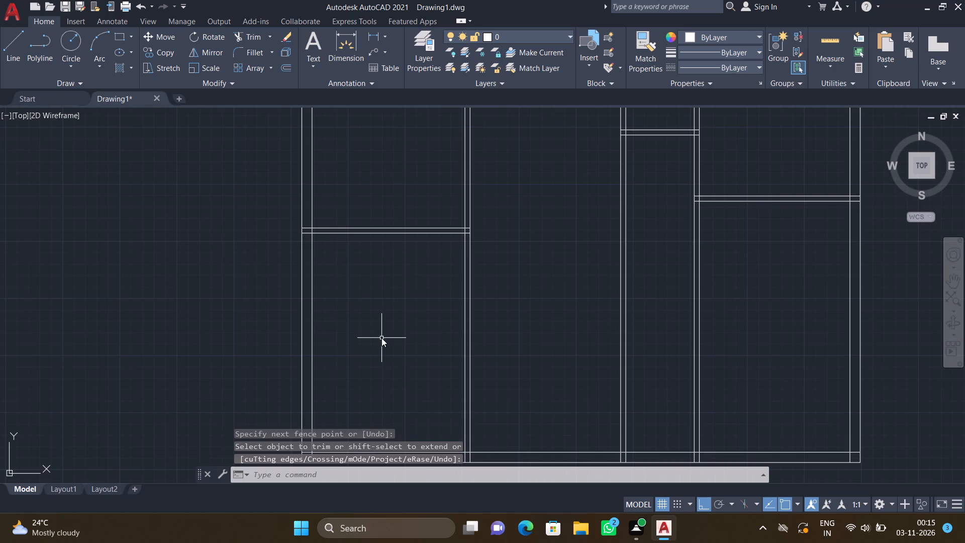
key("Return")
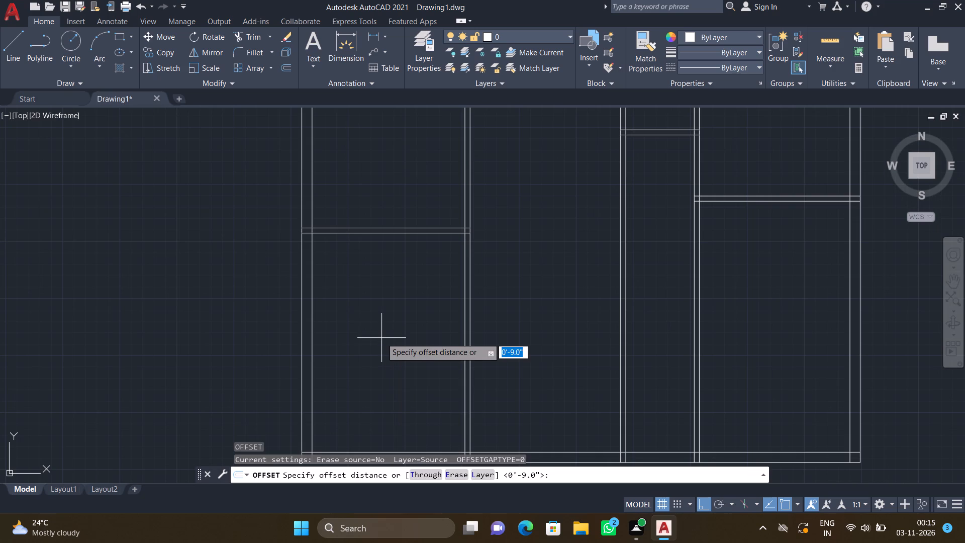
type("9'")
key("Return")
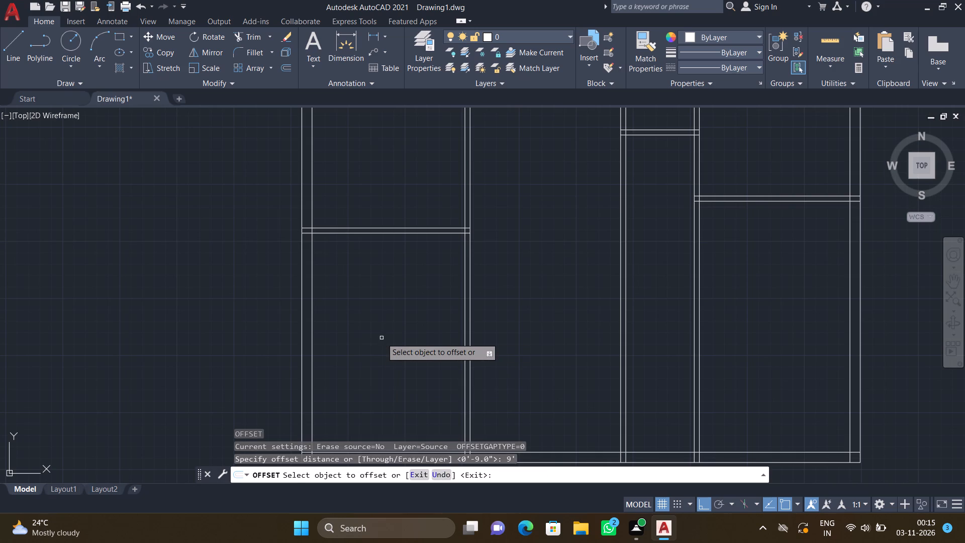
scroll(502, 427, "down", 2)
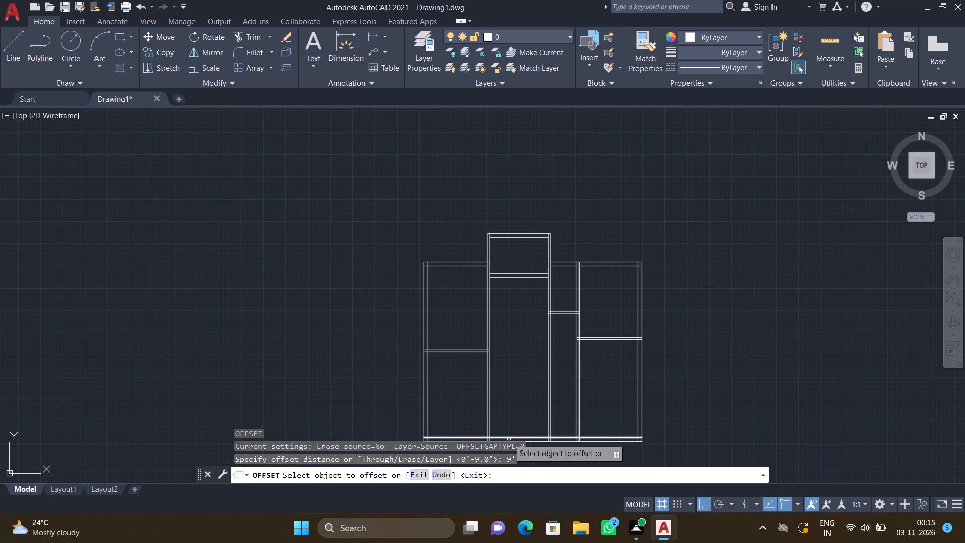
scroll(512, 437, "up", 1)
left_click(517, 437)
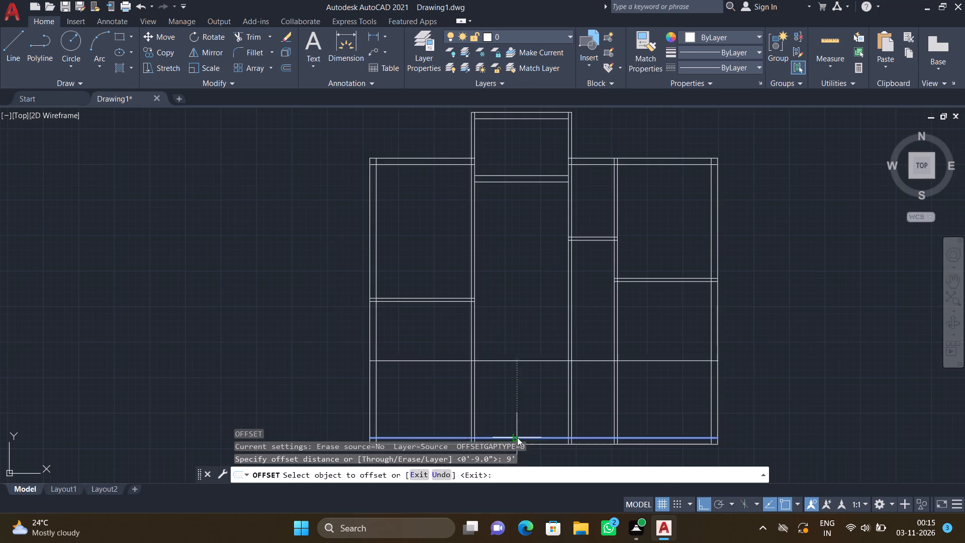
left_click(517, 351)
key("Return")
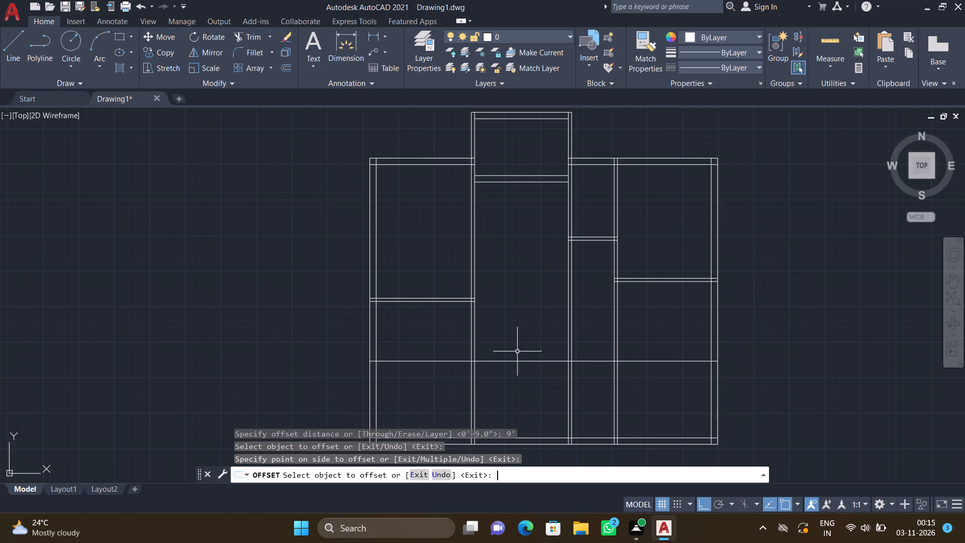
Trim the new horizontal line out of the first, third and fourth columns and their walls, keeping the part across the second room.
type("TR")
key("Return")
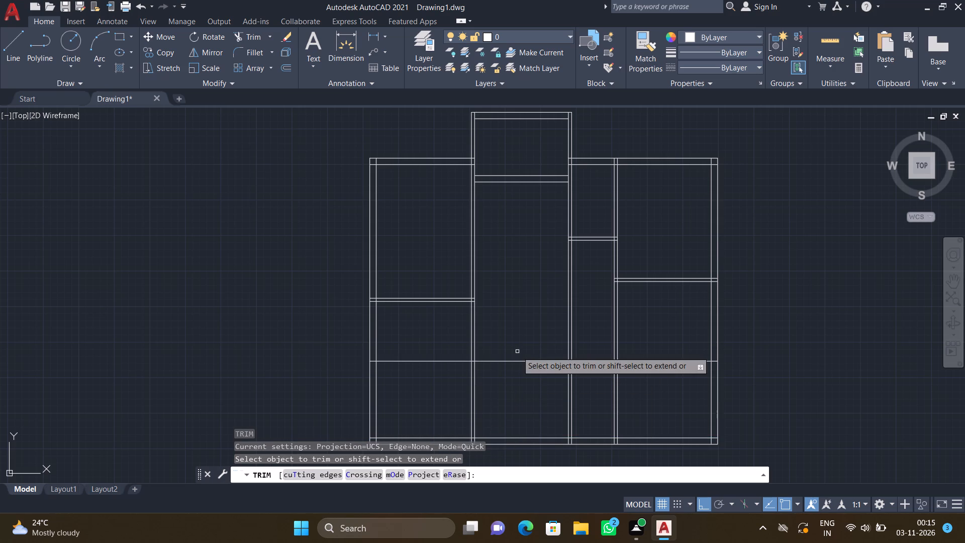
left_click(440, 361)
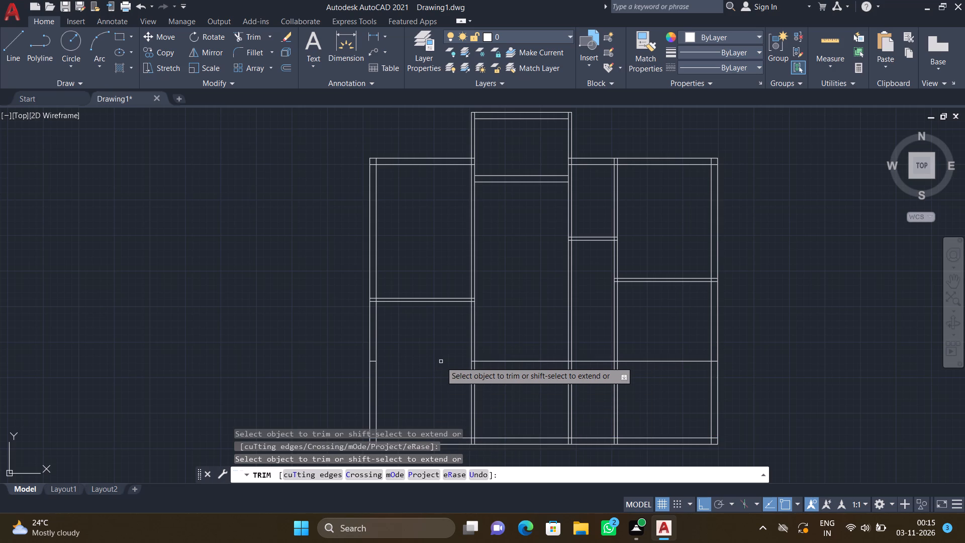
scroll(366, 368, "up", 2)
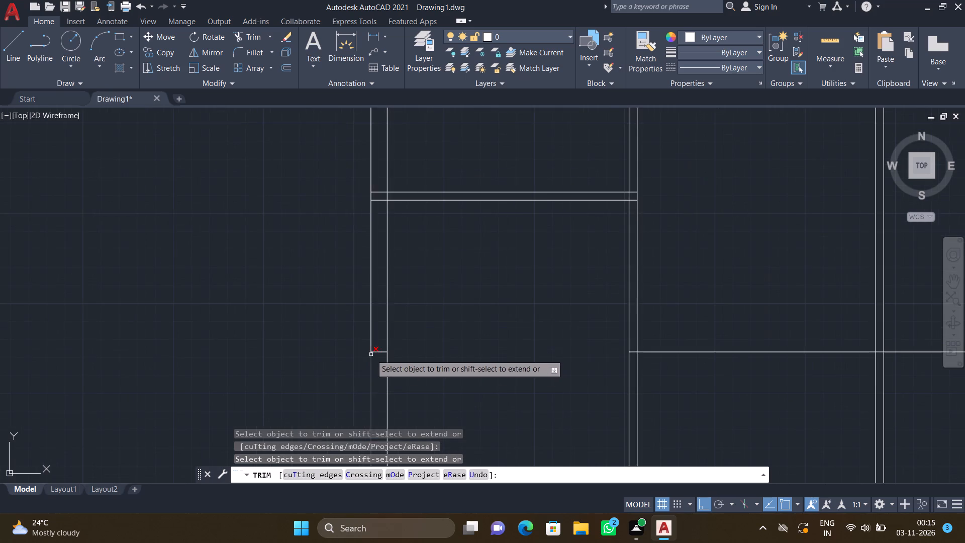
left_click(376, 352)
scroll(447, 370, "down", 3)
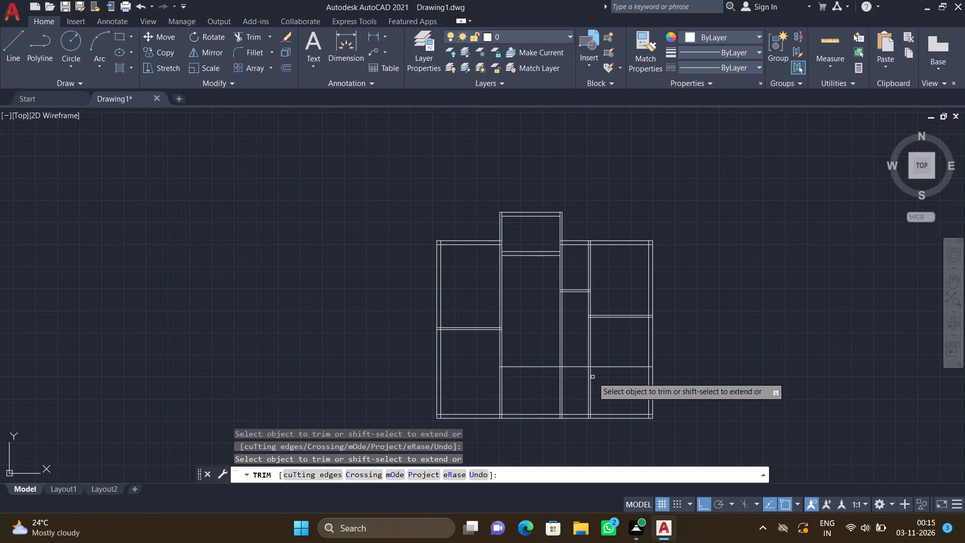
scroll(591, 379, "up", 2)
left_click_drag(527, 343, 533, 359)
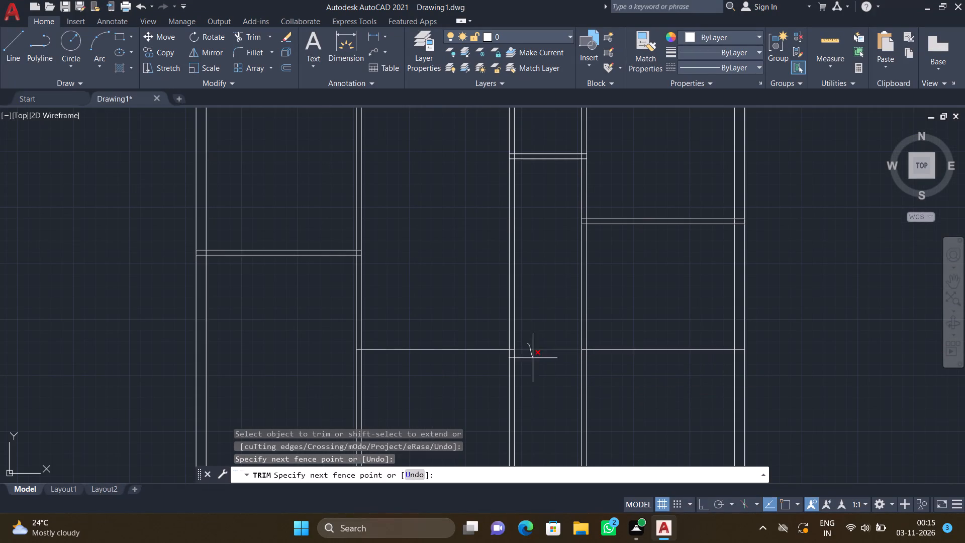
left_click_drag(533, 359, 534, 365)
left_click_drag(623, 334, 633, 374)
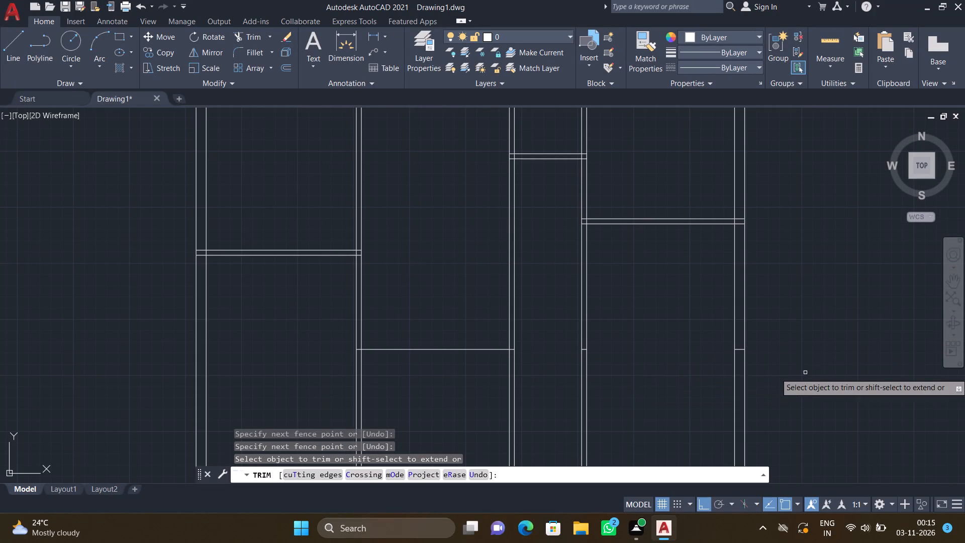
scroll(735, 357, "up", 3)
left_click(735, 327)
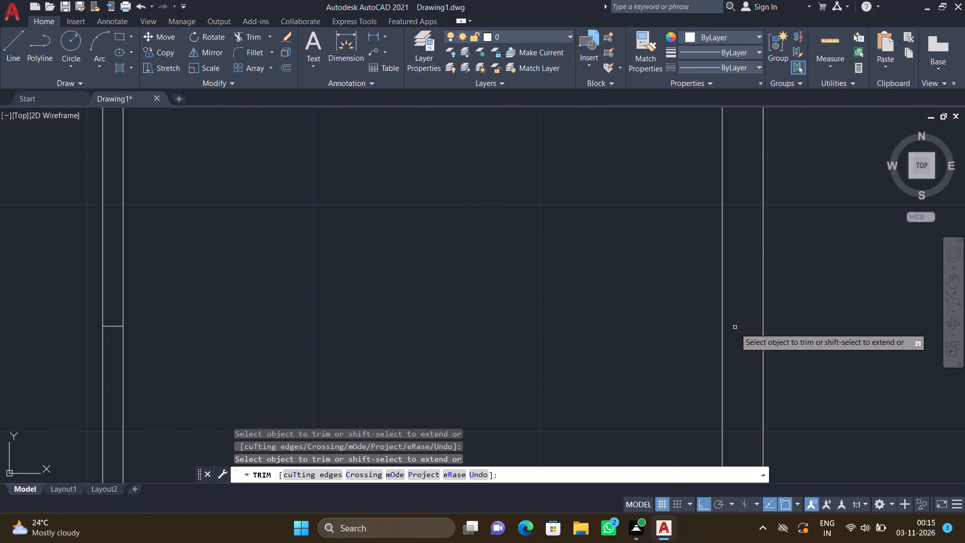
scroll(328, 394, "down", 3)
scroll(265, 380, "up", 2)
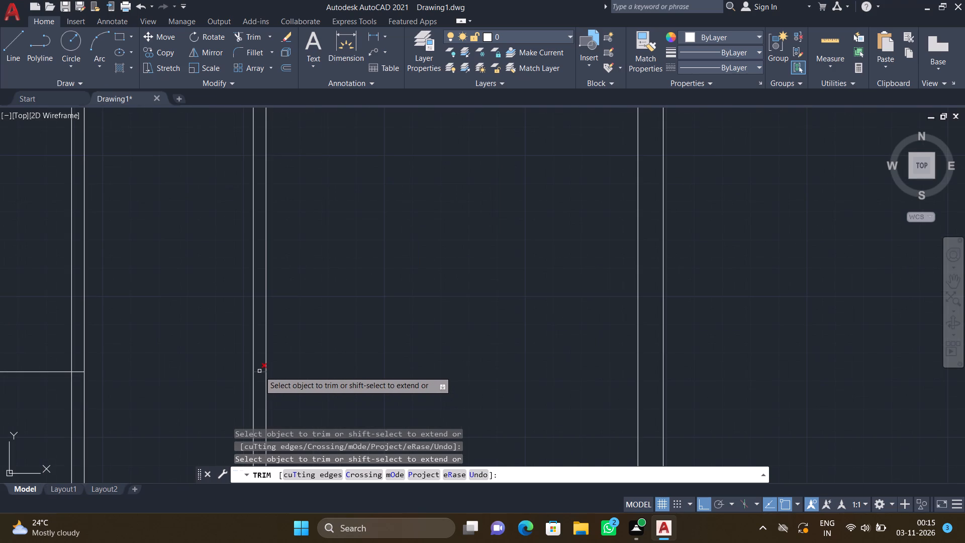
left_click(259, 371)
key("Return")
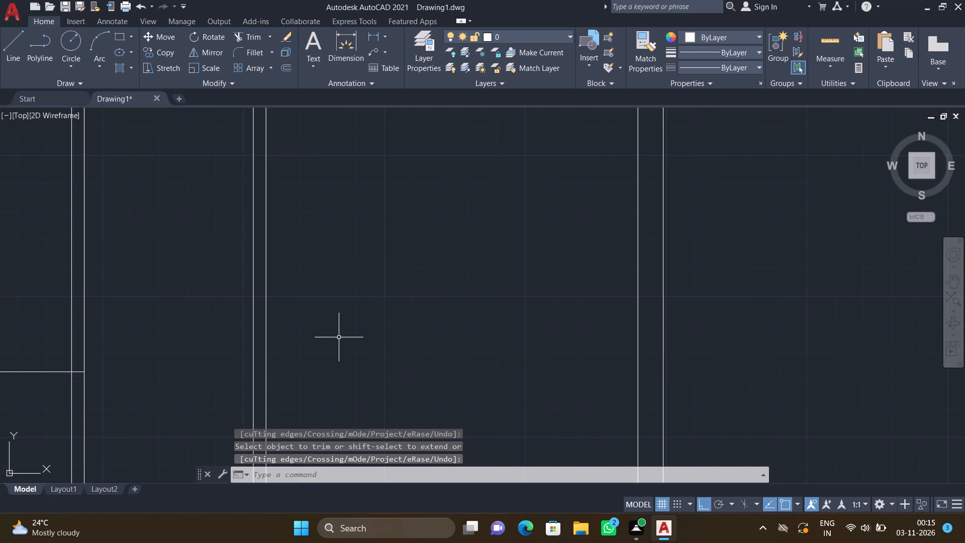
Offset the trimmed horizontal line in the second room 4.5" upward to form a partition.
scroll(325, 344, "down", 3)
key("o")
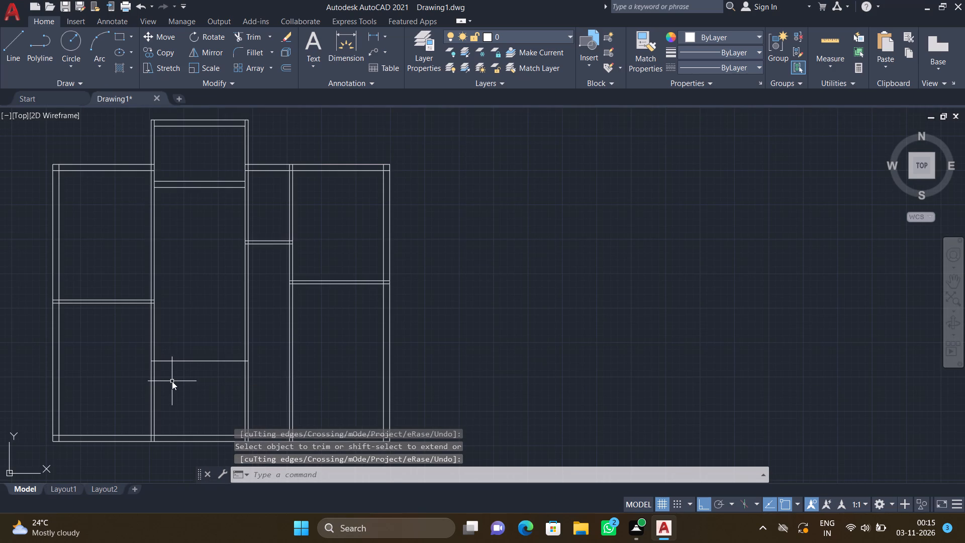
key("Return")
type("4.5\"")
key("Return")
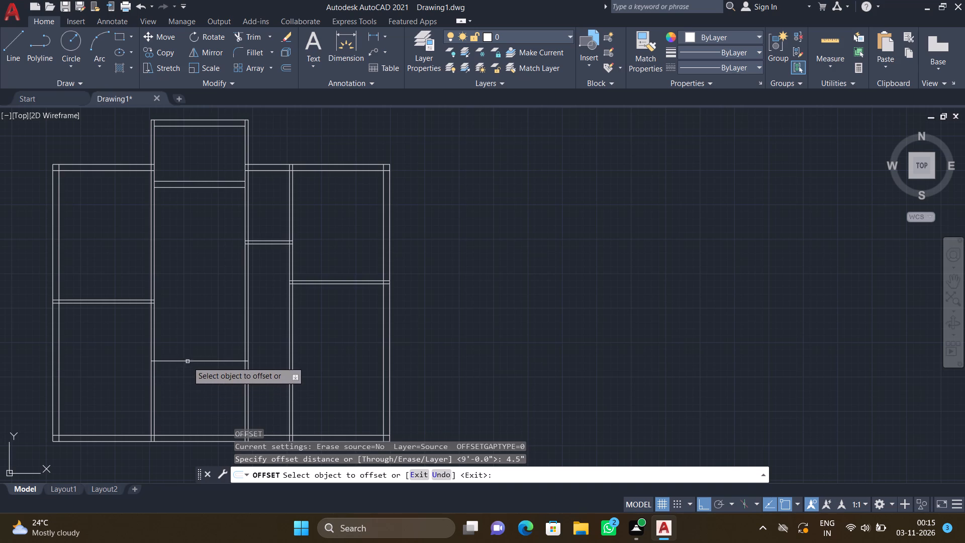
left_click(187, 361)
left_click(187, 341)
key("Return")
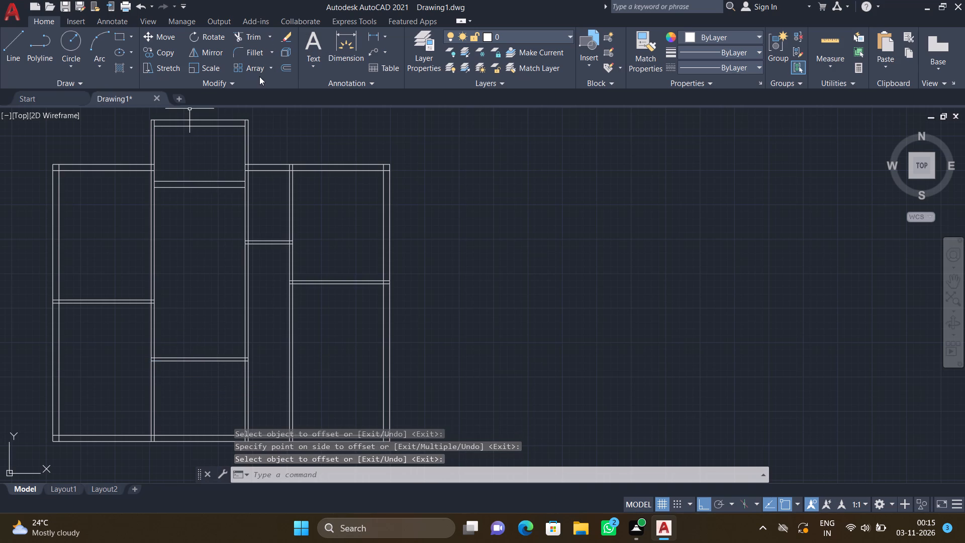
Check the clear height between the bottom wall and the second room's new partition with a temporary linear dimension.
left_click(384, 32)
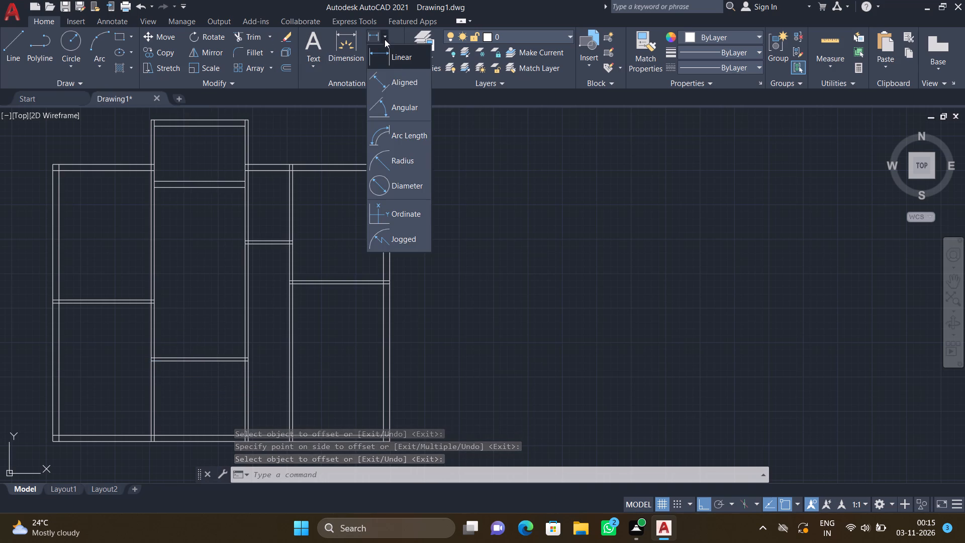
left_click(399, 58)
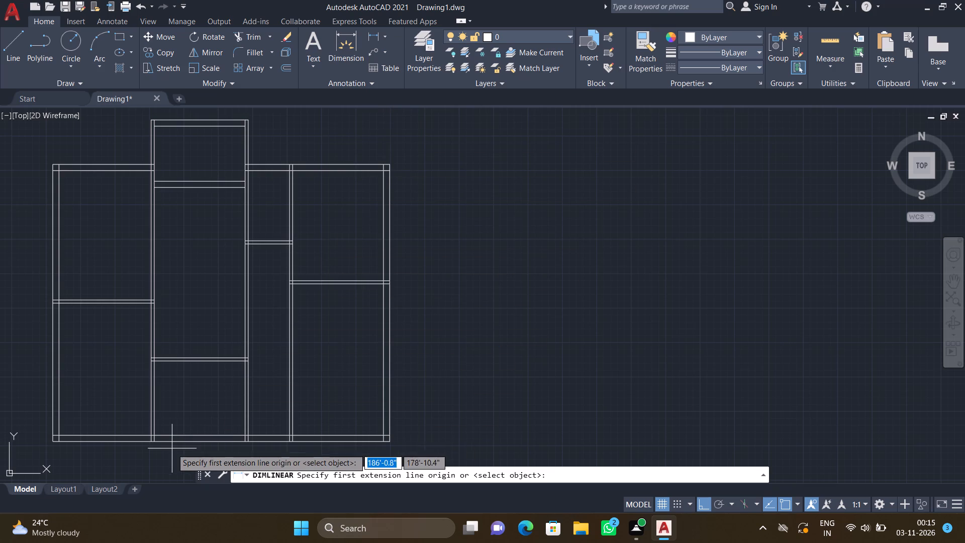
scroll(175, 448, "up", 2)
left_click(198, 417)
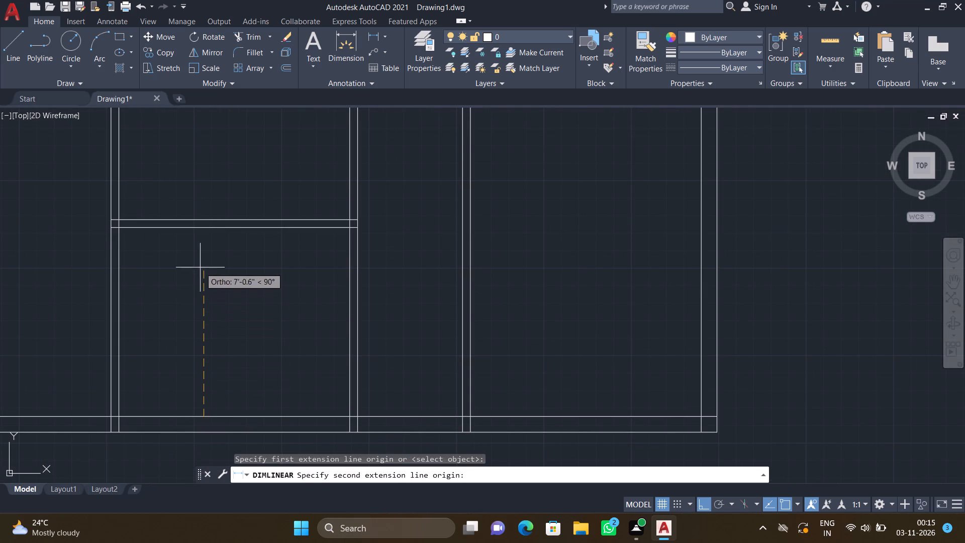
left_click(207, 227)
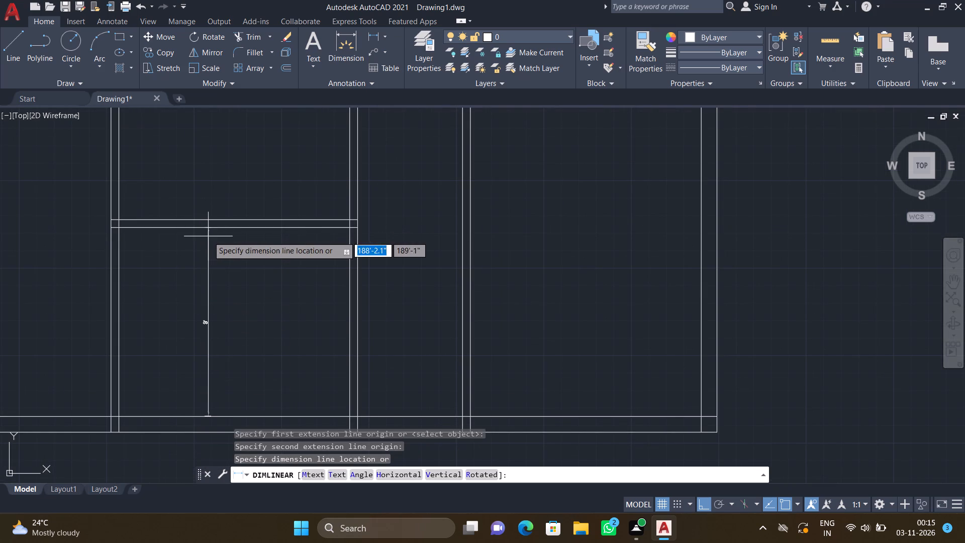
scroll(215, 322, "up", 4)
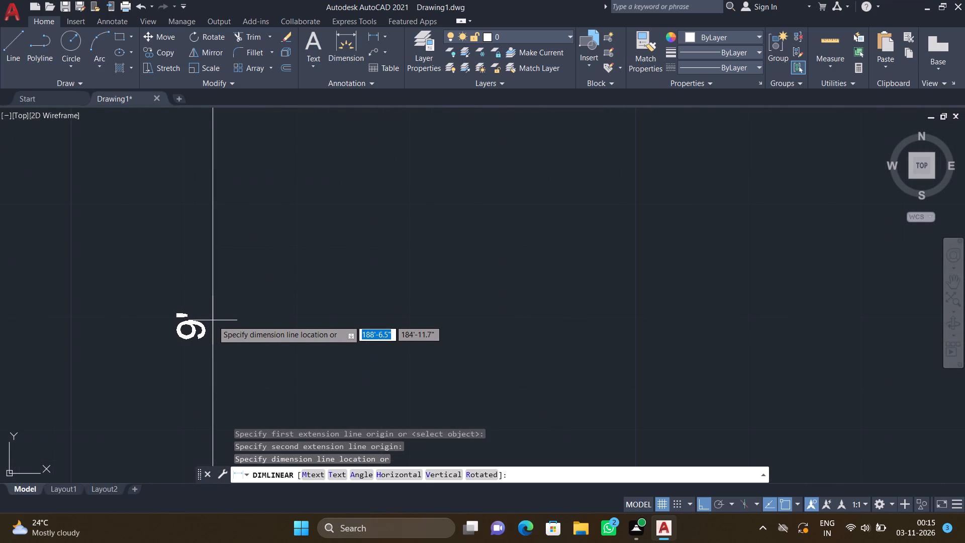
key("Escape")
scroll(194, 373, "down", 5)
scroll(311, 358, "down", 1)
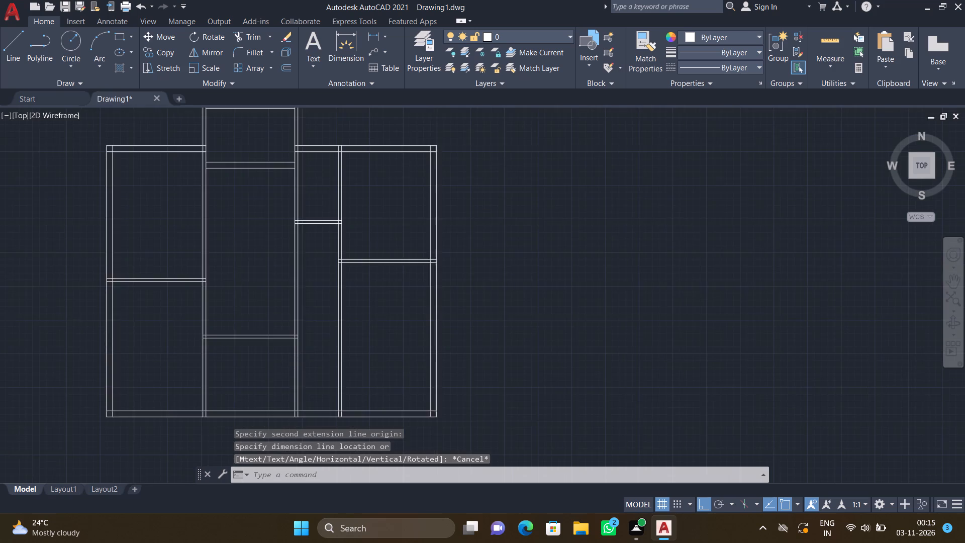
Offset the inner line of the bottom wall 12' upward.
scroll(311, 358, "down", 1)
key("o")
key("Return")
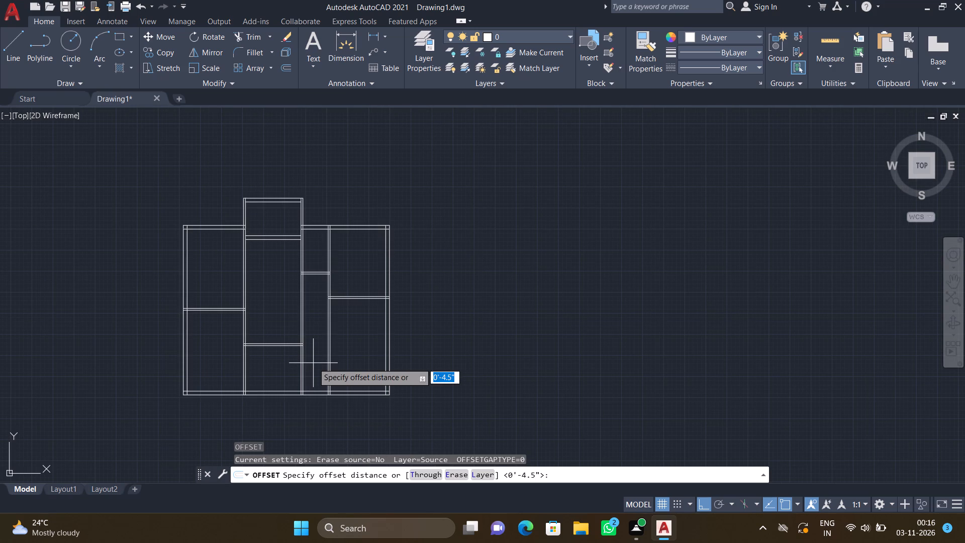
type("12'")
key("Return")
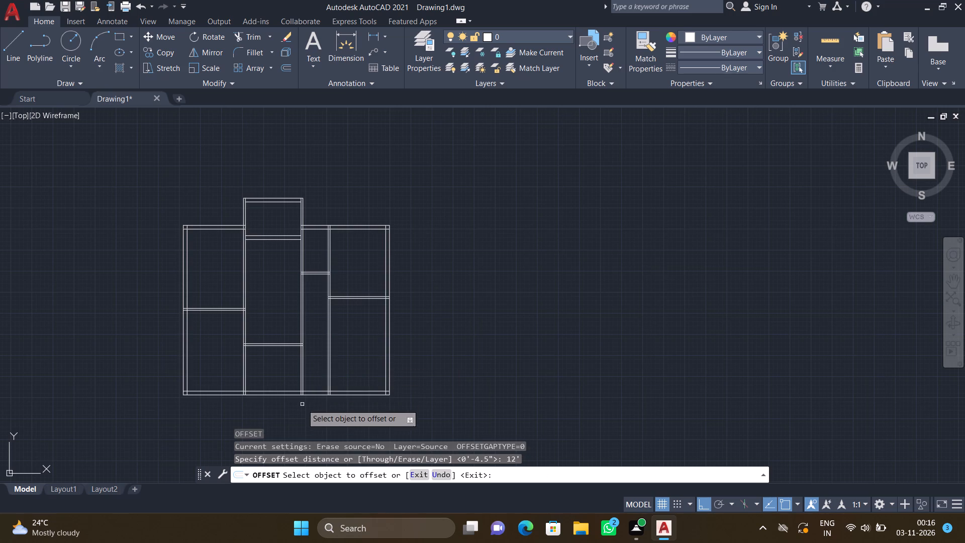
scroll(317, 392, "up", 3)
left_click(315, 390)
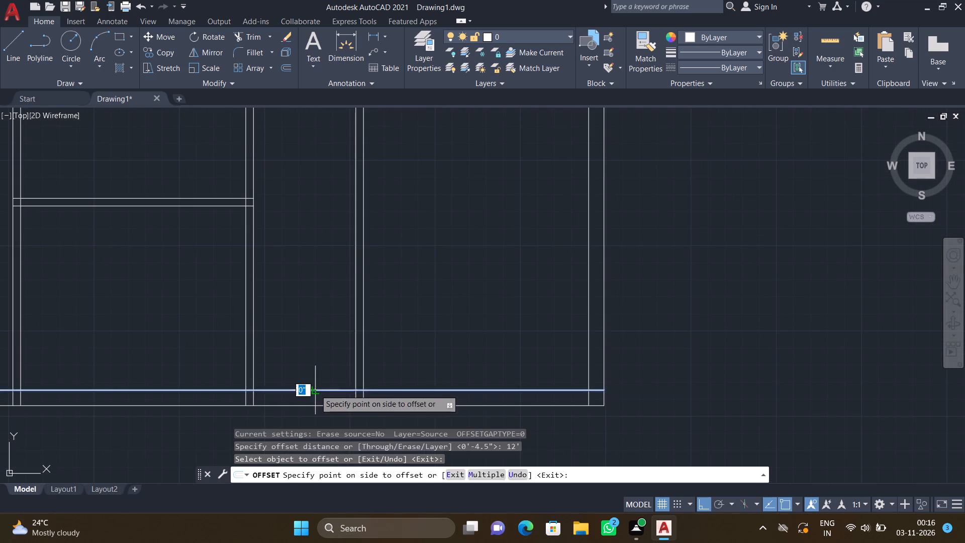
left_click(317, 243)
key("Return")
Trim the new horizontal line out of the first, second and fourth columns and their walls, keeping the part across the third column.
type("TR")
key("Return")
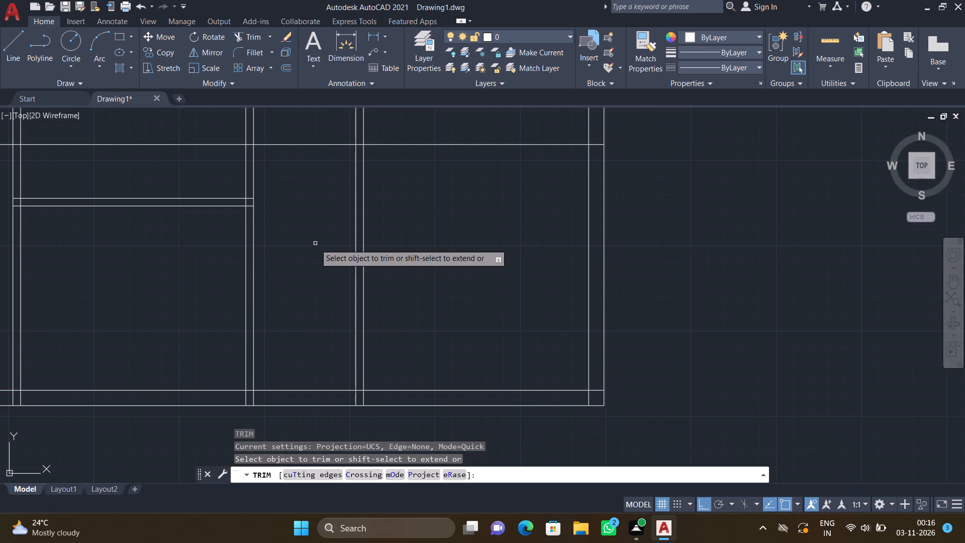
scroll(284, 232, "down", 3)
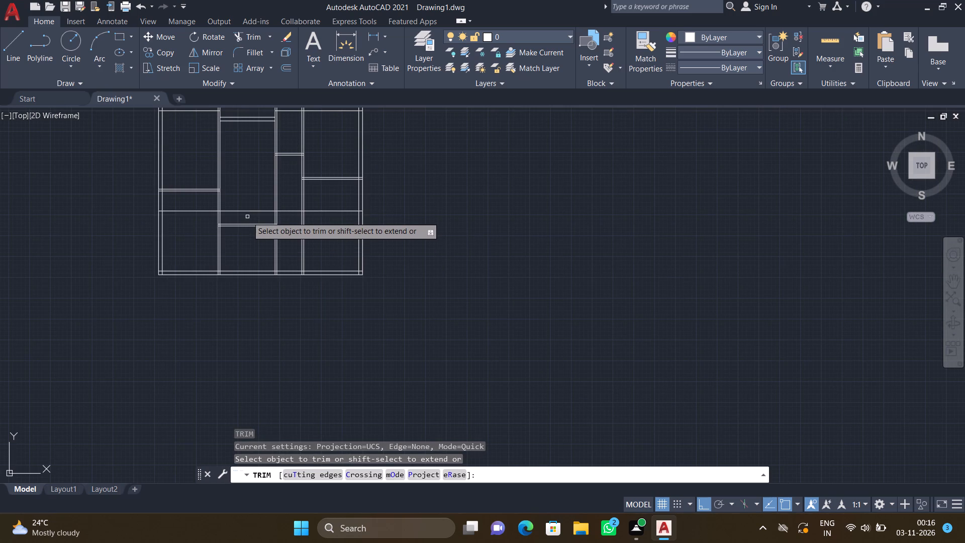
scroll(249, 218, "up", 2)
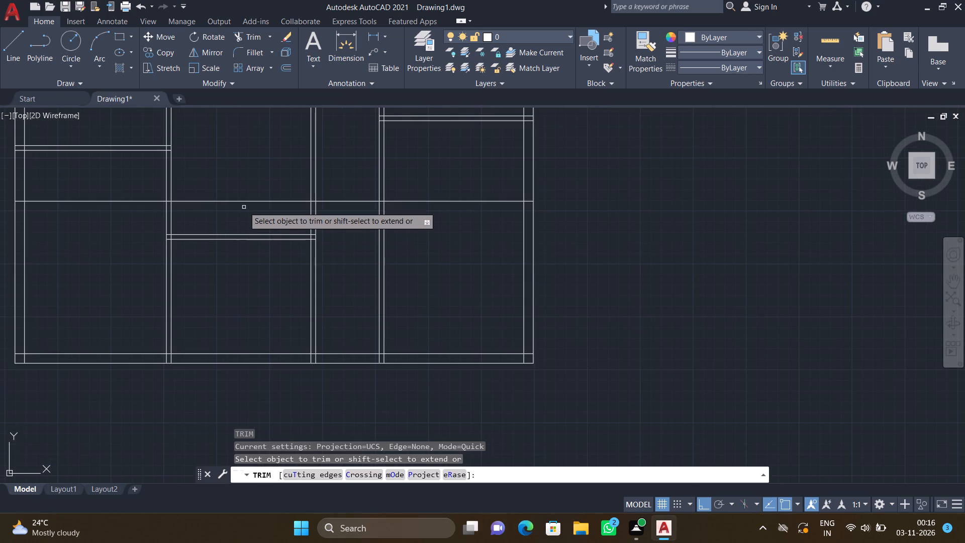
left_click(244, 201)
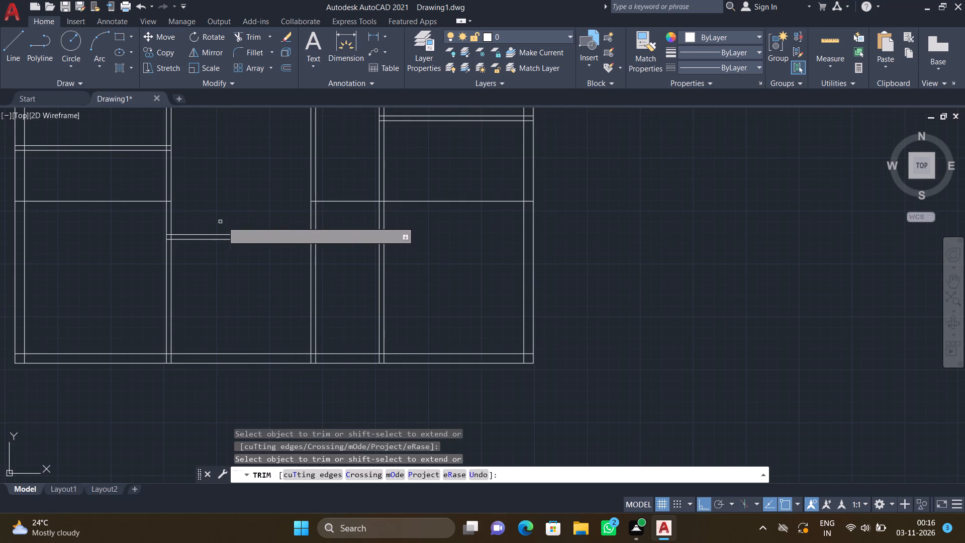
left_click(409, 202)
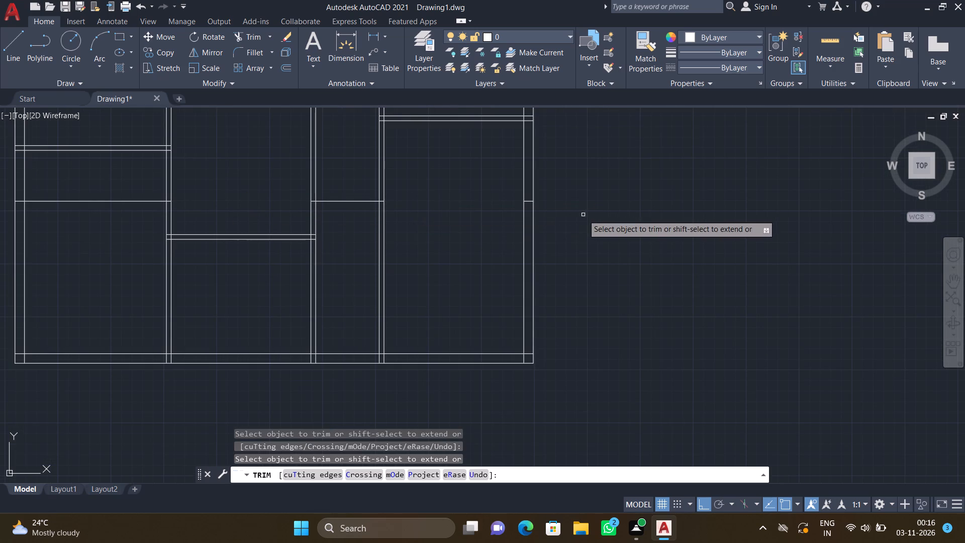
scroll(533, 207, "up", 2)
left_click(525, 194)
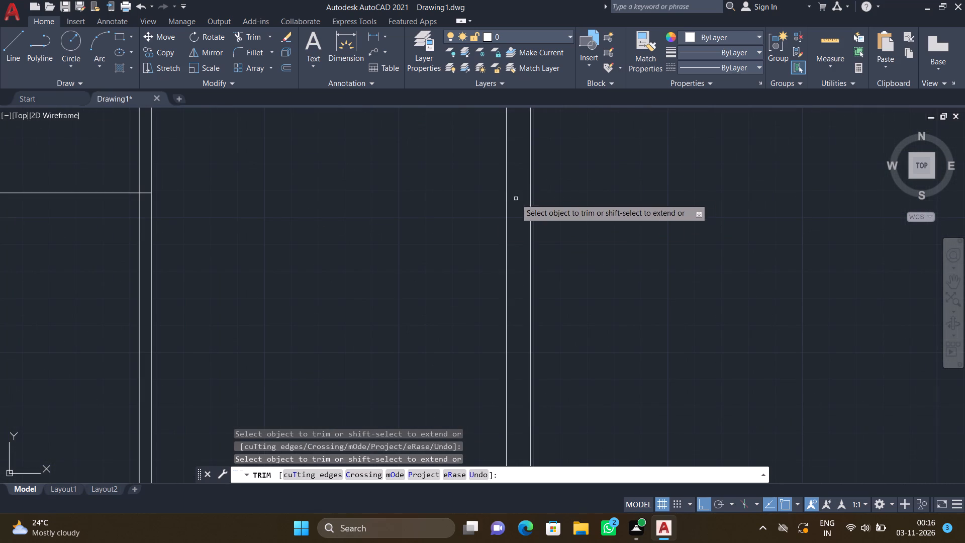
scroll(449, 238, "down", 4)
scroll(267, 242, "up", 2)
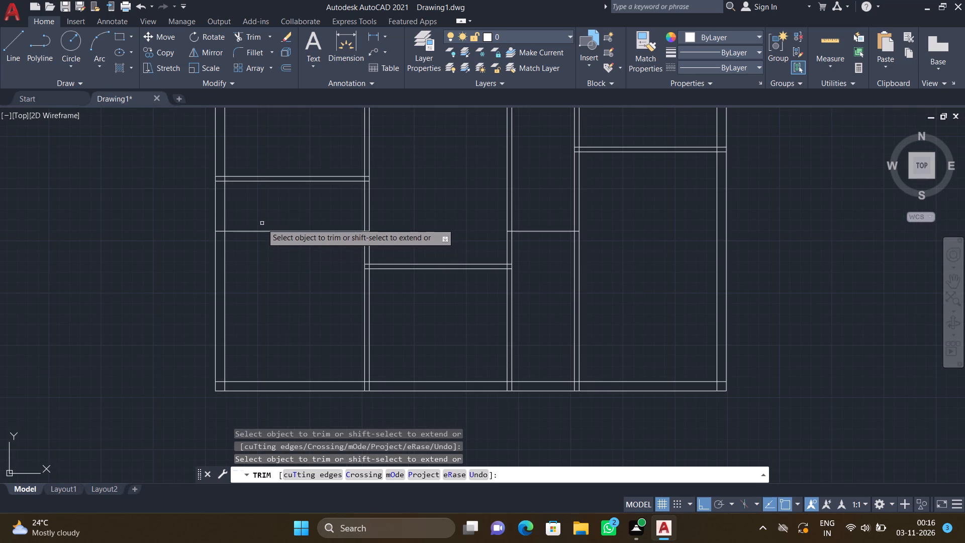
left_click_drag(262, 223, 269, 245)
scroll(220, 237, "up", 2)
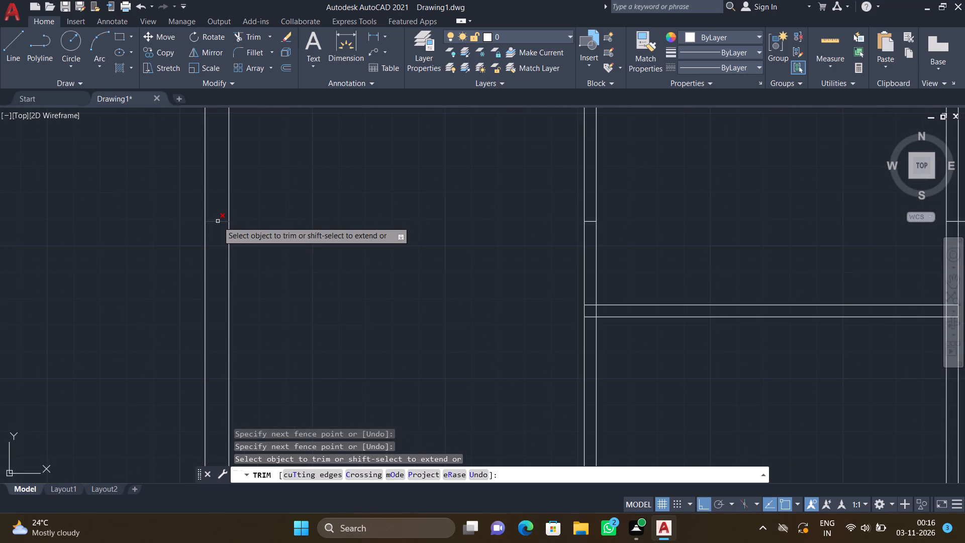
left_click(218, 221)
scroll(428, 244, "down", 2)
scroll(491, 244, "up", 3)
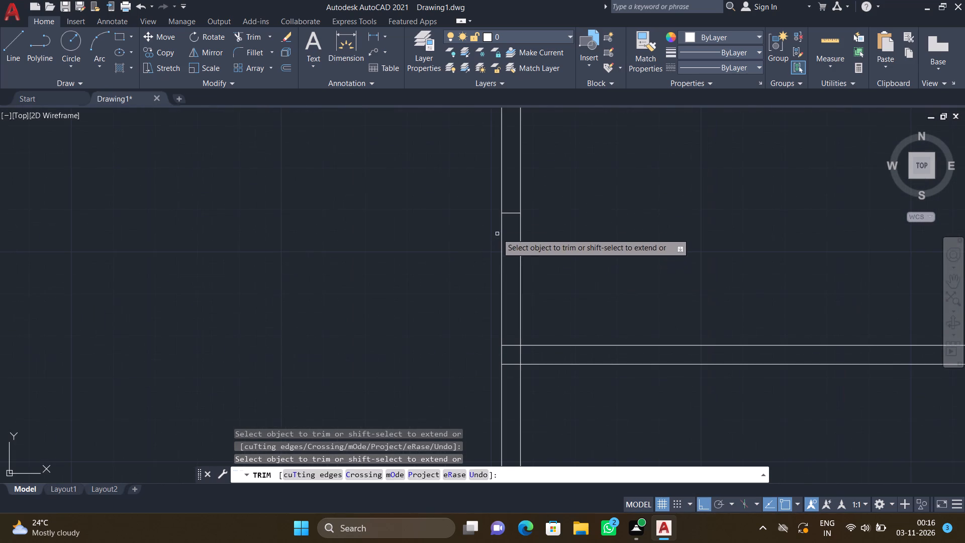
left_click(509, 214)
key("Return")
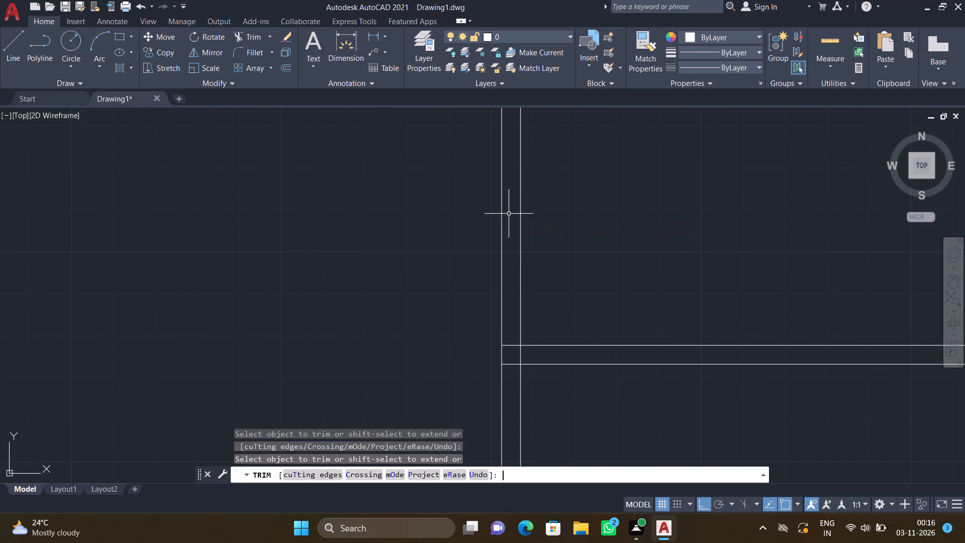
Offset the trimmed horizontal line in the third column 4.5" upward to form a partition.
scroll(509, 214, "down", 4)
scroll(631, 213, "up", 3)
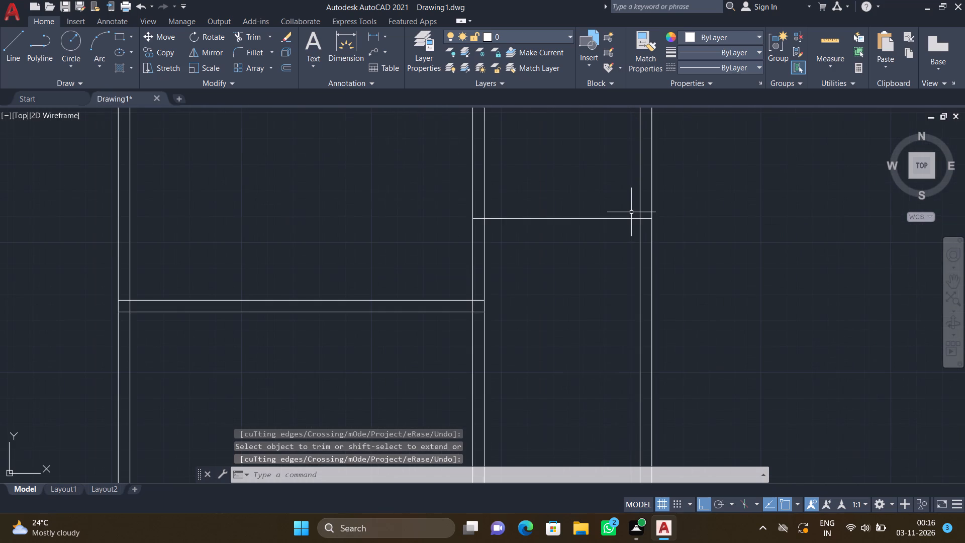
key("o")
key("Return")
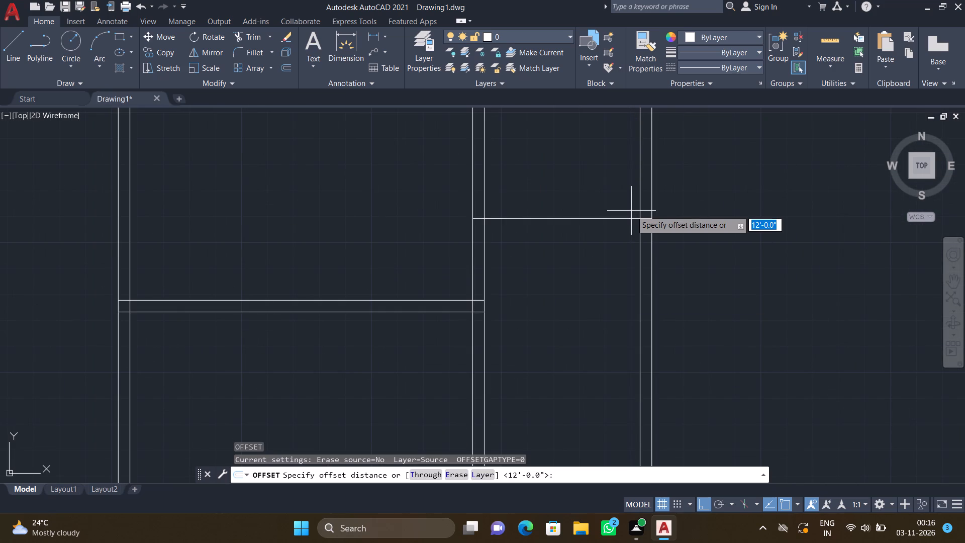
type("4.5\"")
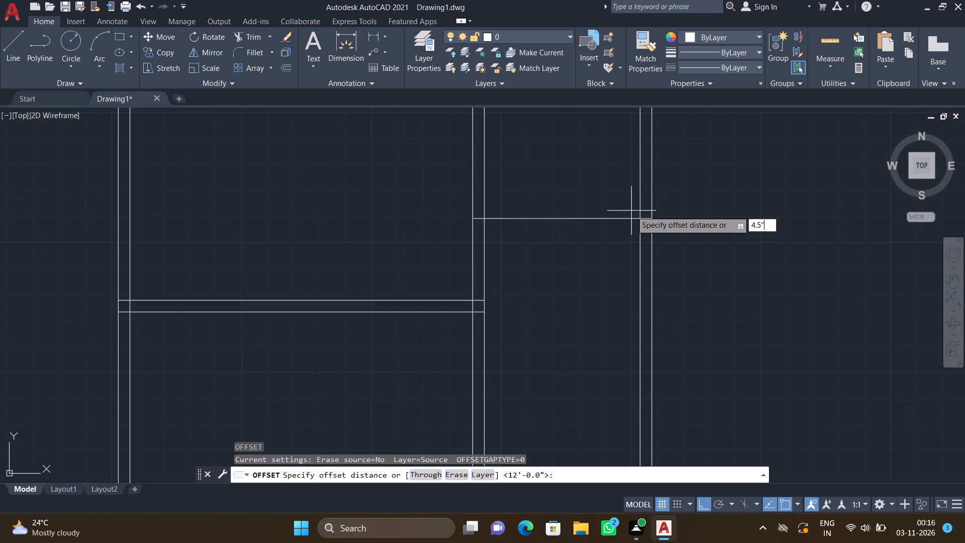
key("Return")
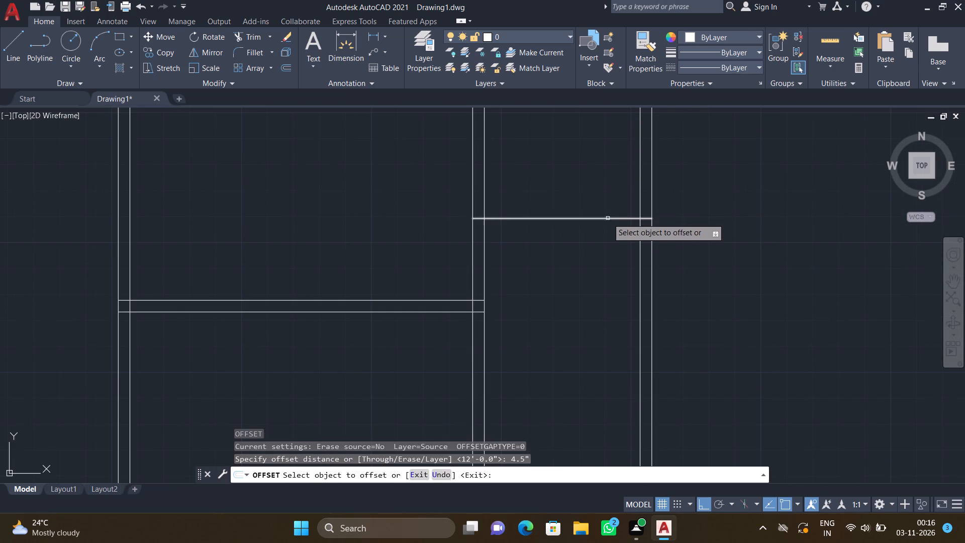
left_click(608, 219)
left_click(603, 168)
key("Return")
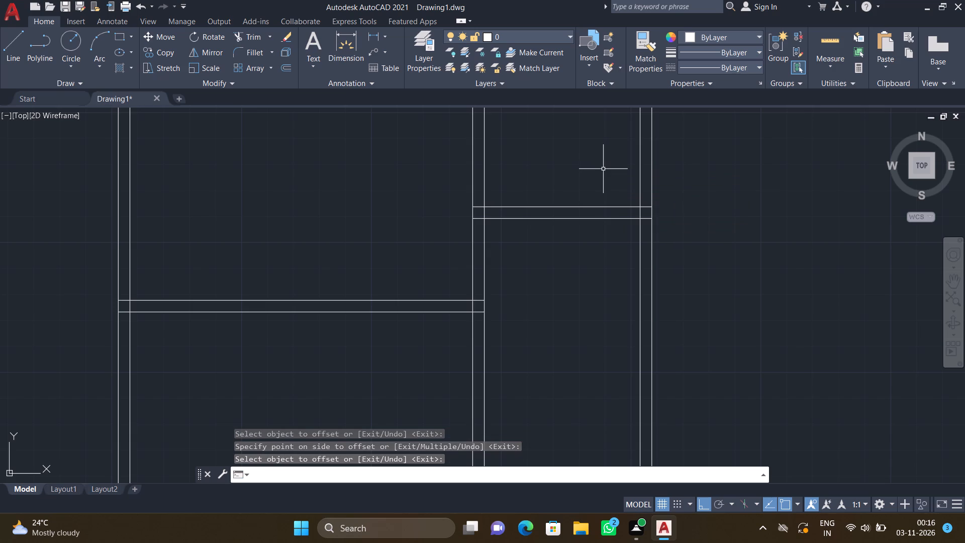
Offset the fourth-column face of the partition between the third and fourth columns 5' into the fourth column.
scroll(636, 265, "down", 1)
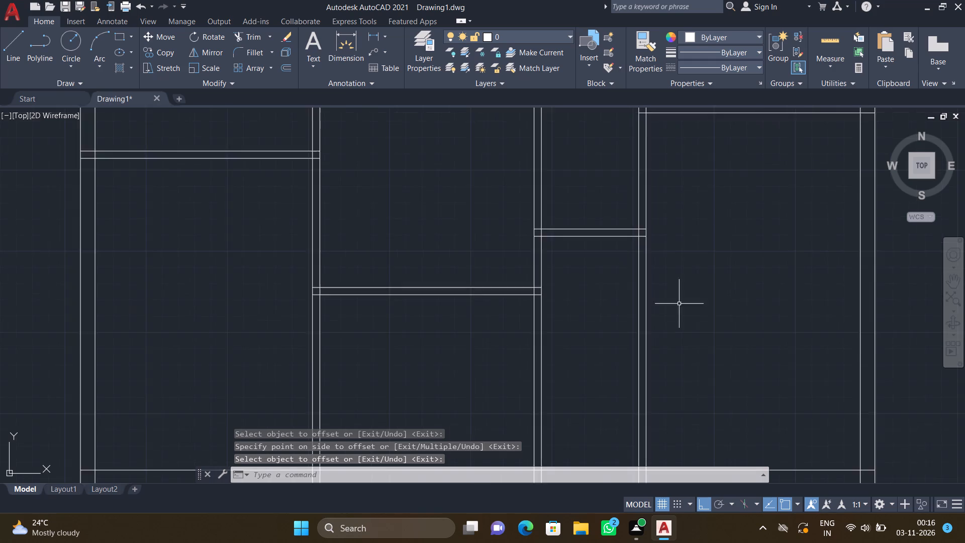
scroll(684, 305, "down", 1)
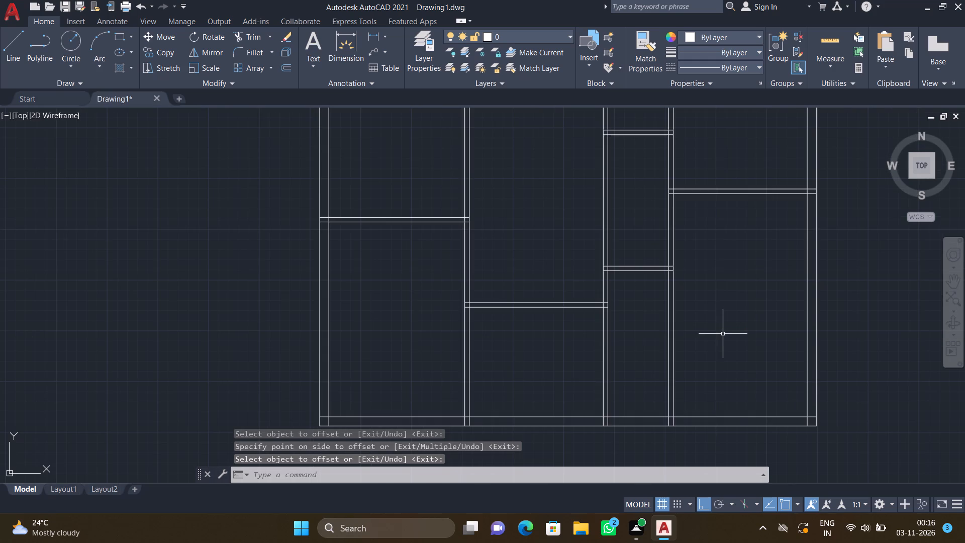
key("o")
key("Return")
type("5'")
key("Return")
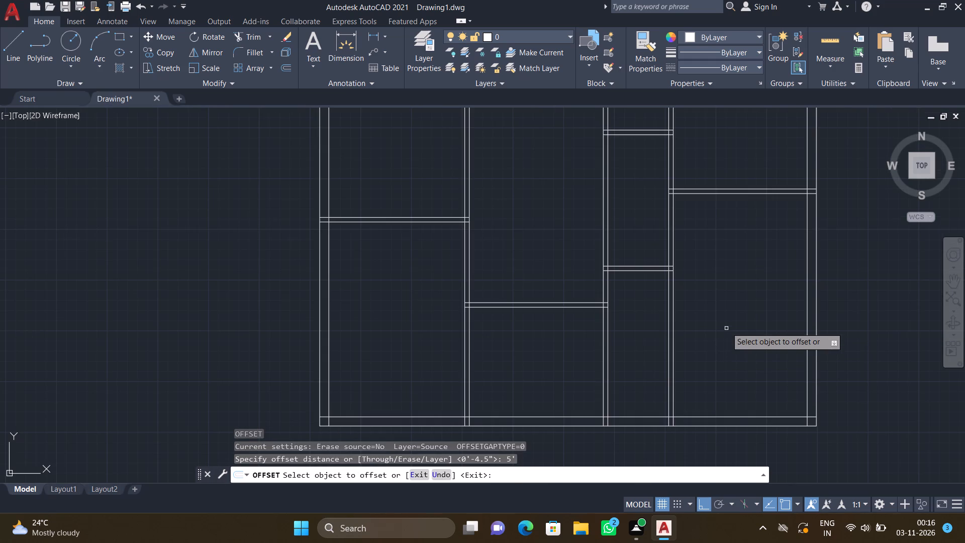
scroll(674, 383, "up", 2)
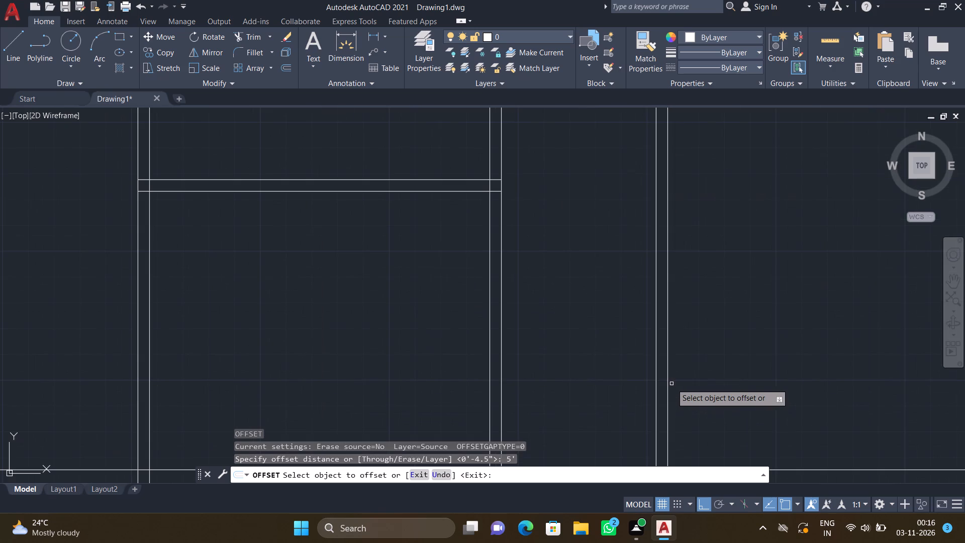
left_click(669, 379)
left_click(841, 392)
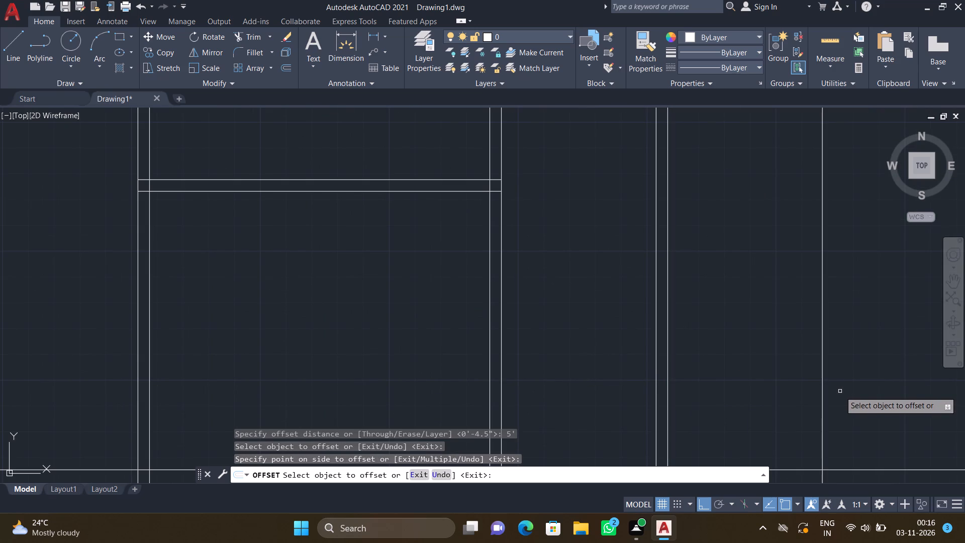
key("Return")
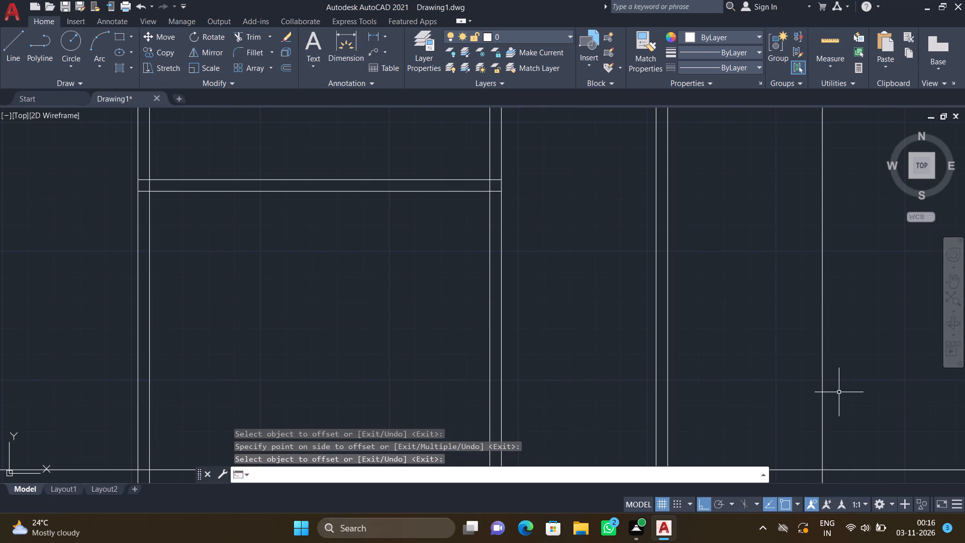
Offset the new vertical line in the fourth column 4.5" toward the outer right wall to form a partition.
key("o")
key("Return")
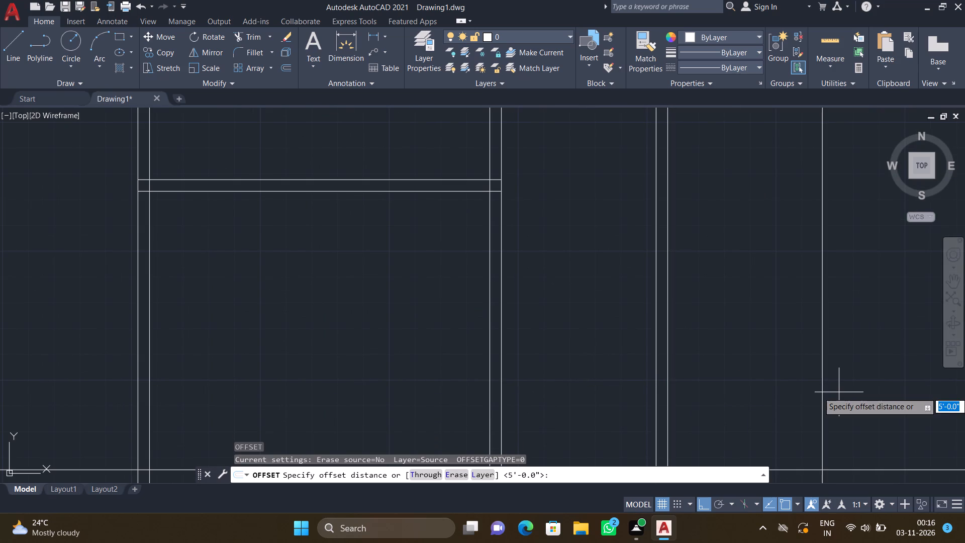
type("4.5")
key("shift+quotedbl")
key("Return")
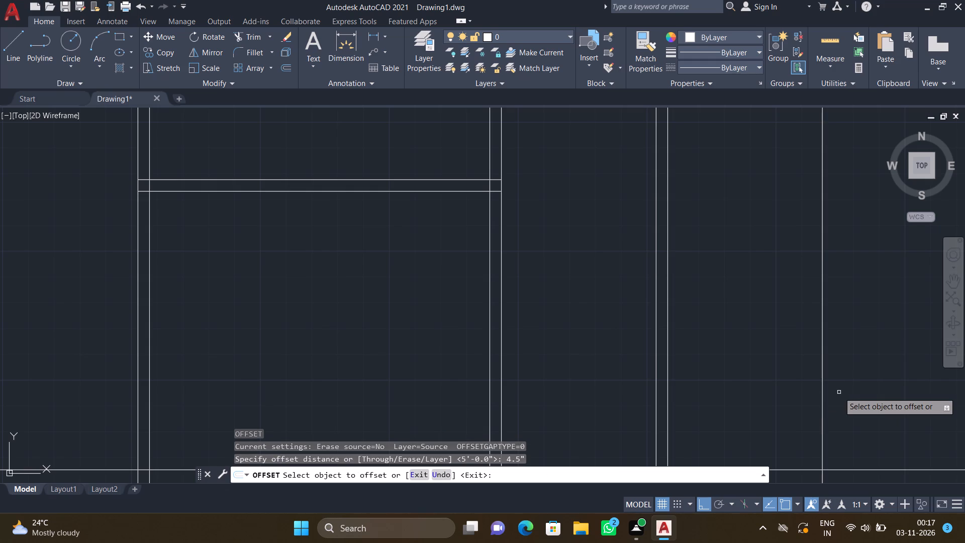
left_click(824, 377)
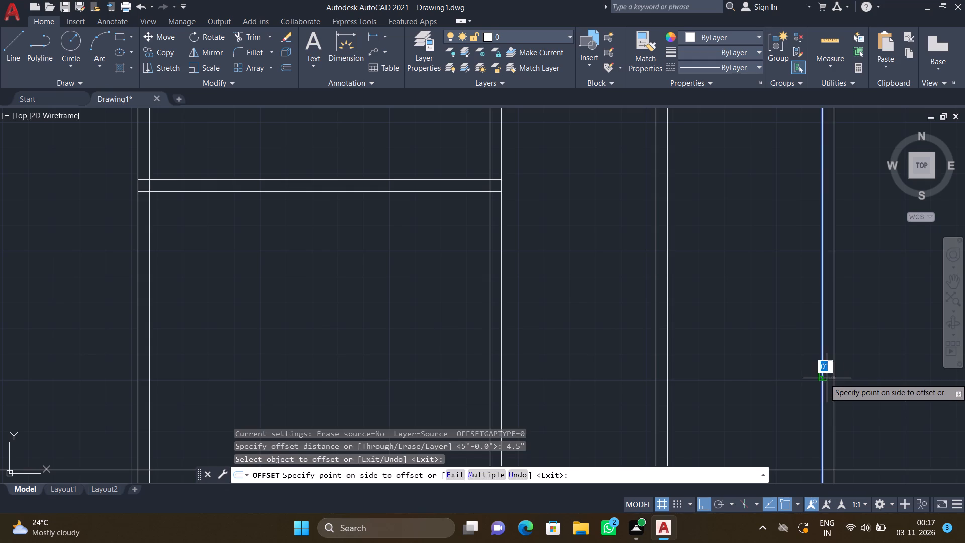
left_click(827, 378)
key("Return")
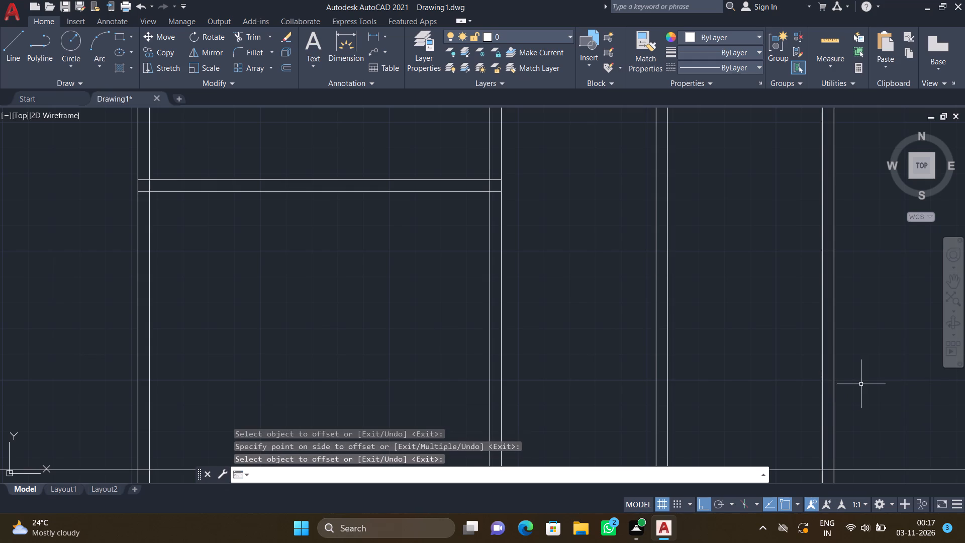
Trim both lines of the new vertical partition above the fourth column's horizontal partition, keeping them only in the lower room.
scroll(845, 379, "down", 4)
scroll(857, 270, "up", 2)
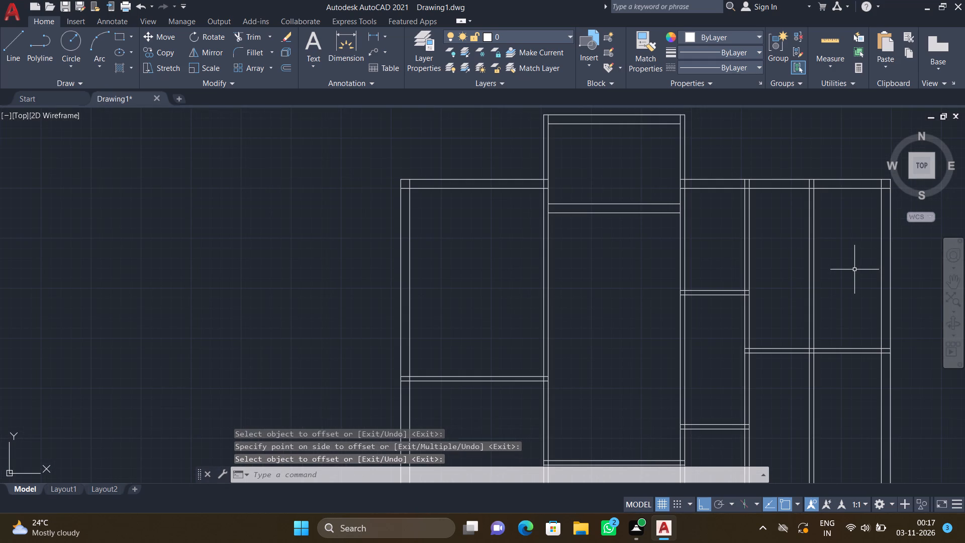
type("TR")
key("Return")
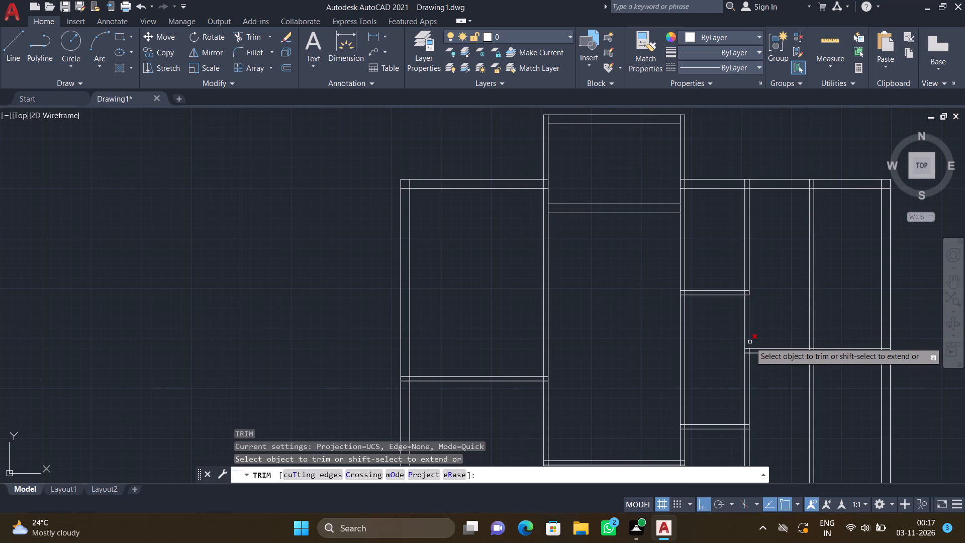
scroll(745, 343, "up", 1)
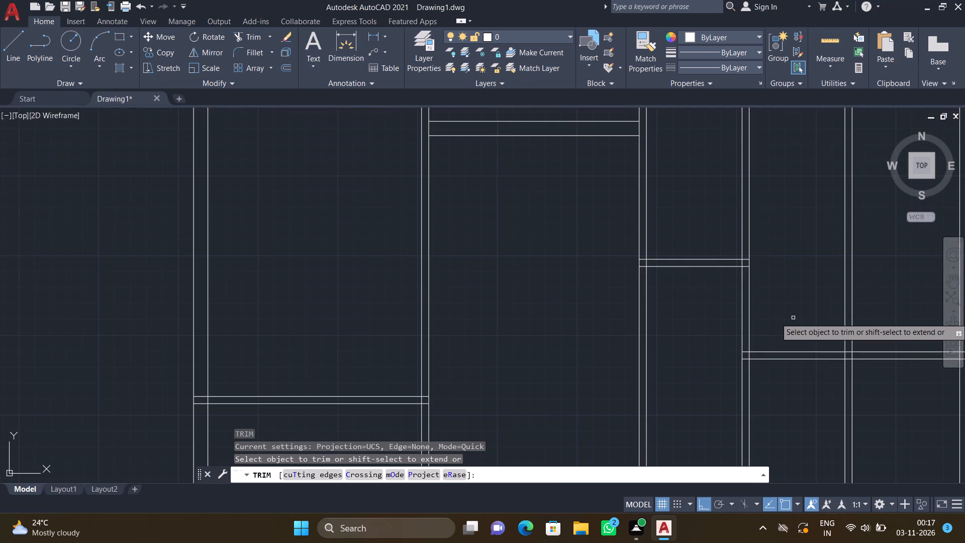
left_click_drag(823, 302, 864, 305)
scroll(839, 295, "down", 3)
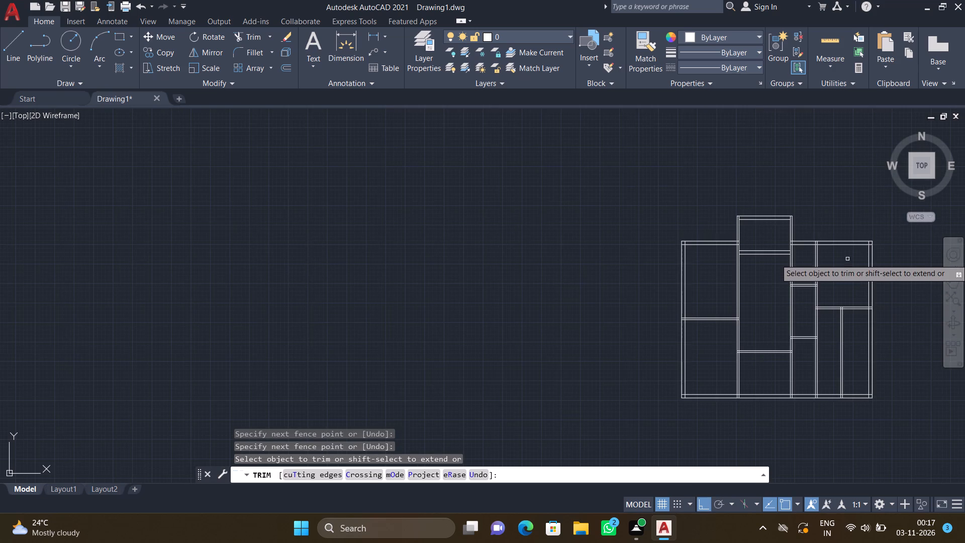
scroll(846, 294, "up", 1)
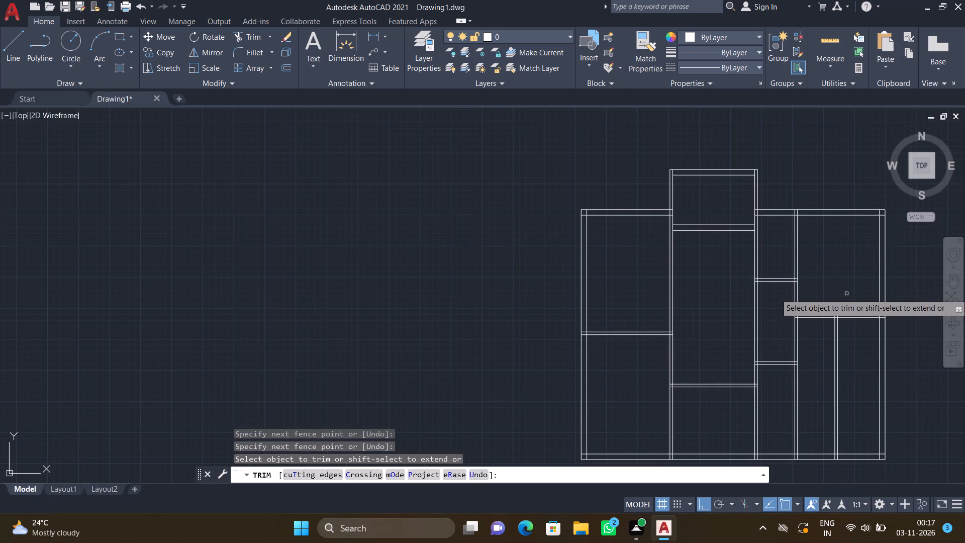
key("Return")
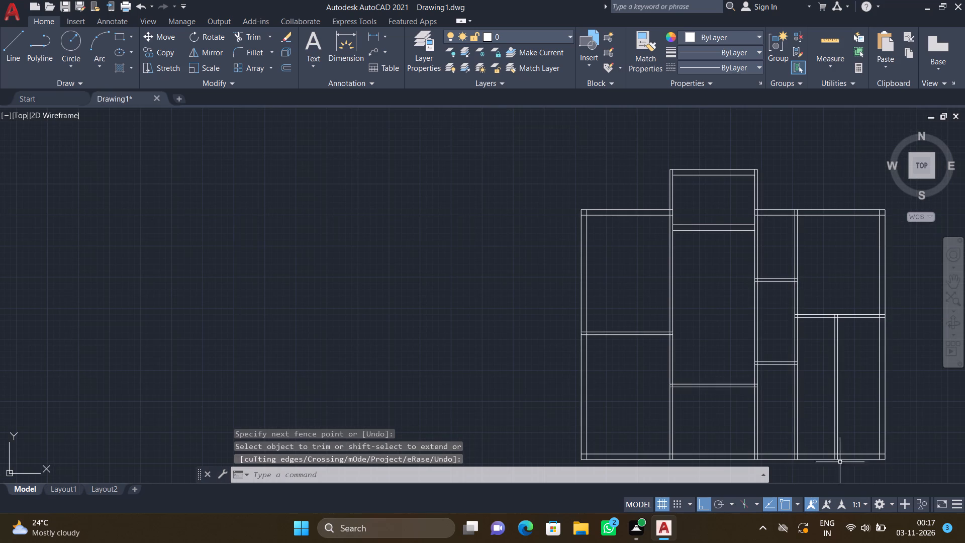
scroll(833, 461, "up", 3)
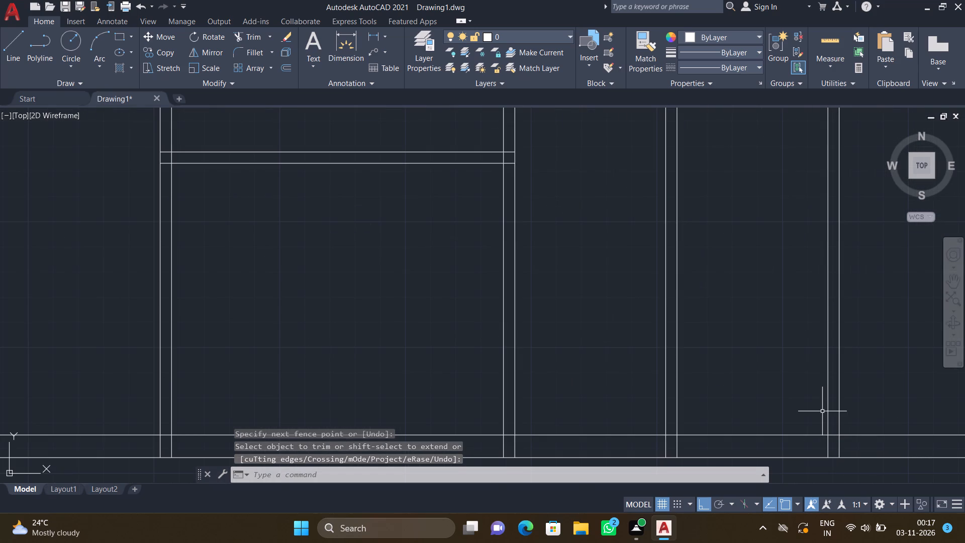
Offset the inner line of the bottom outer wall 9' upward into the rooms.
key("o")
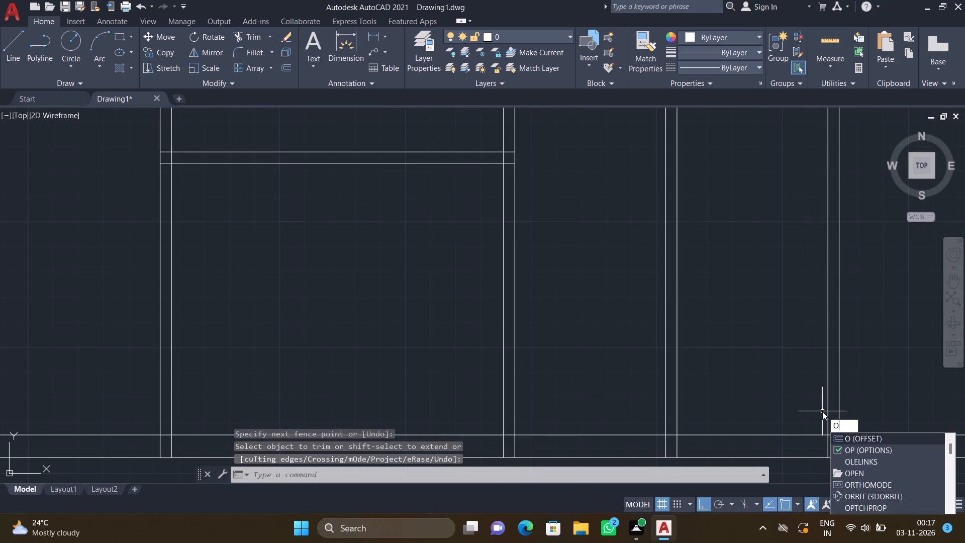
key("Return")
type("9'")
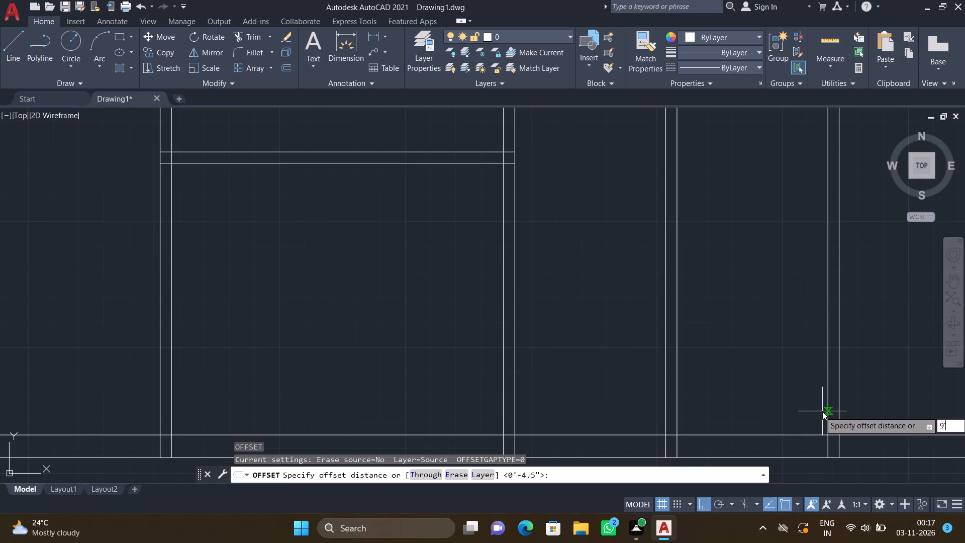
key("Return")
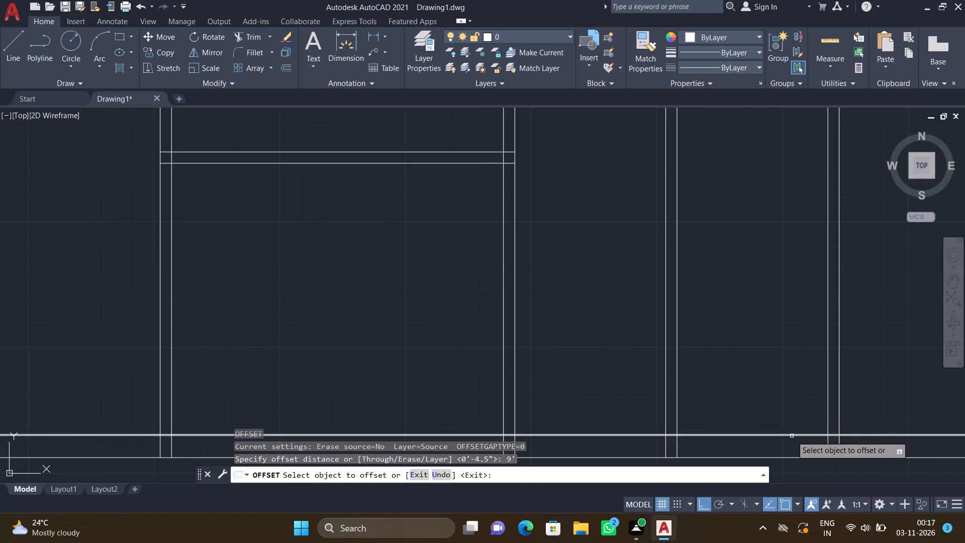
left_click(792, 435)
left_click(784, 350)
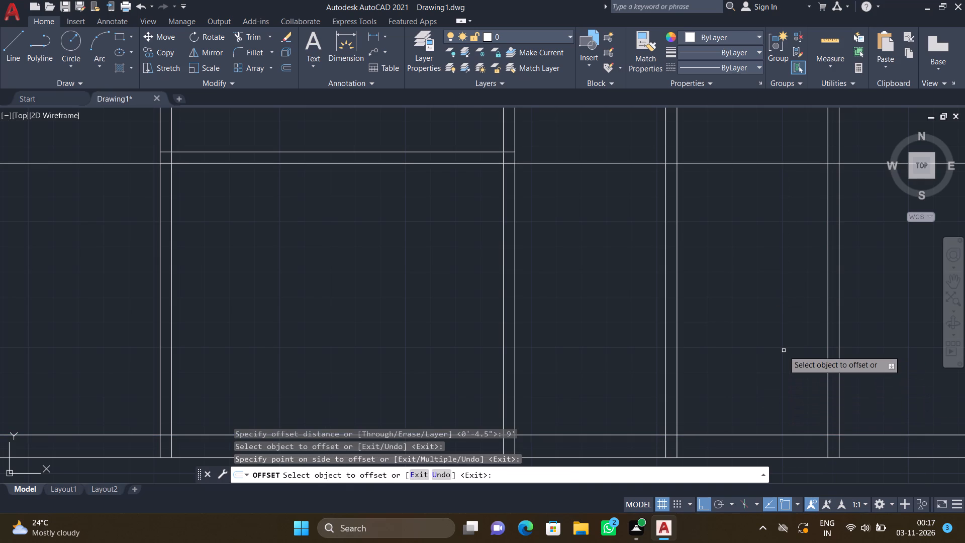
key("Return")
Trim the new horizontal line, keeping only the portion between the third-fourth column partition and the fourth column's vertical partition.
type("TR")
key("Return")
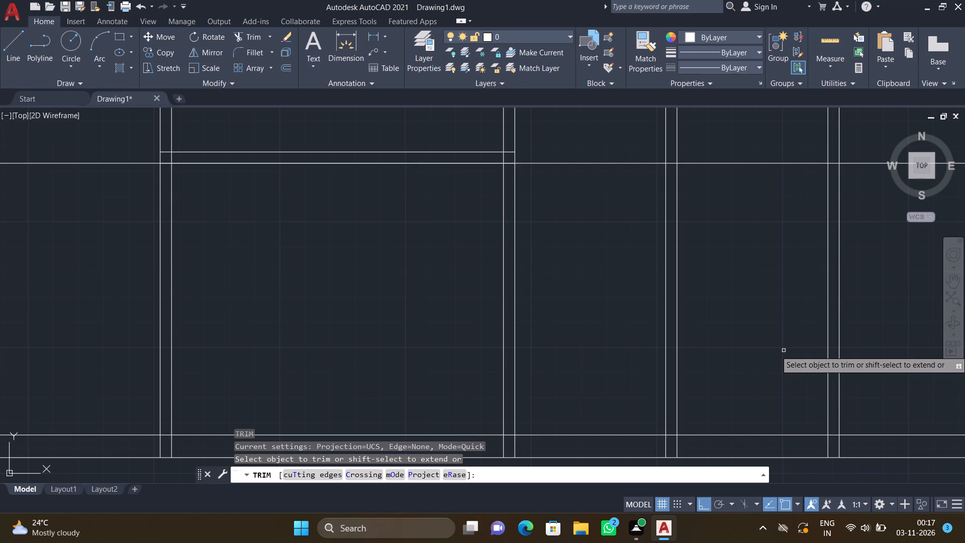
scroll(778, 342, "down", 5)
scroll(784, 327, "up", 3)
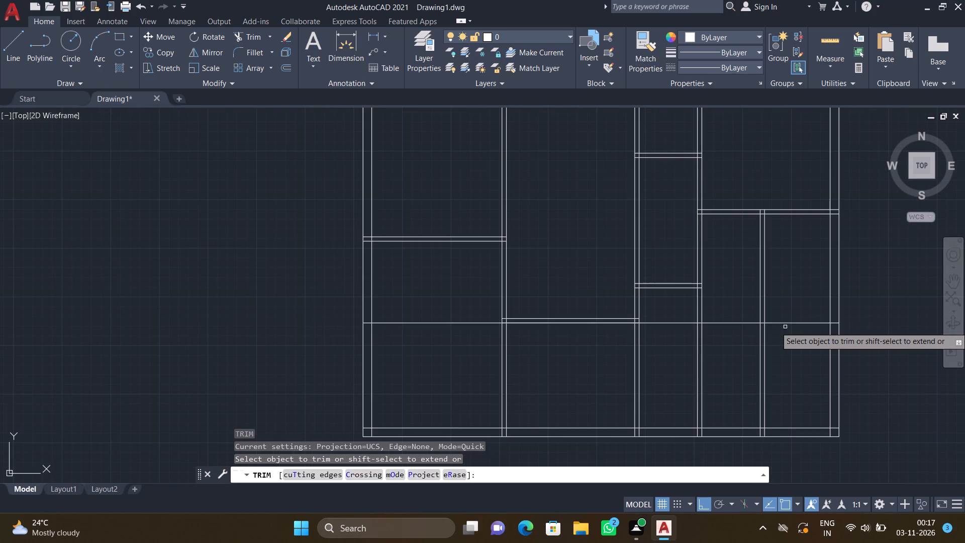
left_click_drag(789, 315, 791, 356)
scroll(835, 328, "up", 2)
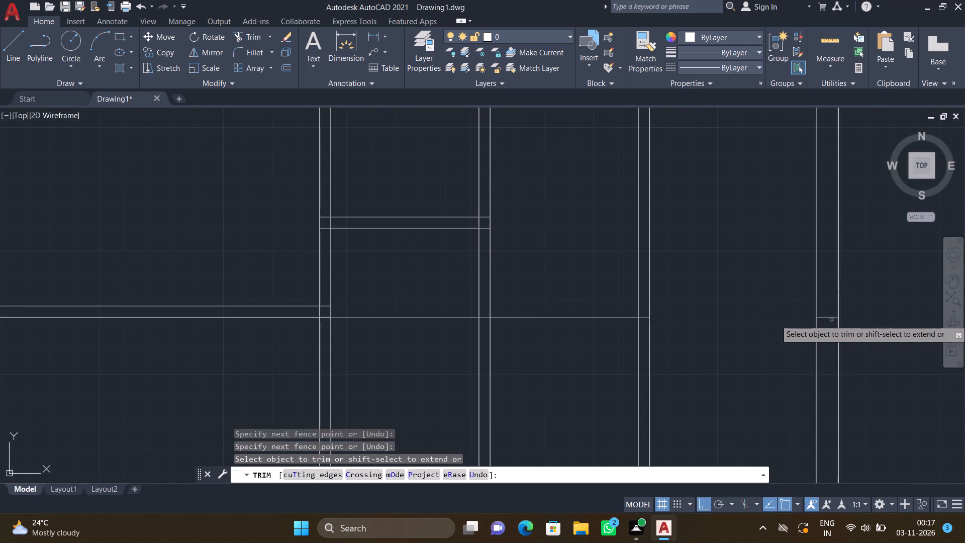
left_click(825, 317)
scroll(499, 350, "down", 2)
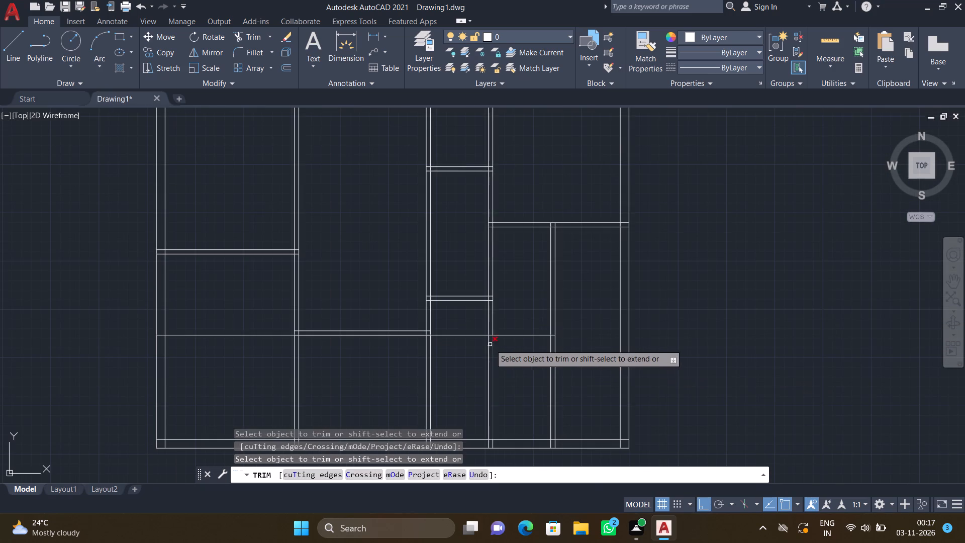
scroll(445, 337, "up", 1)
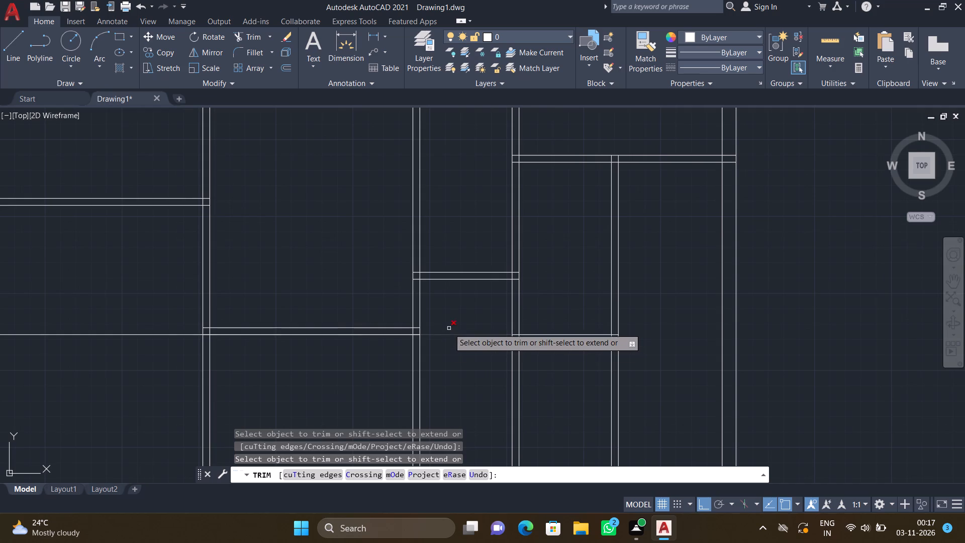
left_click_drag(451, 327, 453, 343)
scroll(373, 338, "up", 2)
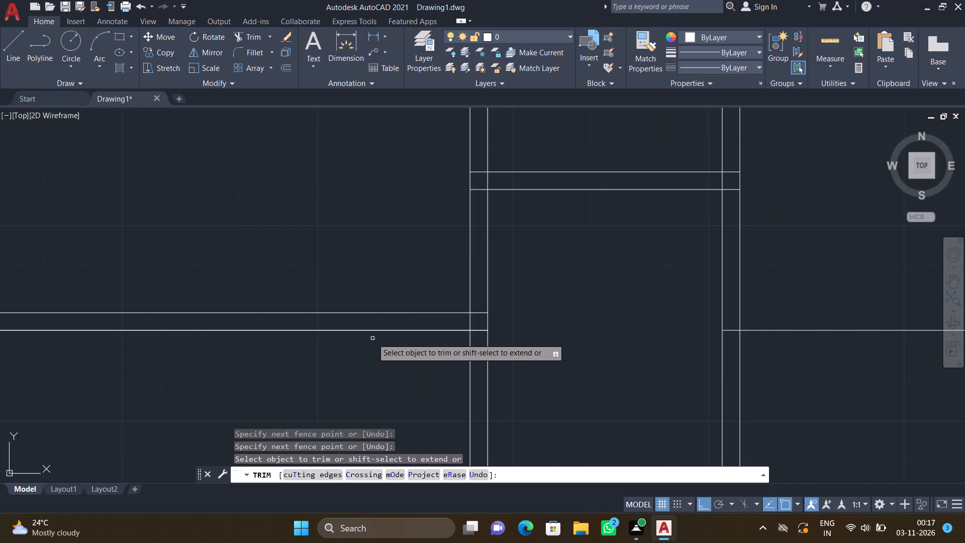
left_click(374, 332)
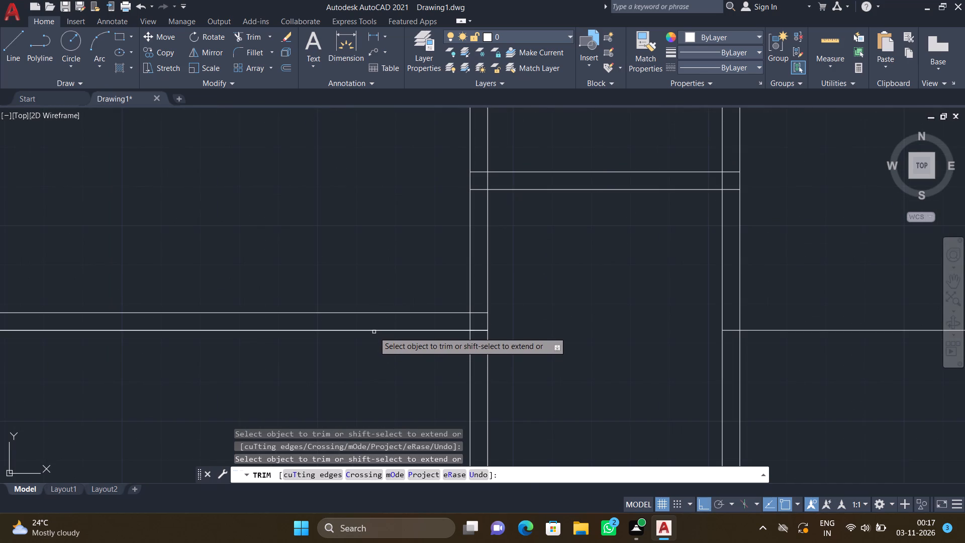
scroll(372, 362, "down", 4)
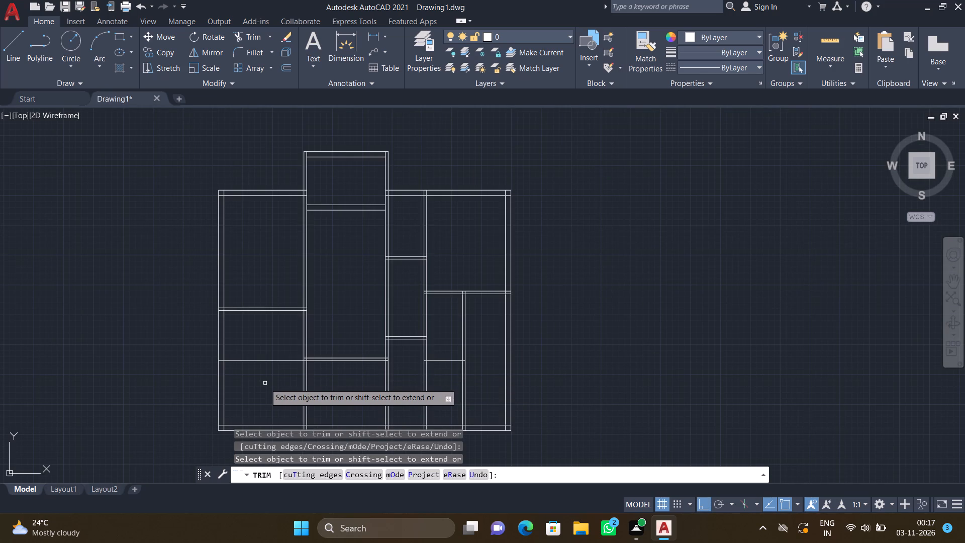
scroll(267, 374, "up", 1)
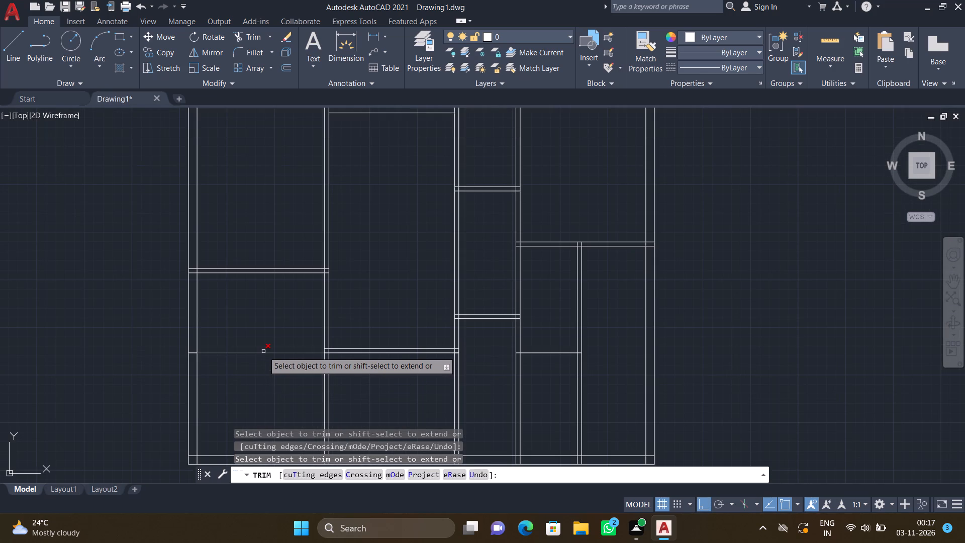
left_click(264, 351)
scroll(191, 360, "up", 1)
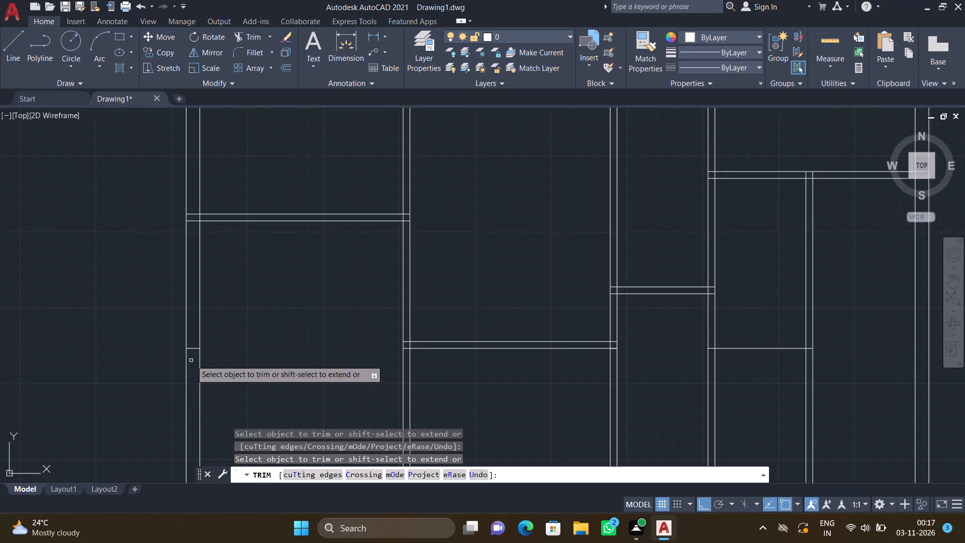
scroll(191, 360, "up", 1)
left_click(192, 344)
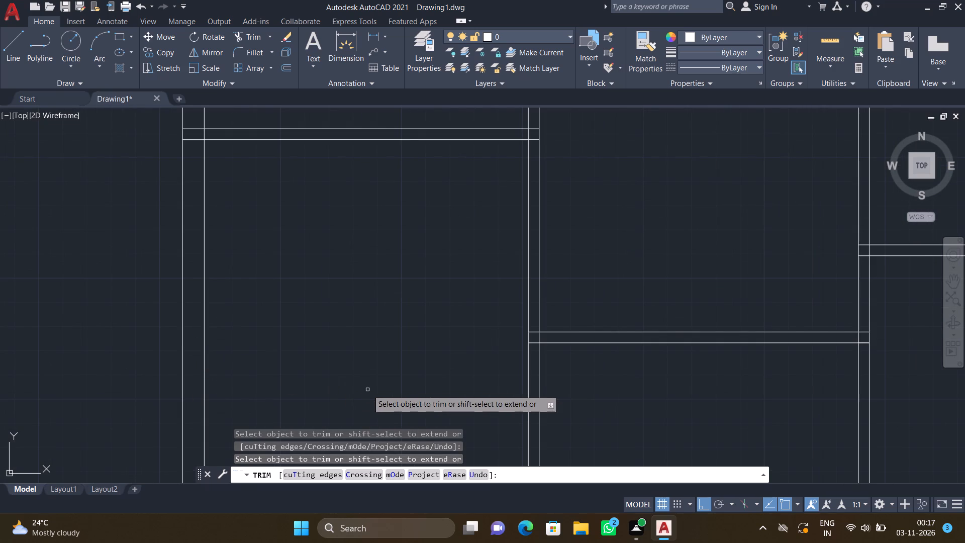
key("Return")
Offset the trimmed horizontal line in the fourth column 4.5" upward to form a partition.
scroll(360, 378, "down", 4)
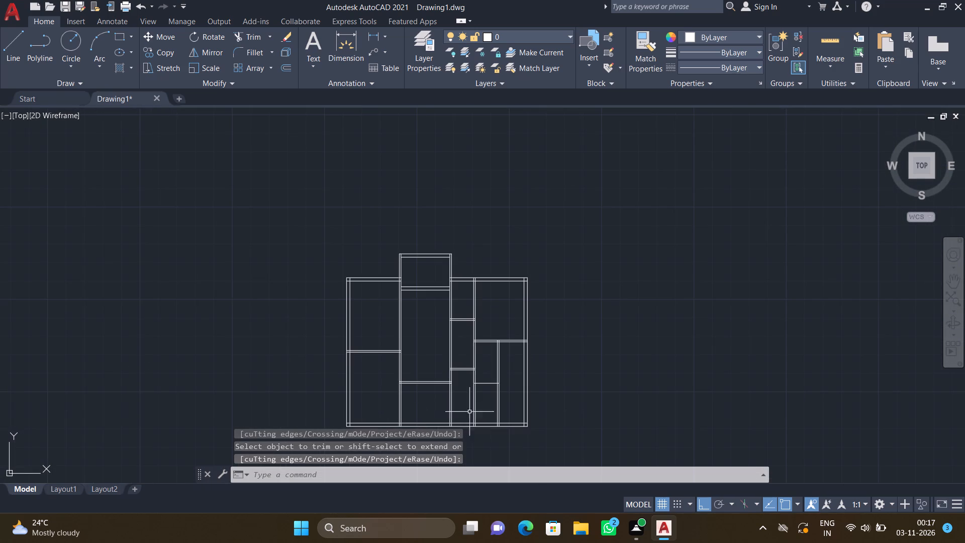
scroll(480, 421, "up", 2)
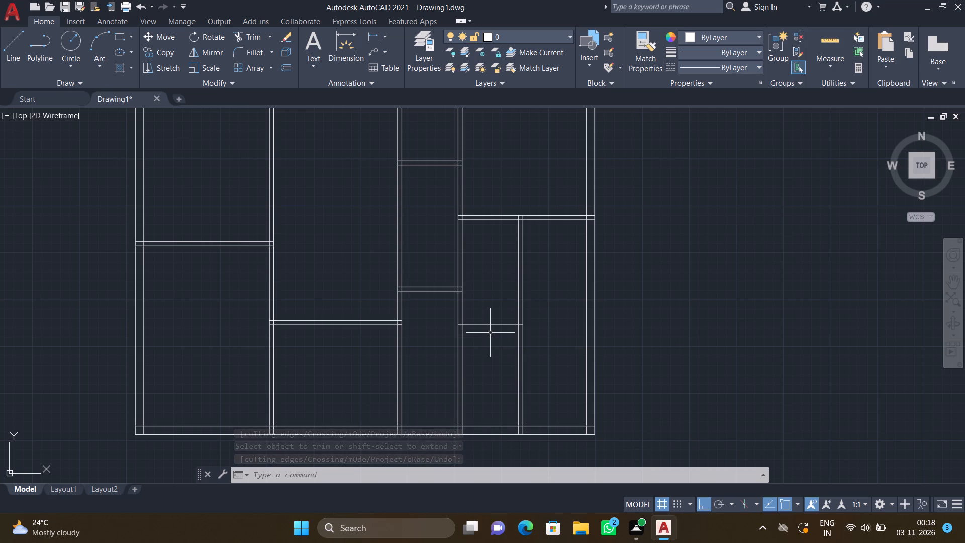
key("o")
key("Return")
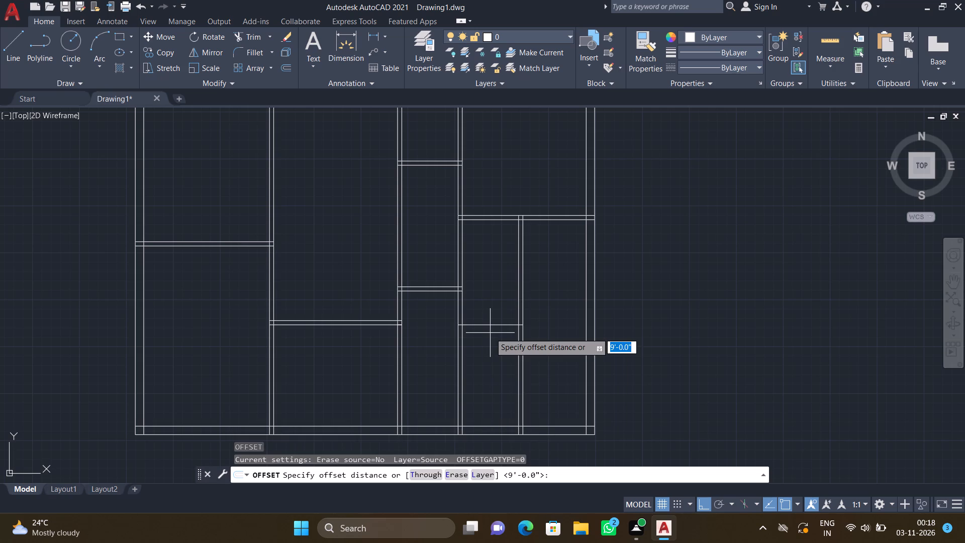
type("4.5")
key("shift+quotedbl")
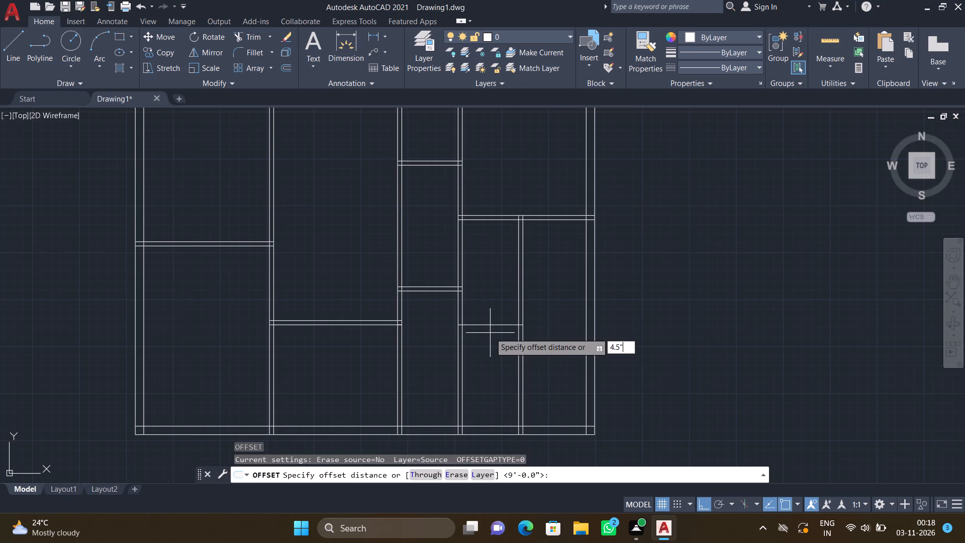
key("Return")
scroll(484, 335, "up", 2)
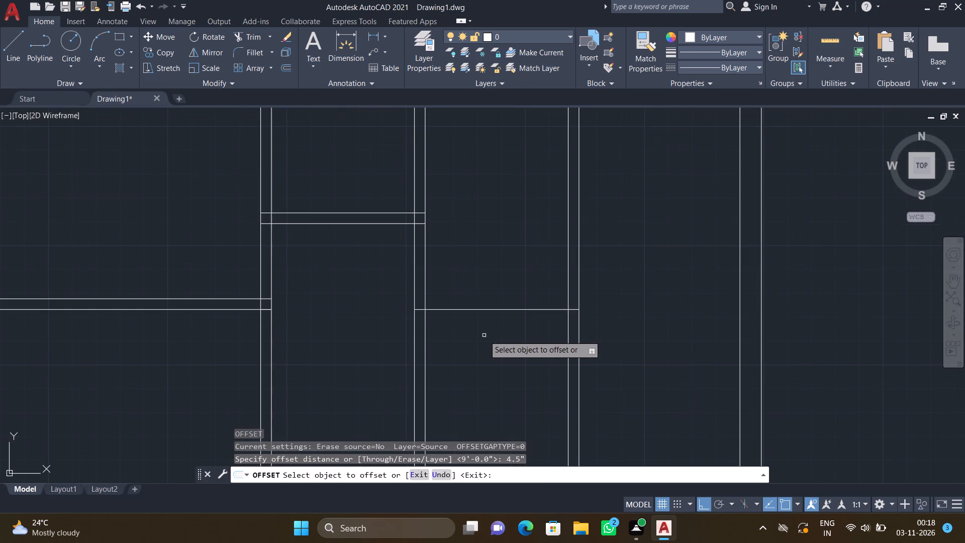
left_click(475, 310)
left_click(476, 279)
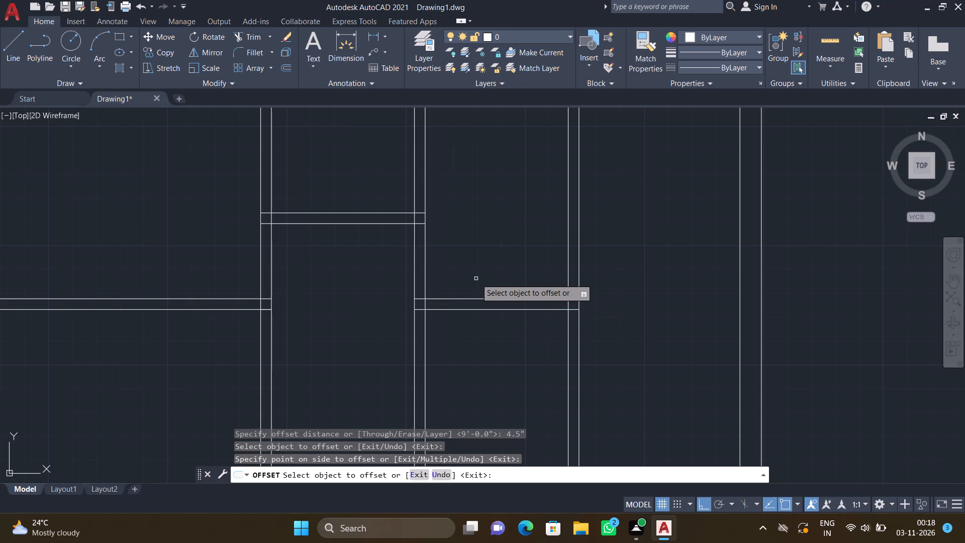
key("Return")
Extend both lines of the fourth column's new horizontal partition to the outer face of the right outer wall.
scroll(476, 285, "down", 3)
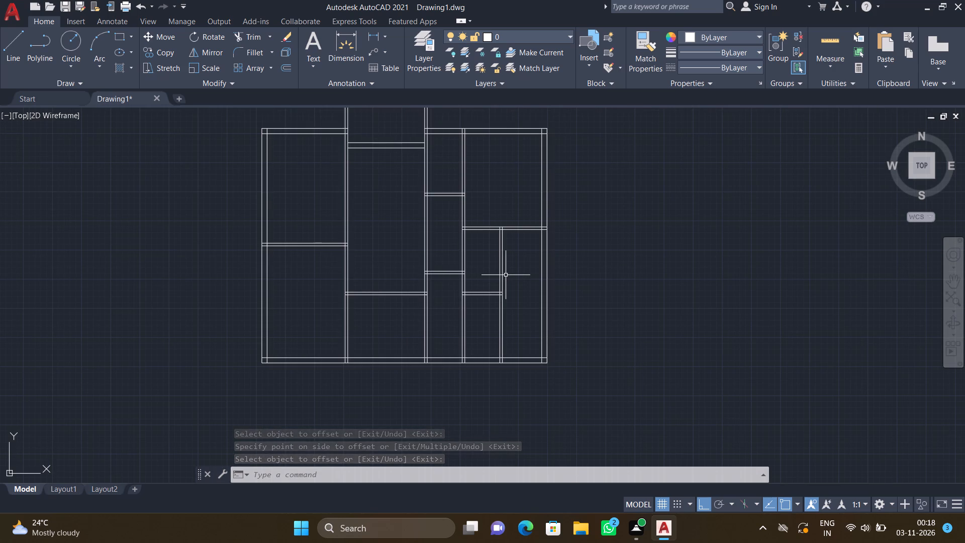
type("EX")
key("Return")
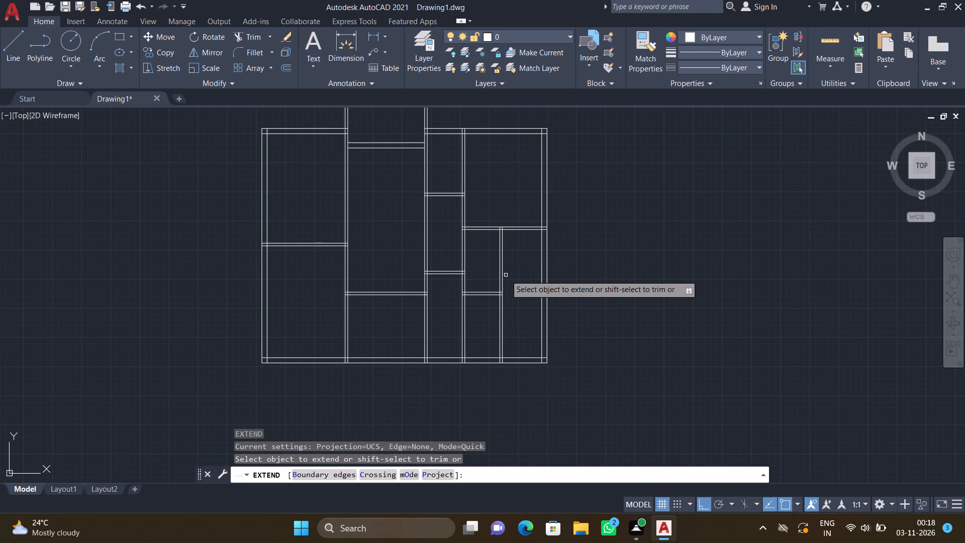
scroll(495, 296, "up", 3)
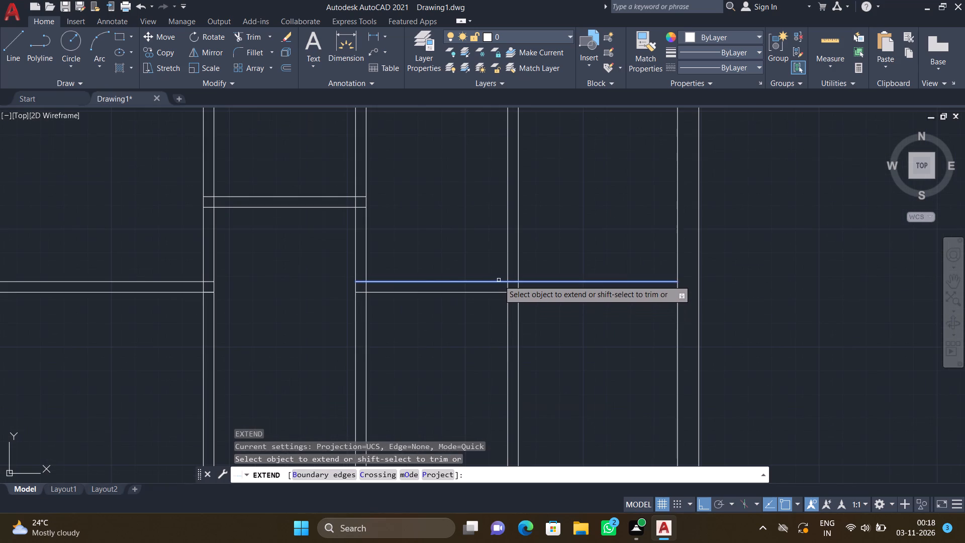
left_click(499, 280)
left_click(499, 292)
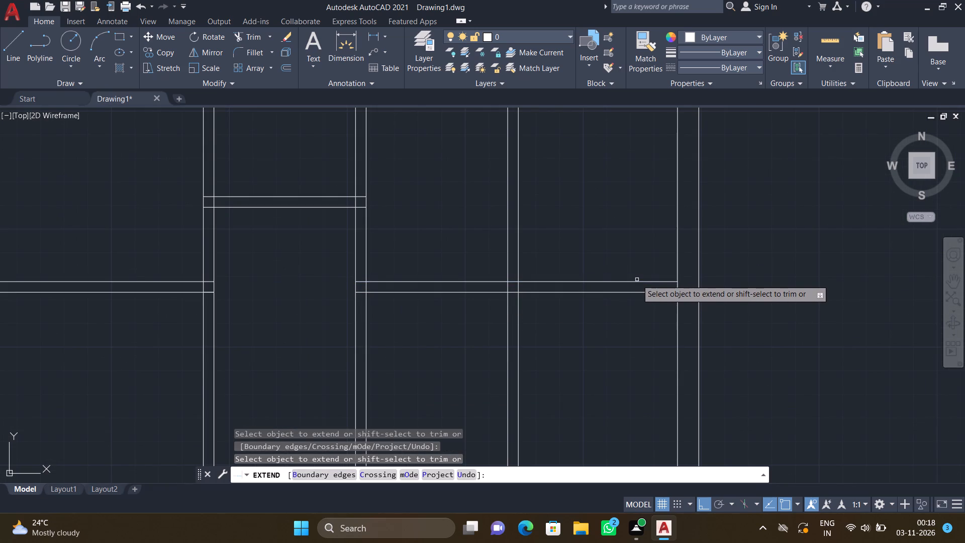
left_click(639, 282)
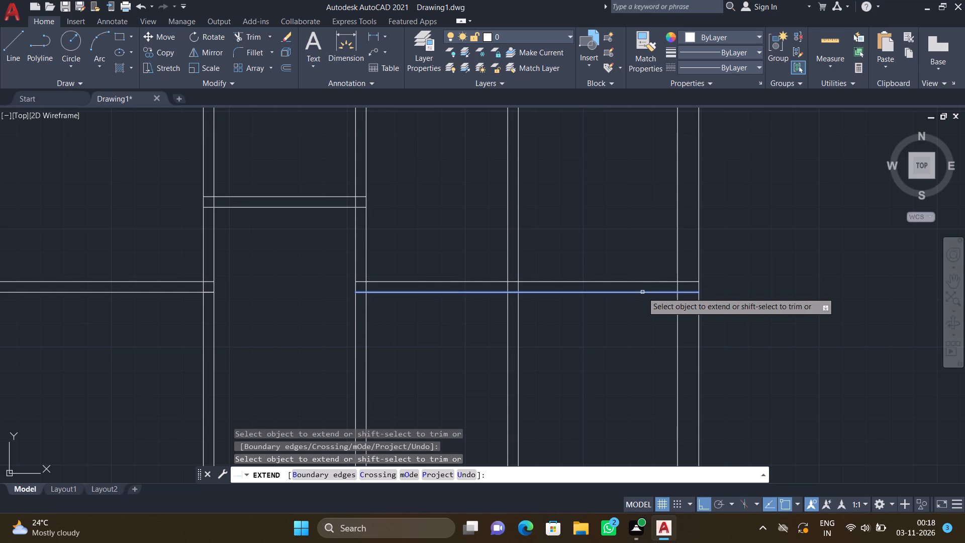
left_click(642, 292)
key("Return")
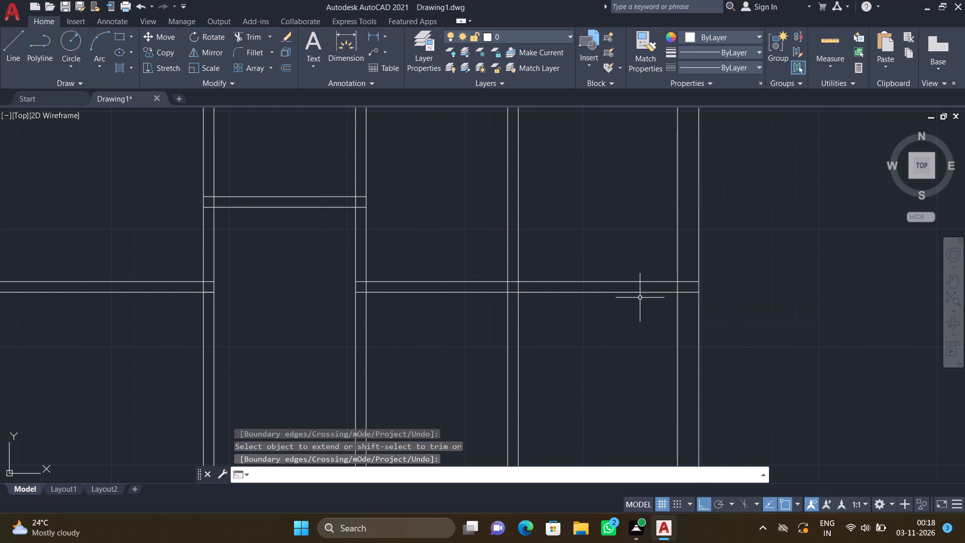
Trim both lines of the fourth column's vertical partition above the extended partition, including the leftover stubs inside the upper horizontal partition.
scroll(554, 303, "down", 3)
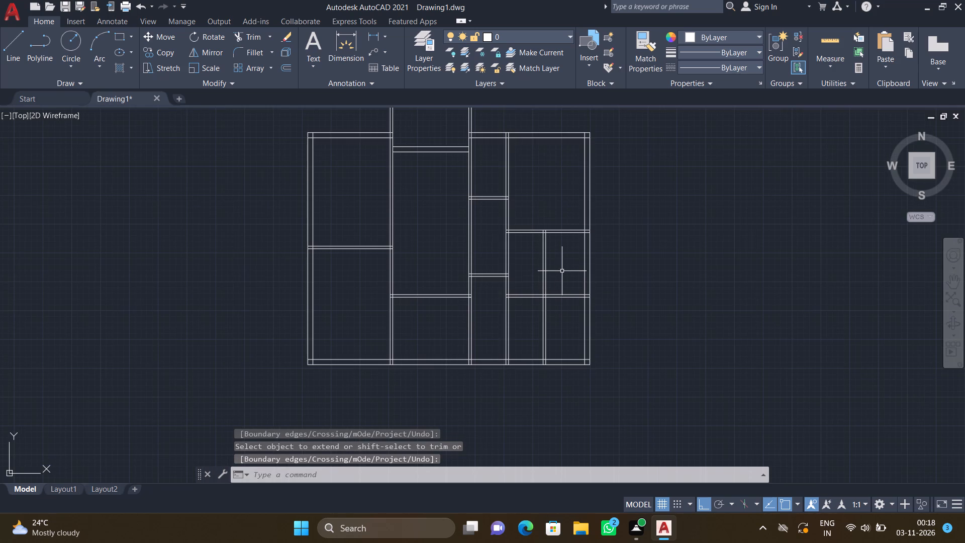
scroll(562, 264, "up", 1)
type("TR")
key("Return")
scroll(507, 259, "up", 2)
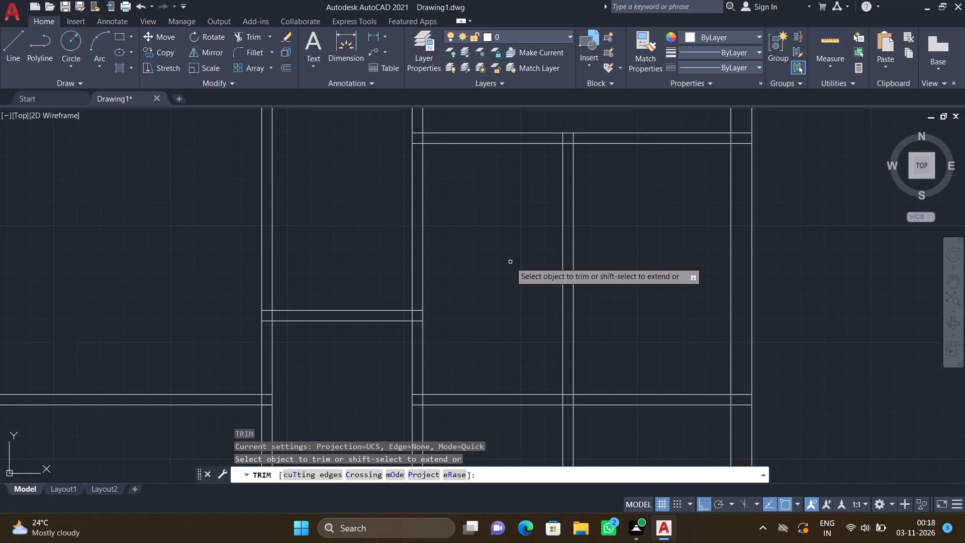
left_click_drag(550, 272, 590, 294)
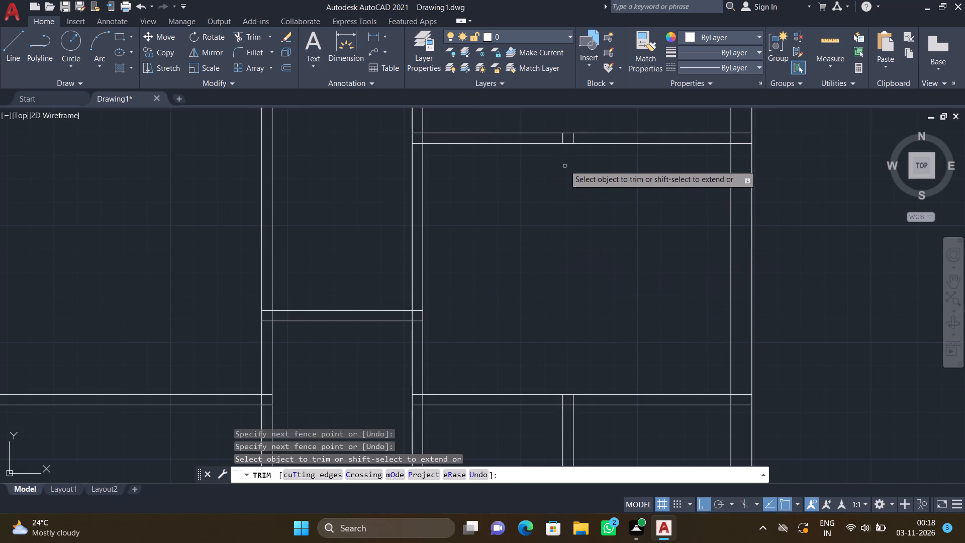
scroll(561, 134, "up", 2)
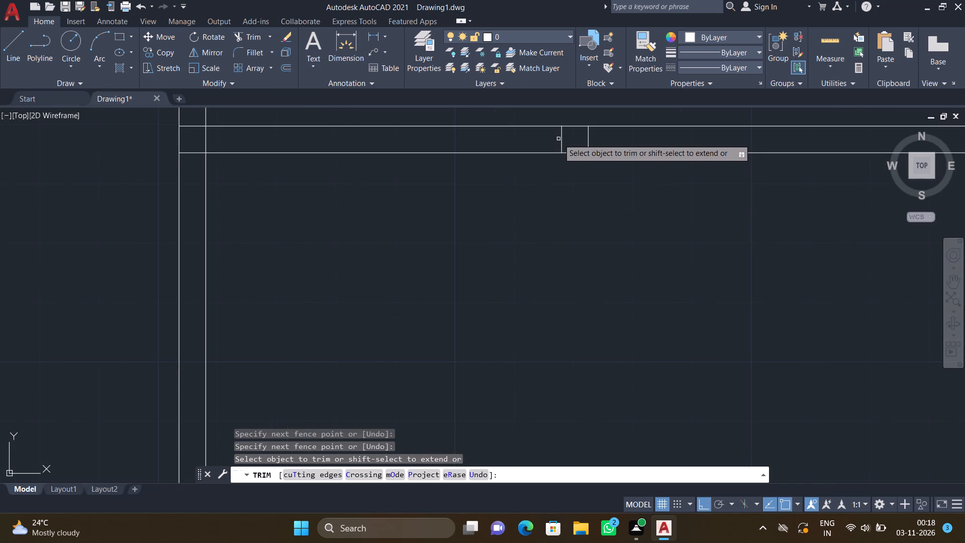
left_click_drag(558, 139, 592, 138)
key("Return")
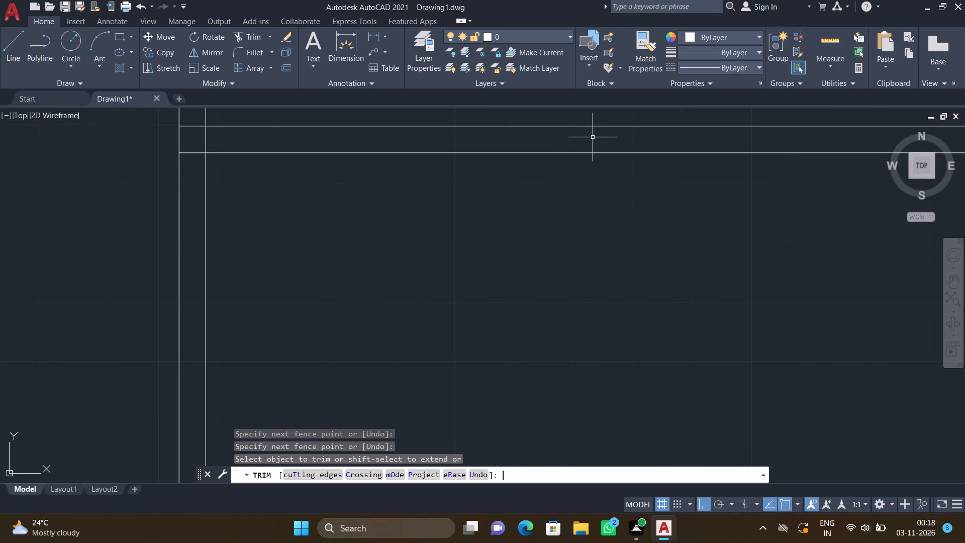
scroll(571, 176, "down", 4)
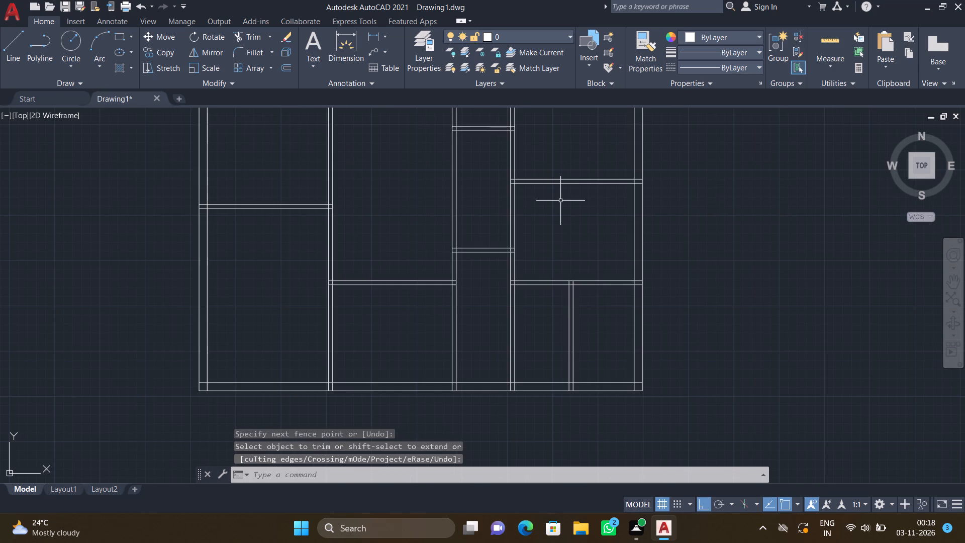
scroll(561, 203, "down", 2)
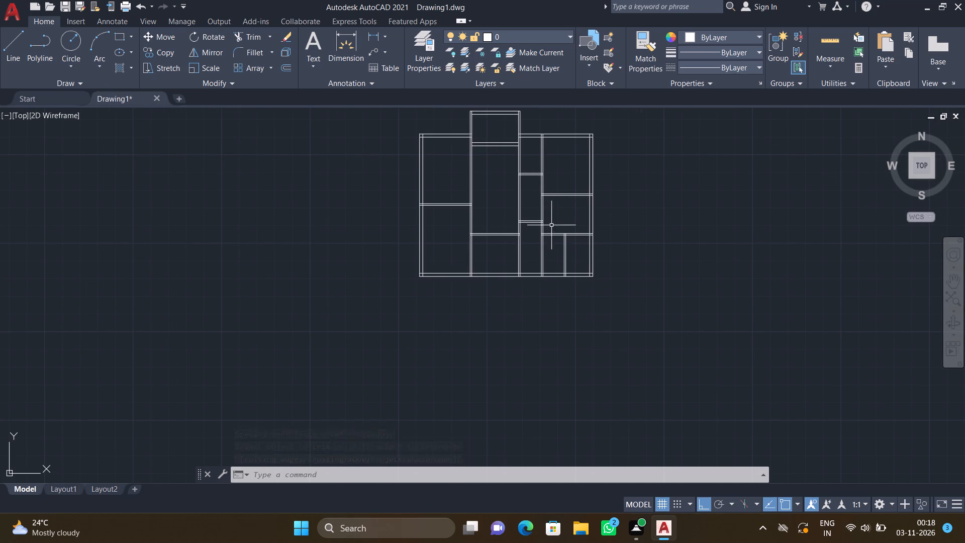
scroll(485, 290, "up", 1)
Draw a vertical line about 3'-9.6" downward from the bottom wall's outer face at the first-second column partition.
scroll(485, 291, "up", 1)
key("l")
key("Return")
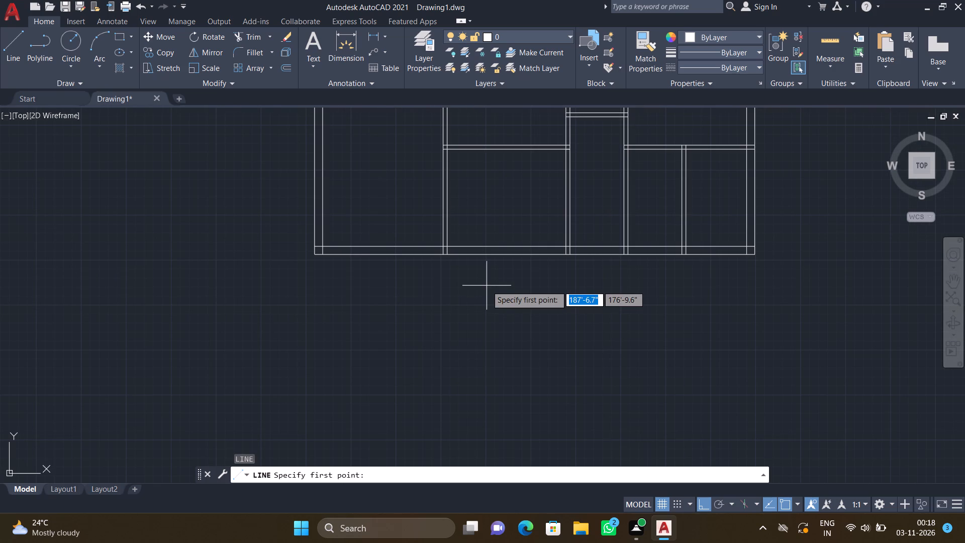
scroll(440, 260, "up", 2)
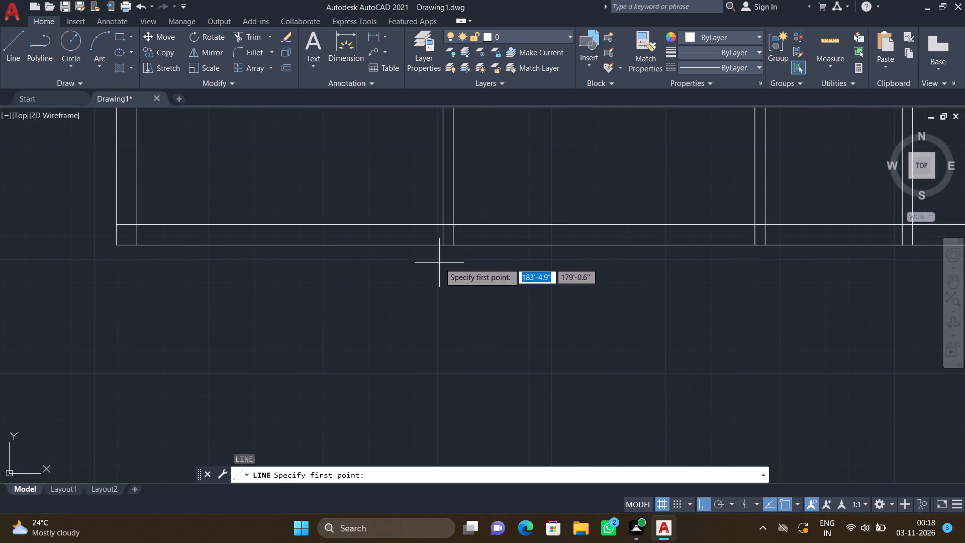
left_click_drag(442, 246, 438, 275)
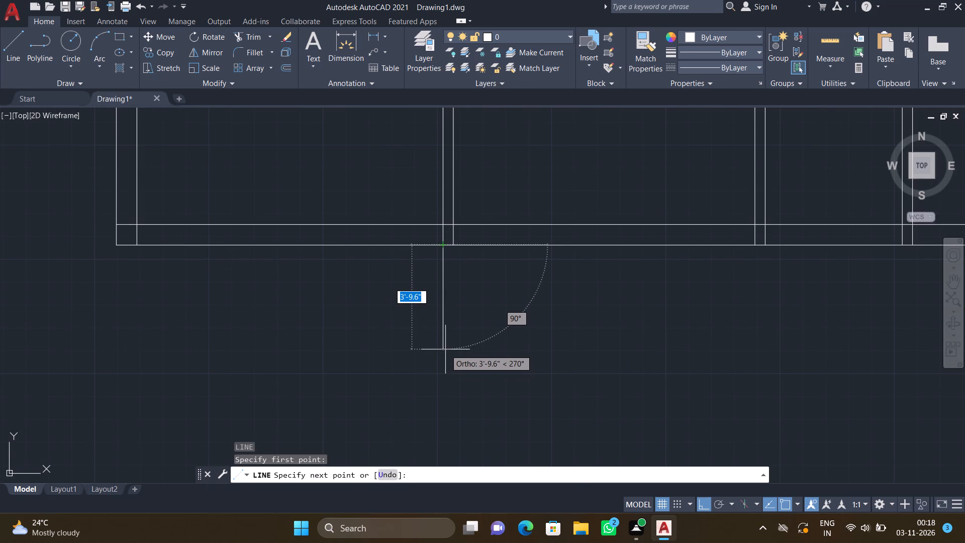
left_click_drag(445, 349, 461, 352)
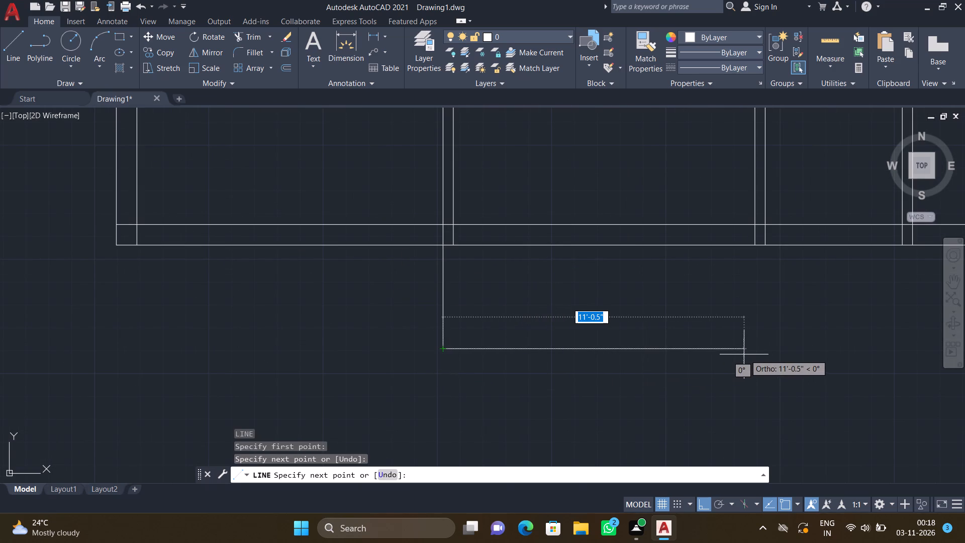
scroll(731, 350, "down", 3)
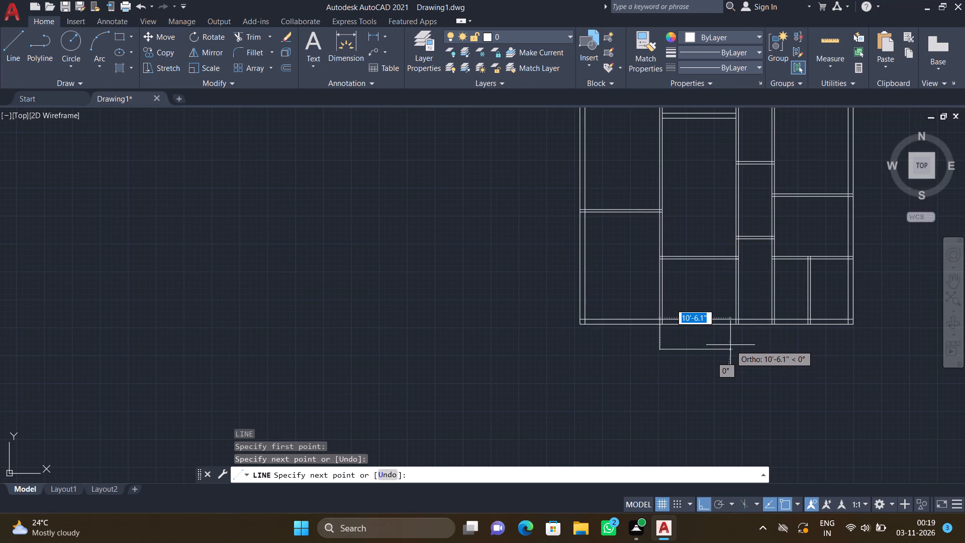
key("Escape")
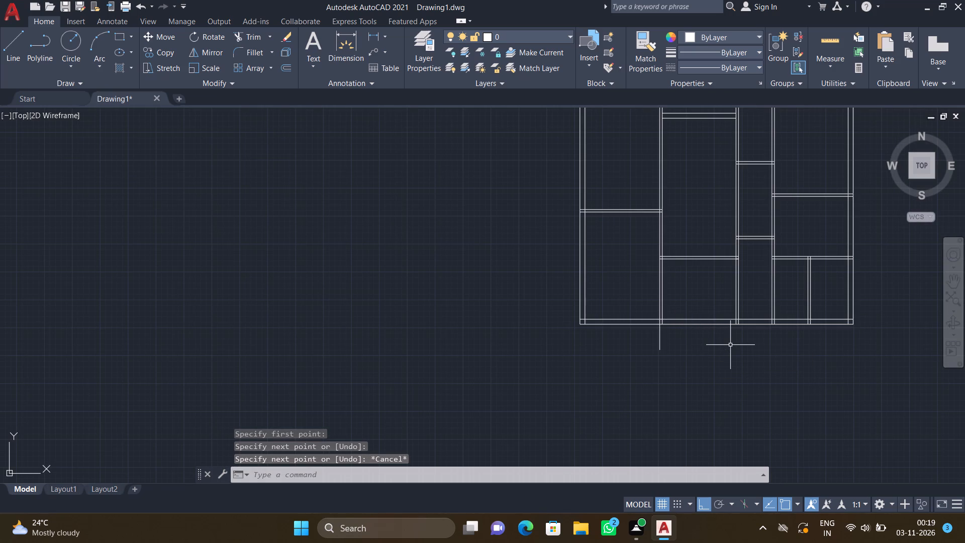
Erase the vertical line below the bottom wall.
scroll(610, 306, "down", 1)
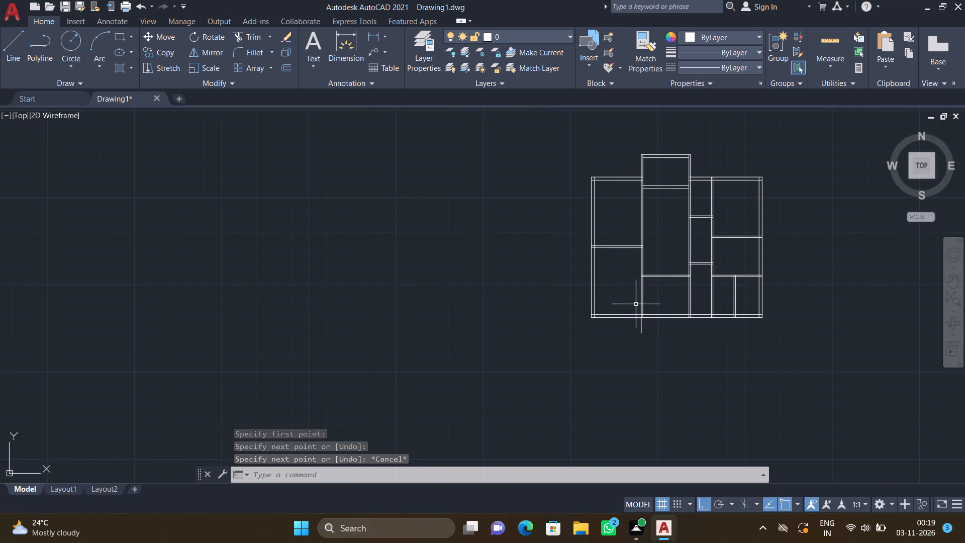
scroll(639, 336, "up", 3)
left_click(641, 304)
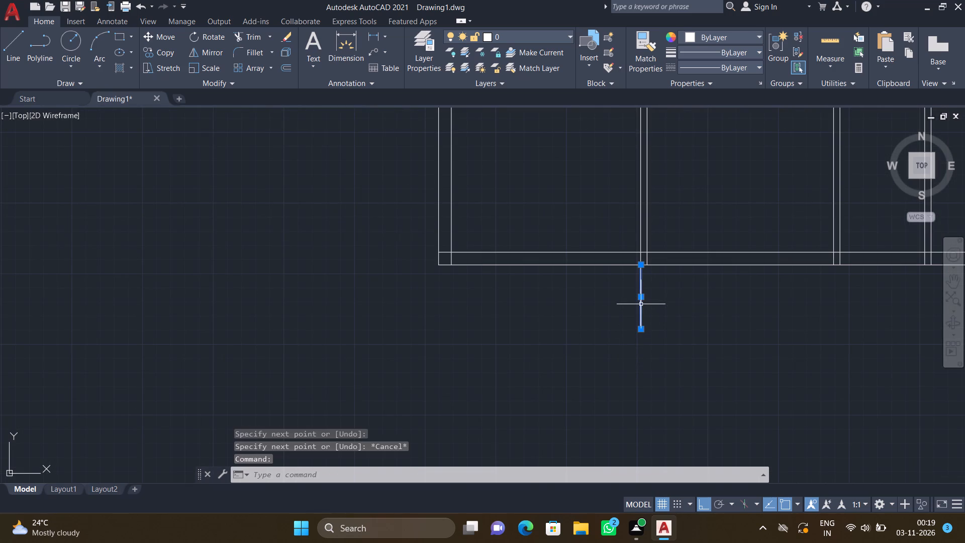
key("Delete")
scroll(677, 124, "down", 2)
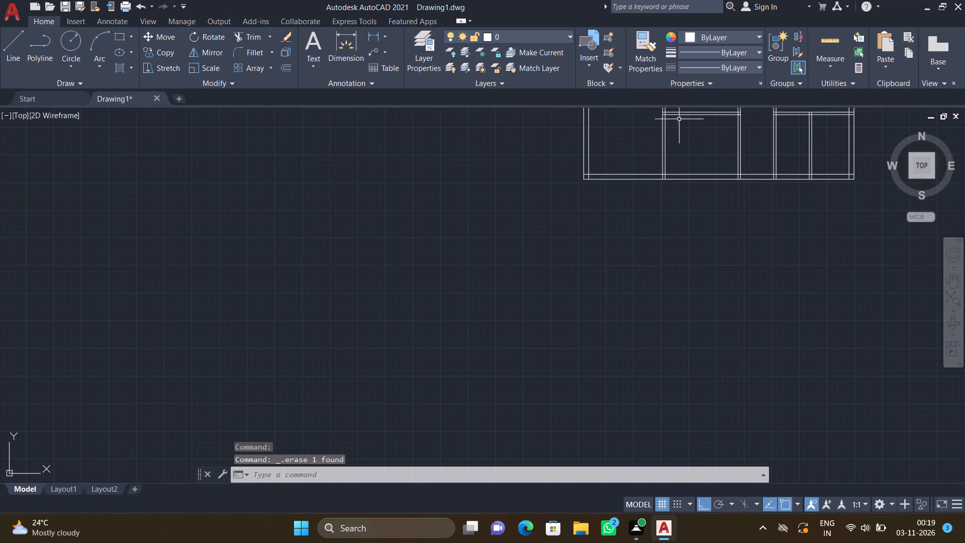
Measure the clear dimensions of the lower rooms in the first three columns with the Quick measure tool.
left_click(829, 66)
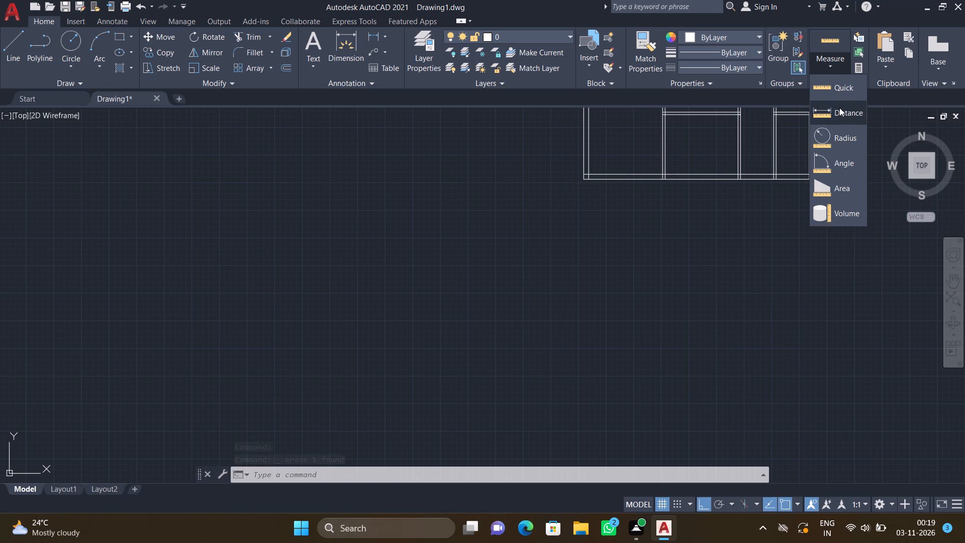
left_click(839, 112)
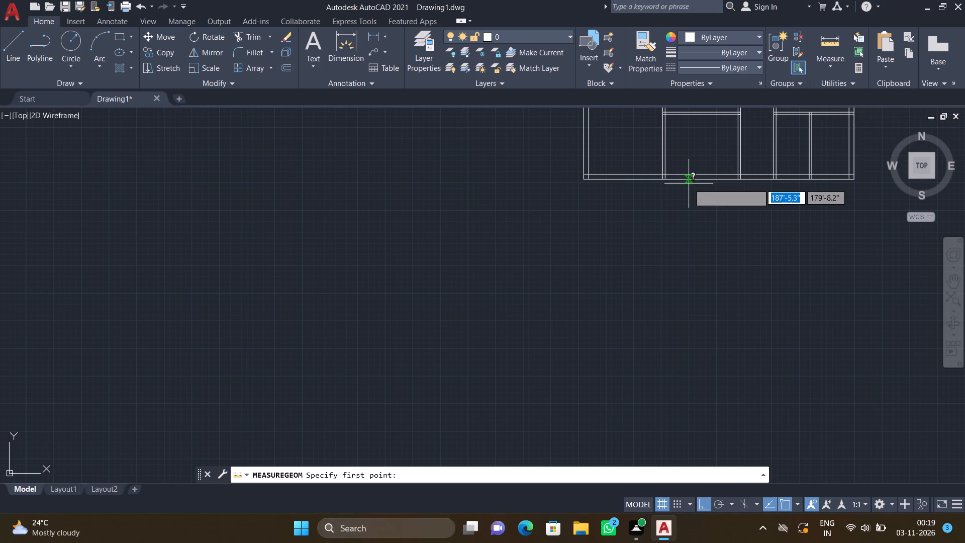
scroll(642, 205, "down", 1)
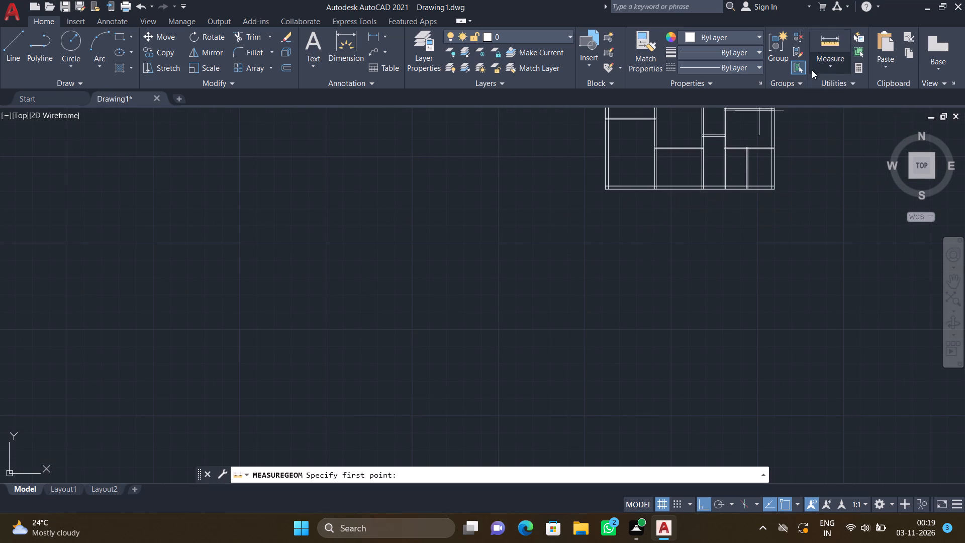
left_click(829, 66)
left_click(831, 84)
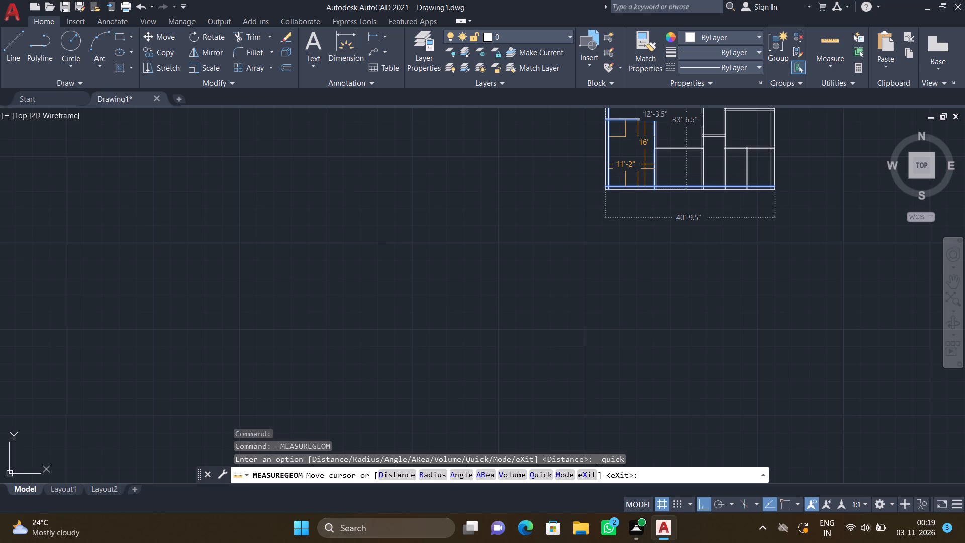
scroll(681, 166, "up", 2)
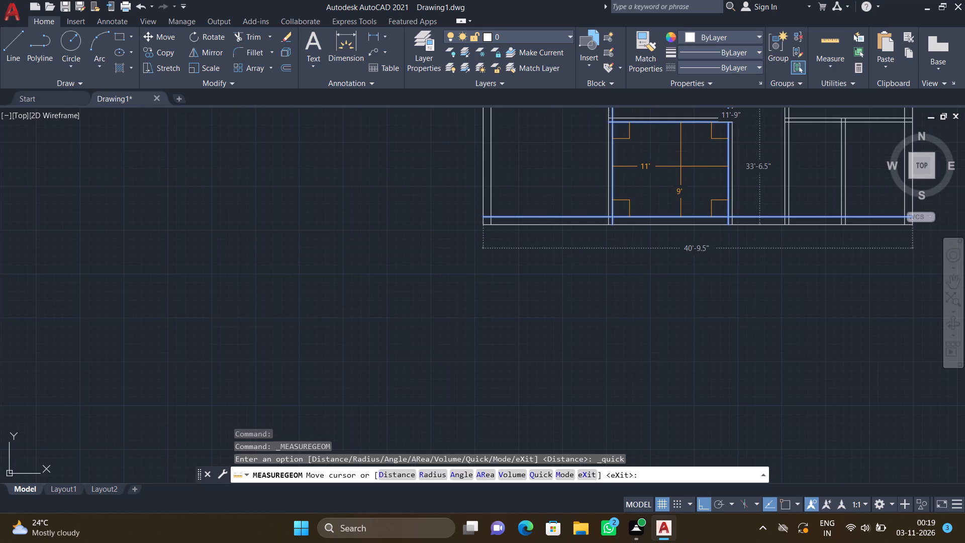
scroll(681, 166, "up", 1)
scroll(729, 164, "down", 3)
scroll(759, 162, "up", 2)
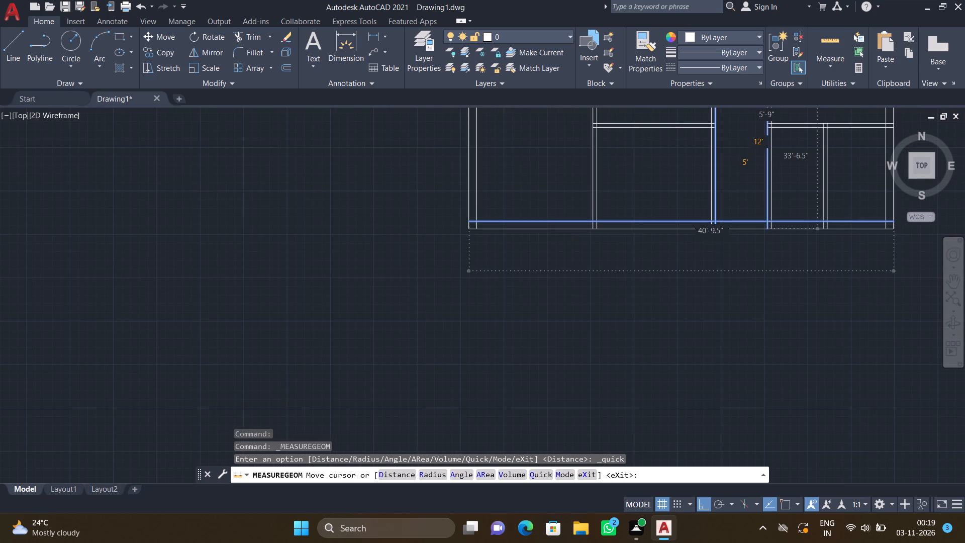
key("Escape")
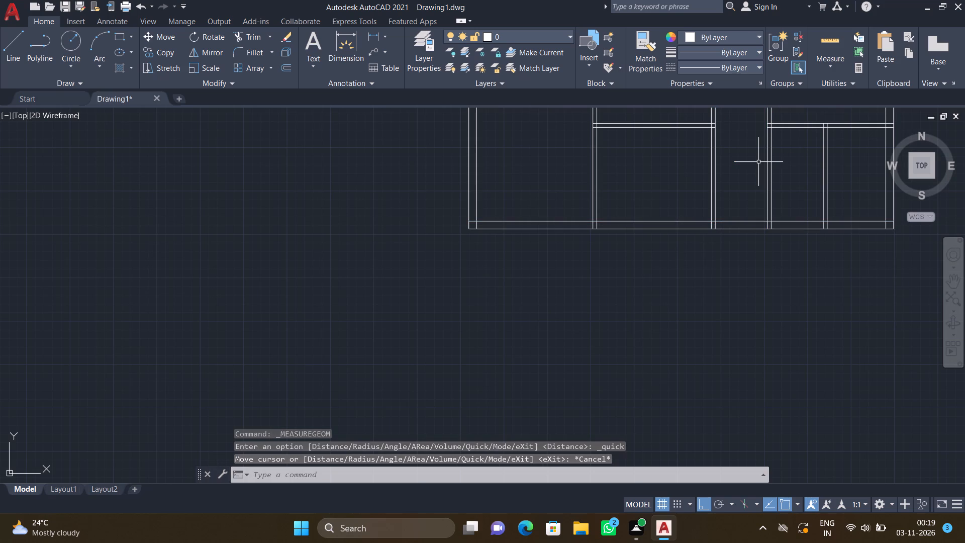
Offset the right line of the first-second column partition 5' to the right, into the second column.
scroll(750, 181, "down", 2)
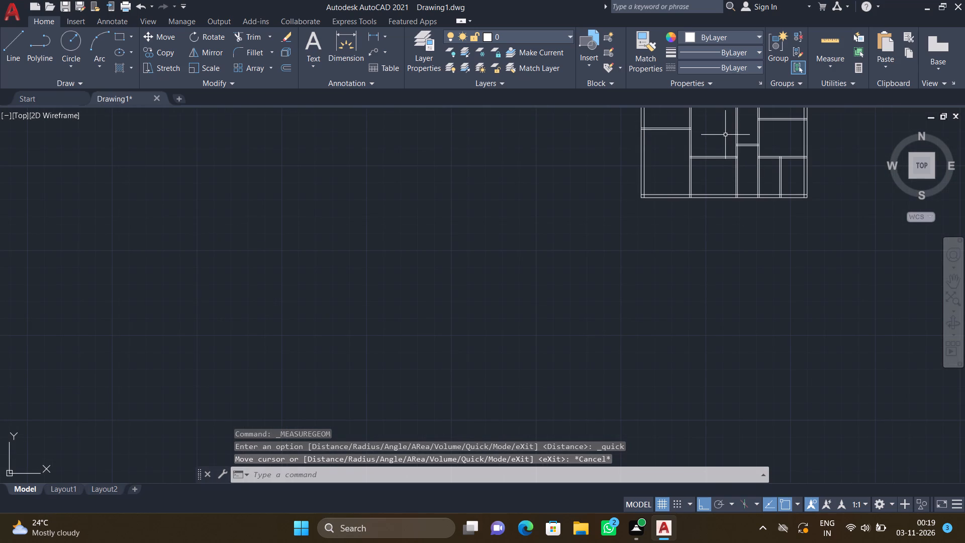
middle_click_drag(724, 169, 722, 182)
middle_click_drag(755, 155, 753, 156)
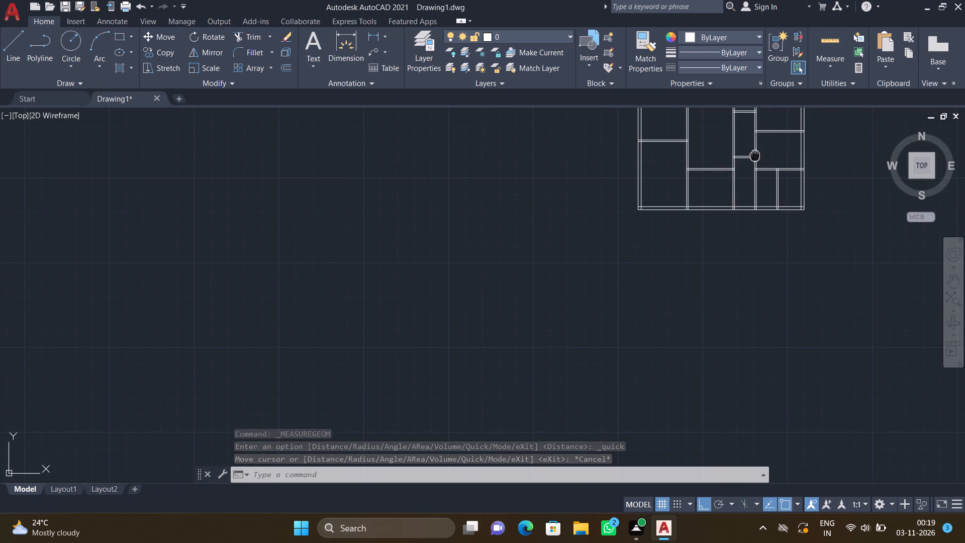
middle_click_drag(753, 156, 654, 312)
scroll(594, 379, "up", 4)
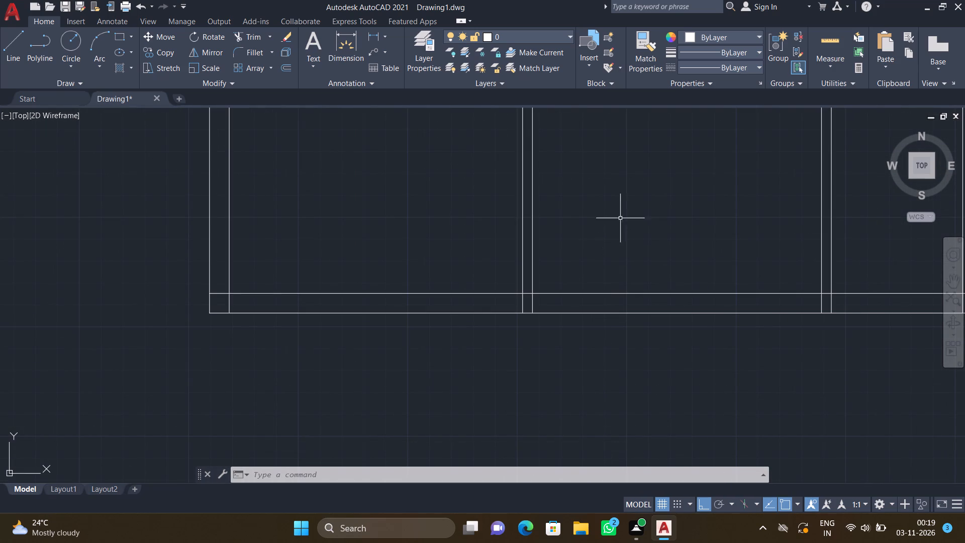
scroll(616, 198, "down", 4)
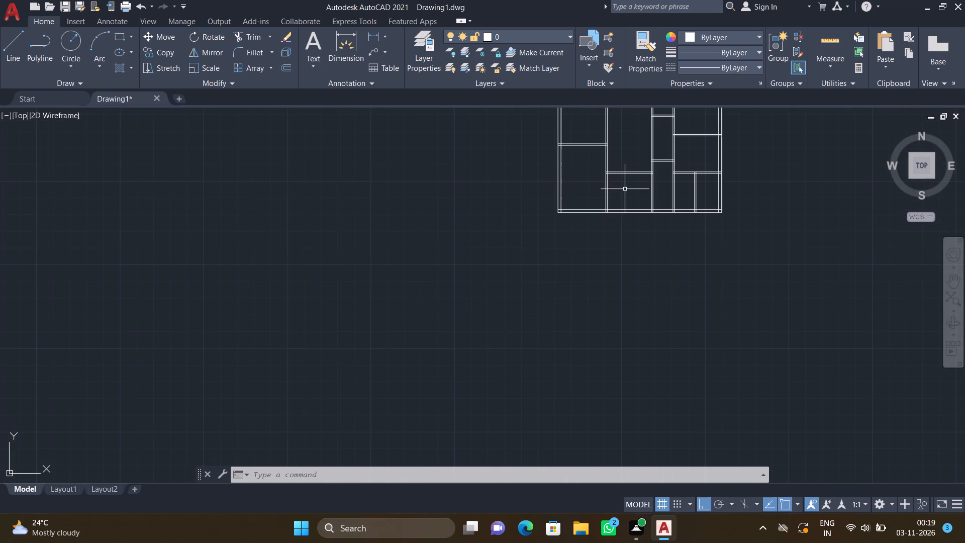
key("o")
key("Return")
type("5'")
key("Return")
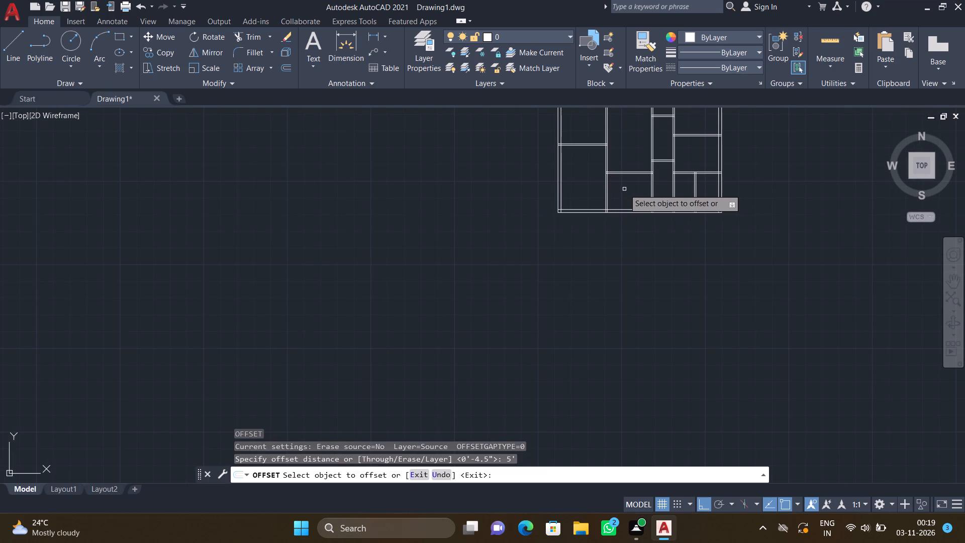
scroll(609, 198, "up", 2)
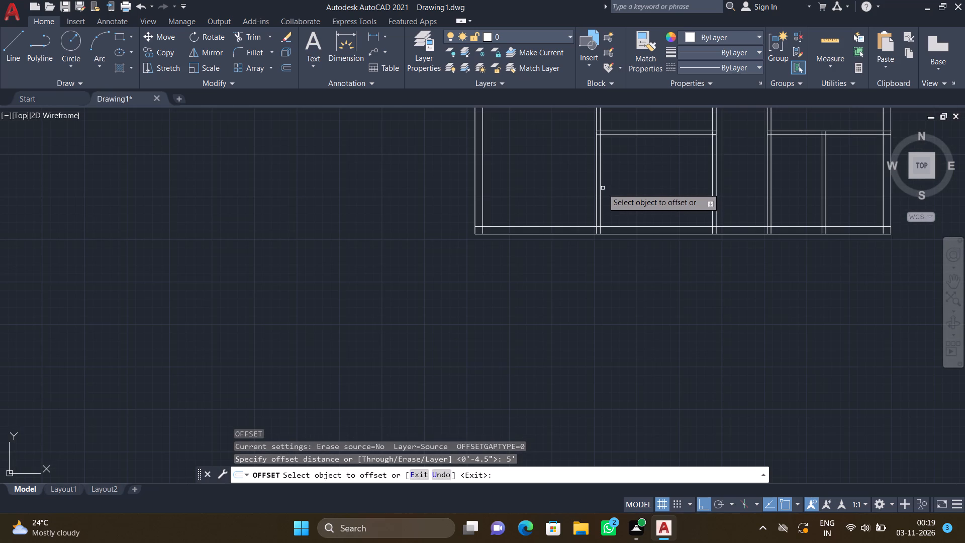
left_click(600, 185)
left_click(662, 193)
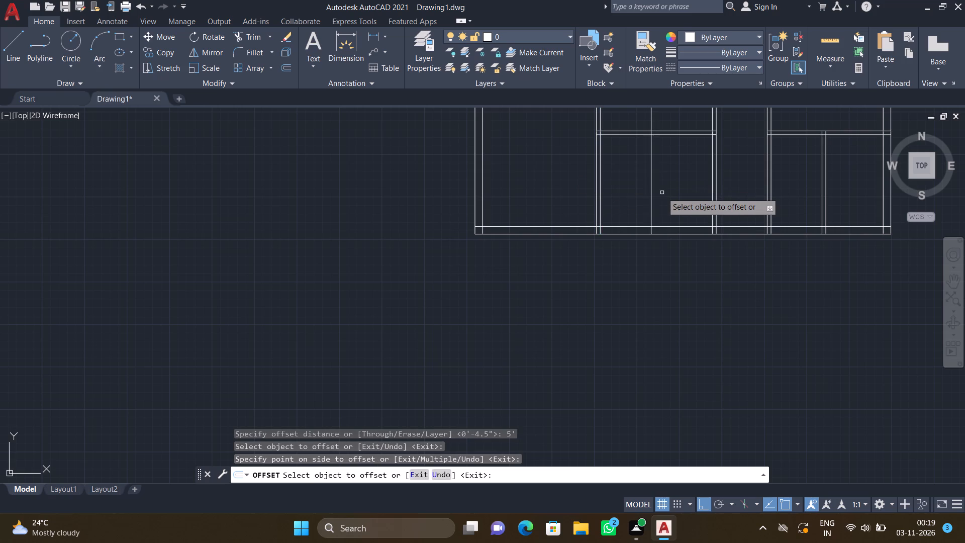
key("Return")
Offset the new vertical line in the second column 4.5" to the right to form a partition.
key("o")
key("Return")
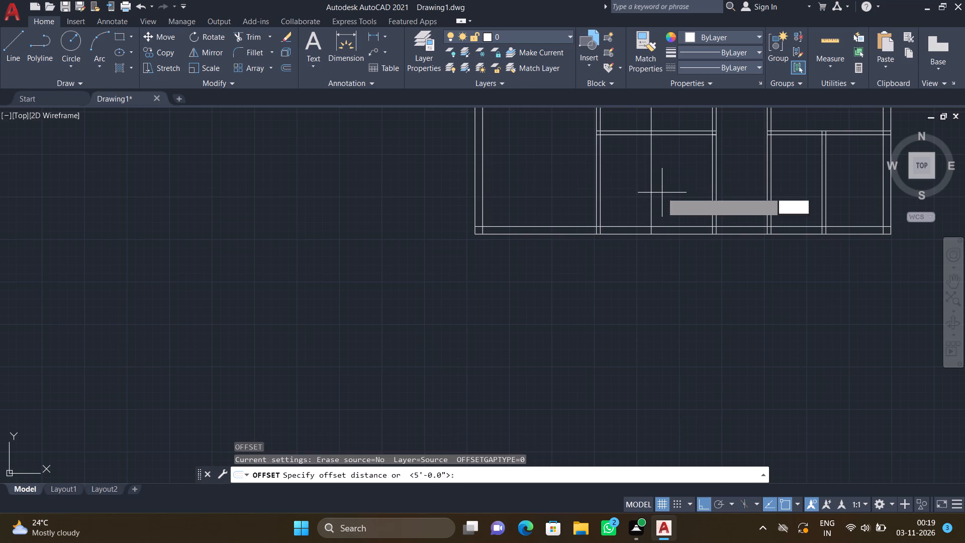
type("4.5\"")
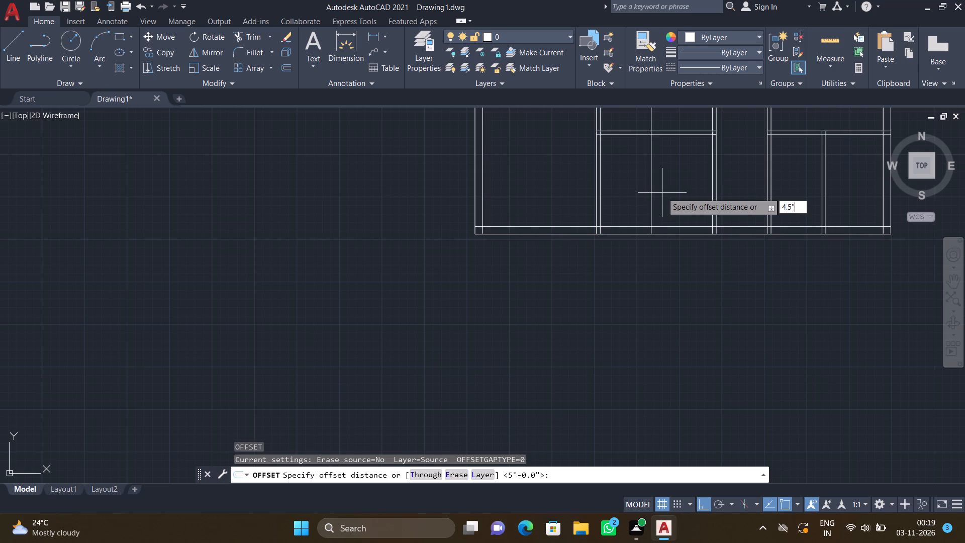
key("Return")
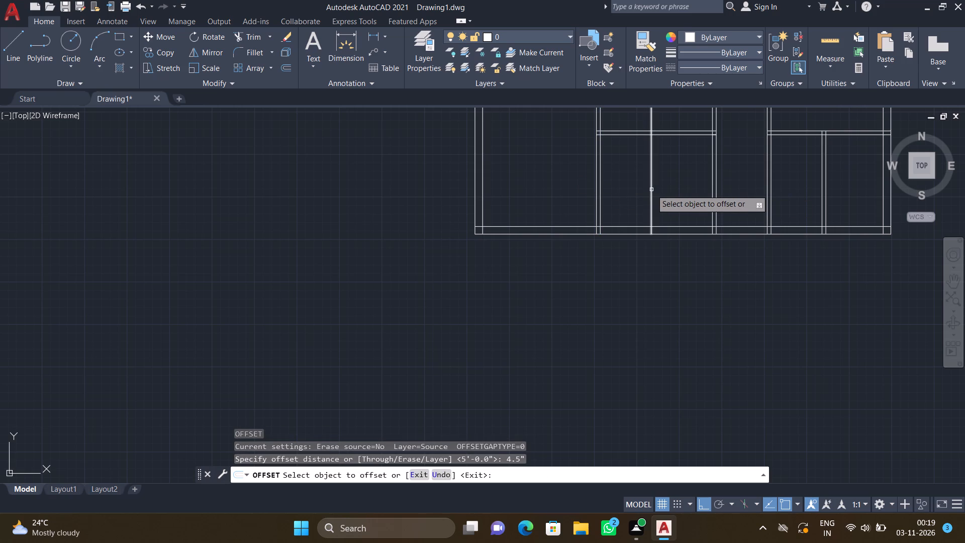
left_click(651, 190)
left_click(670, 192)
key("Return")
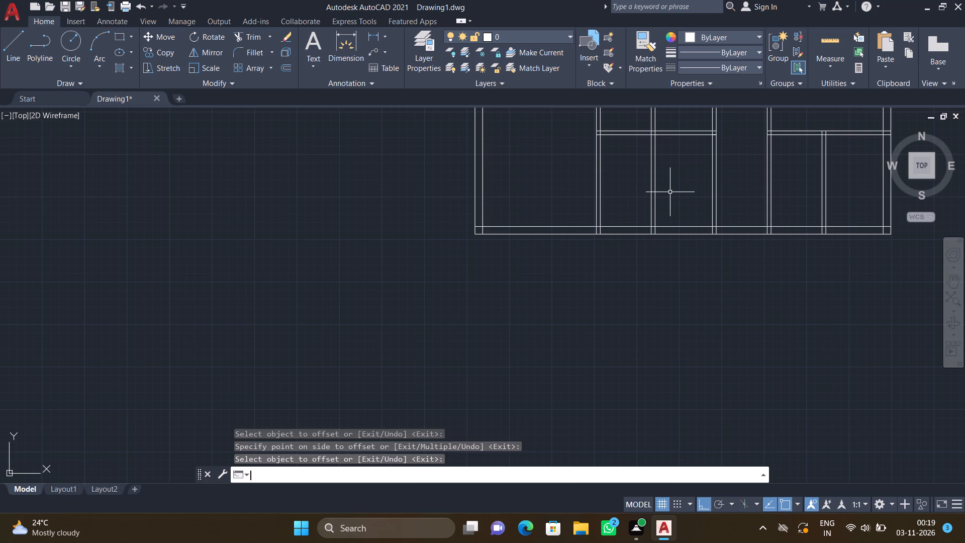
Trim the second-third and third-fourth column partitions and the fourth column's vertical partition between the lower horizontal partitions and the bottom wall.
type("TR")
key("Return")
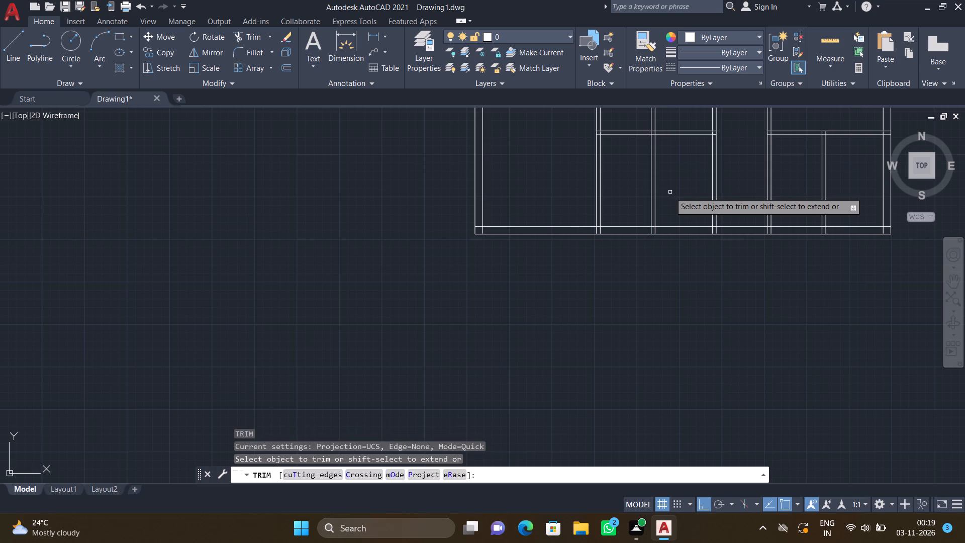
left_click_drag(695, 189, 725, 191)
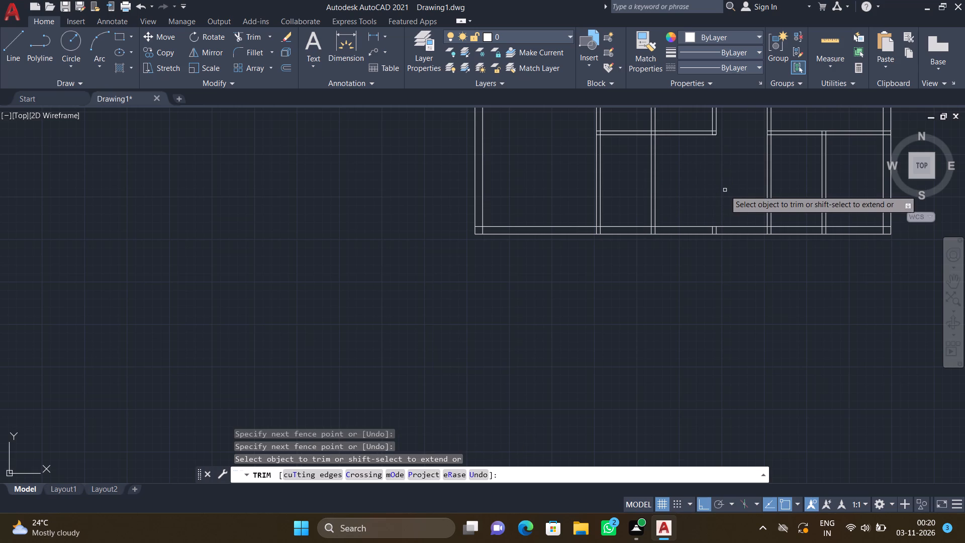
scroll(719, 186, "down", 2)
scroll(732, 184, "up", 2)
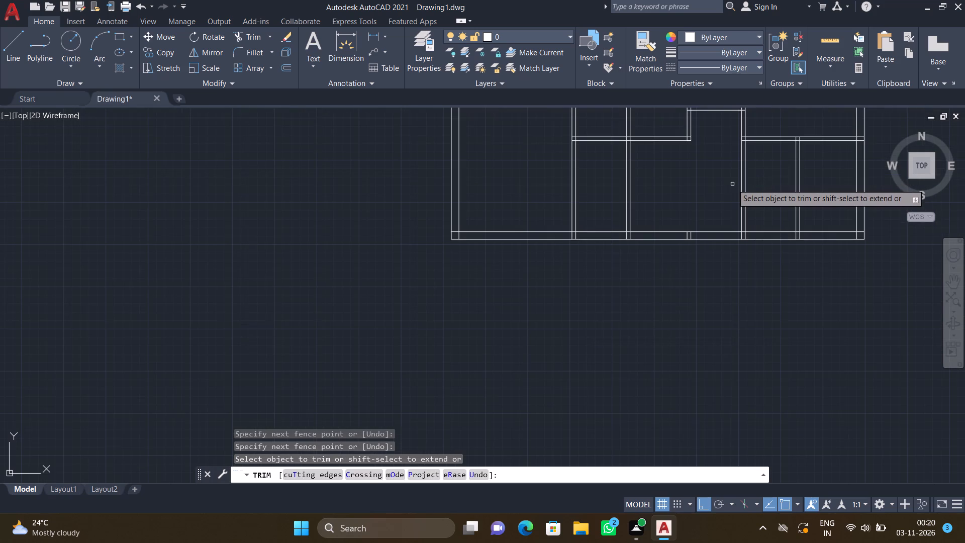
left_click_drag(732, 188, 754, 195)
left_click_drag(768, 188, 807, 194)
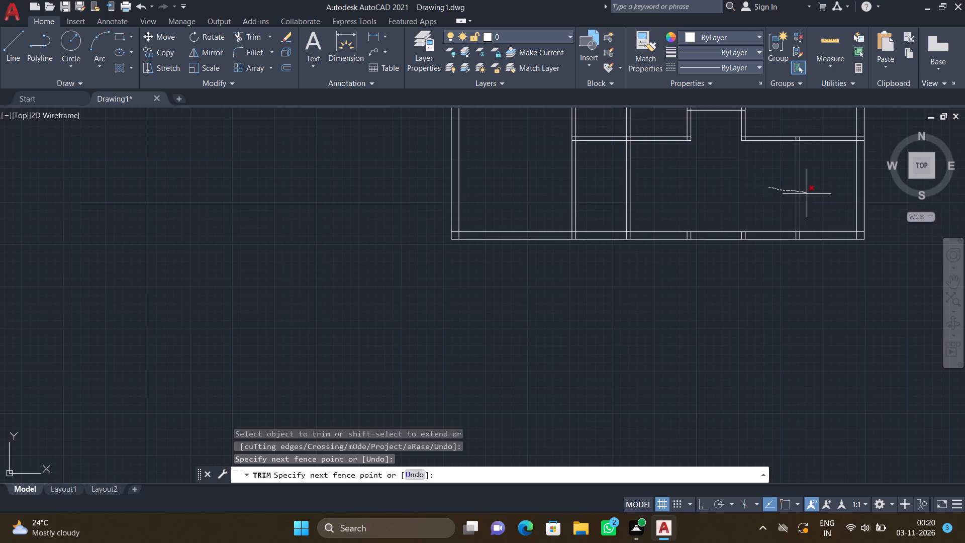
left_click_drag(807, 194, 812, 197)
Trim the leftover stubs of the removed lower partitions between the inner and outer lines of the bottom wall.
scroll(680, 242, "up", 3)
left_click_drag(687, 220, 689, 220)
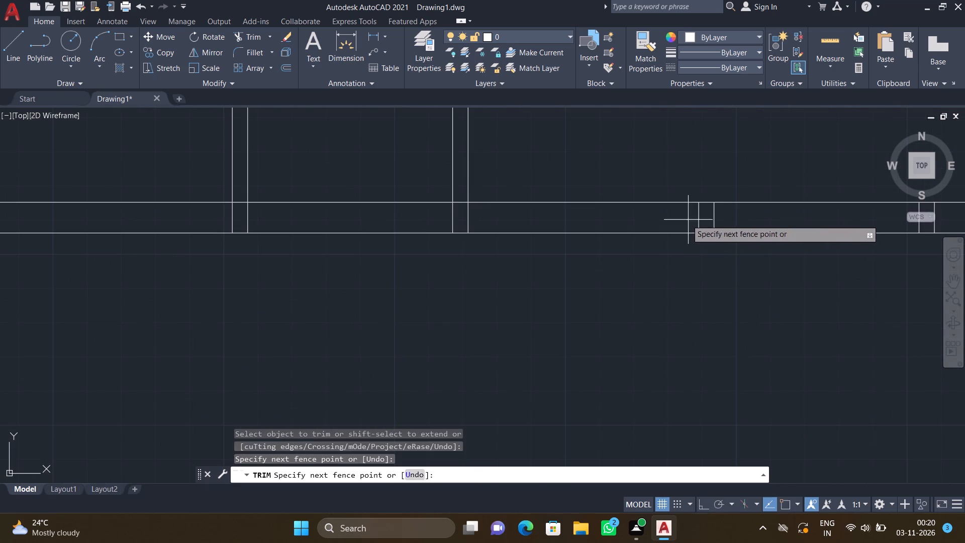
left_click_drag(689, 220, 735, 220)
scroll(738, 220, "down", 4)
scroll(785, 224, "up", 3)
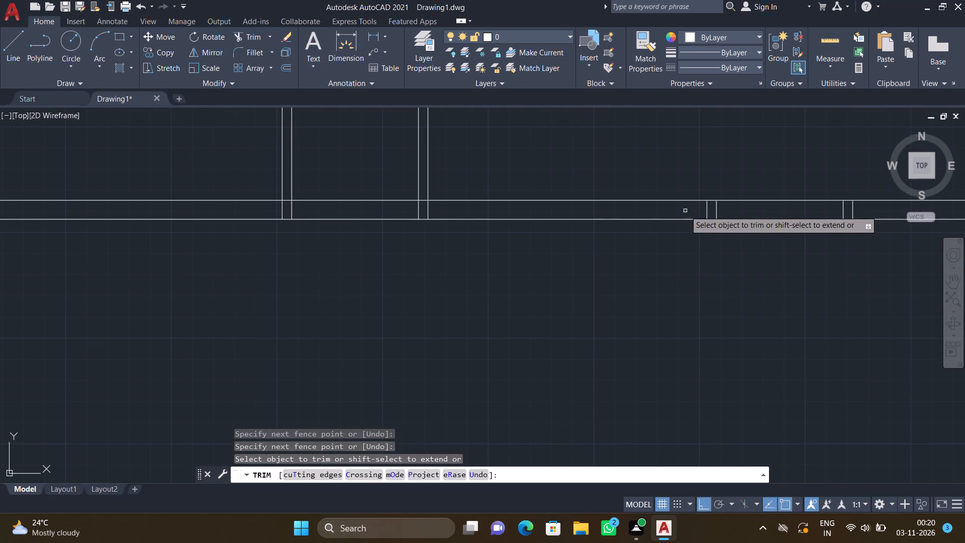
left_click_drag(690, 212, 729, 212)
scroll(843, 213, "up", 2)
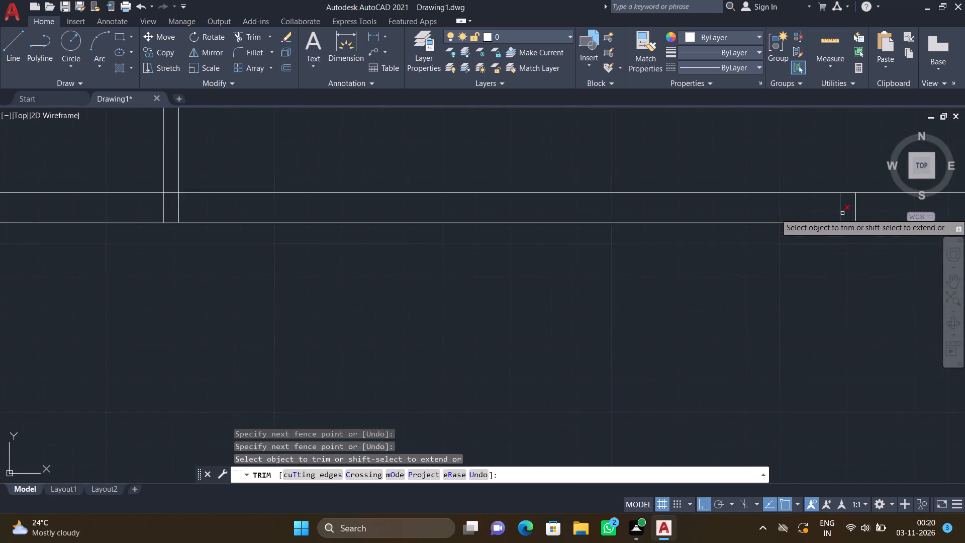
scroll(842, 213, "up", 1)
left_click_drag(833, 207, 864, 207)
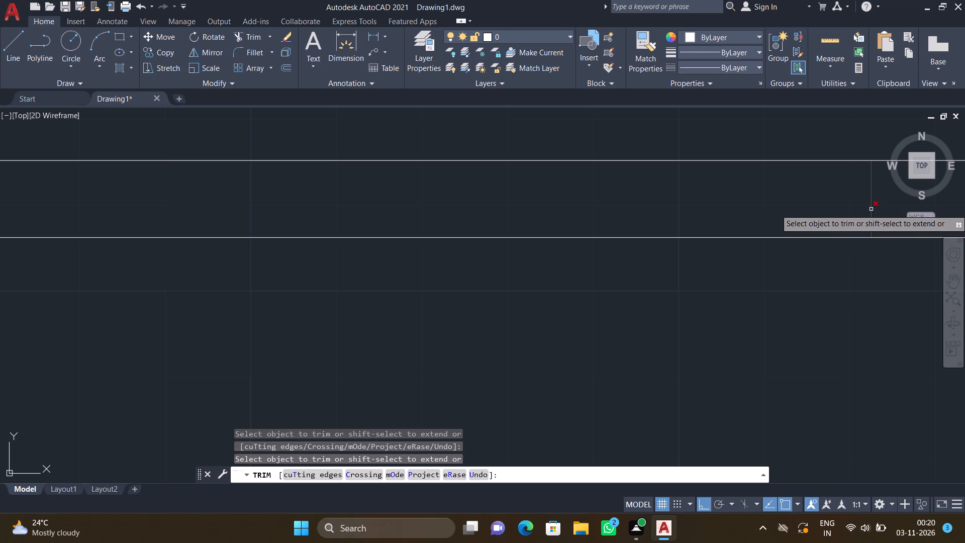
left_click(871, 209)
scroll(835, 212, "down", 5)
scroll(717, 175, "down", 3)
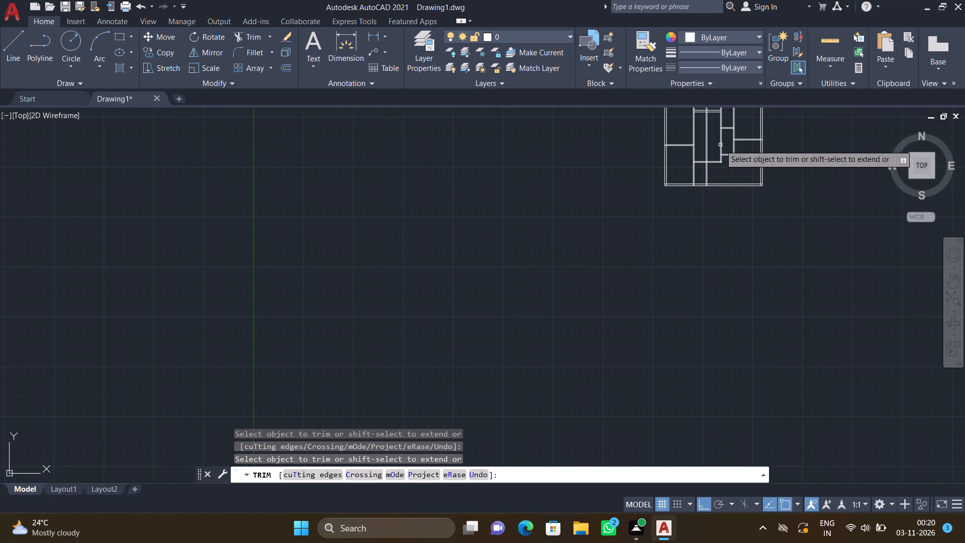
scroll(711, 147, "up", 3)
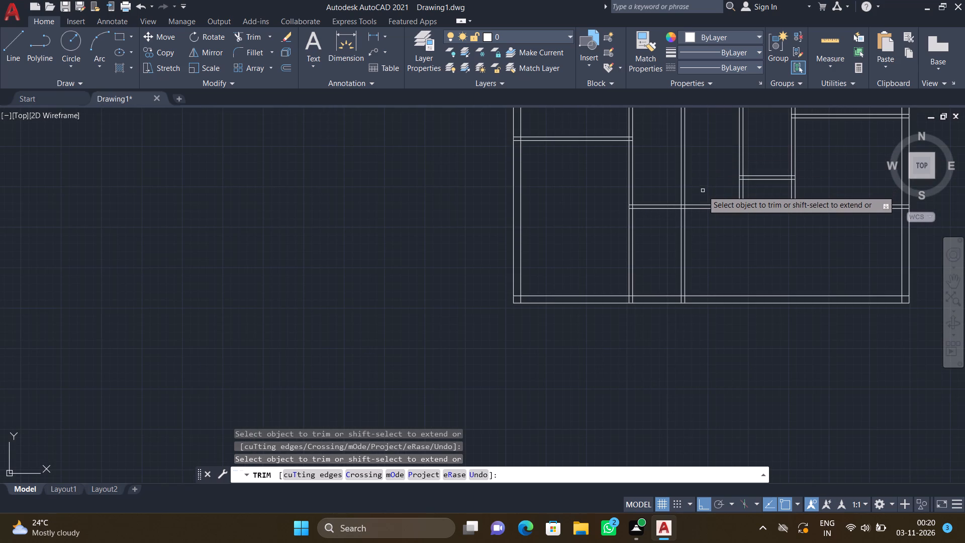
scroll(705, 193, "up", 2)
scroll(711, 188, "down", 3)
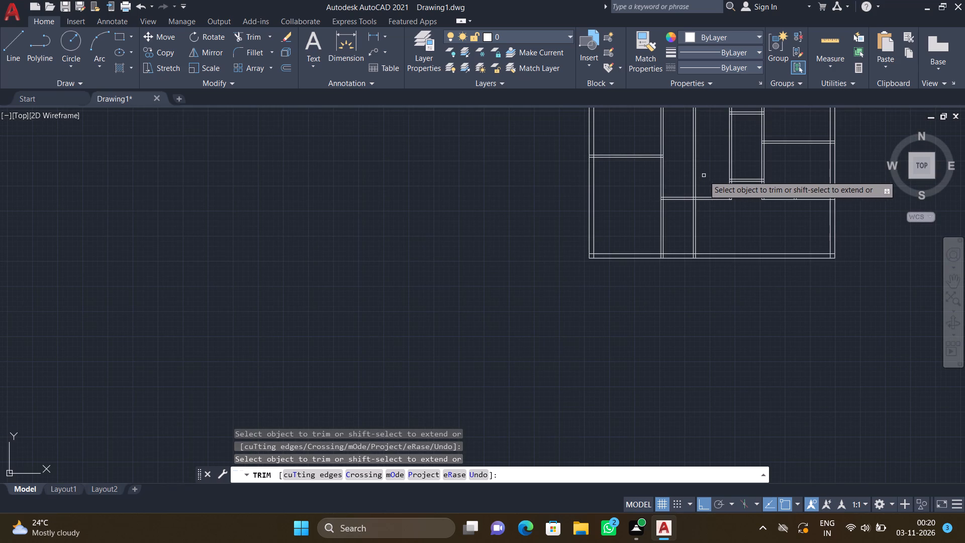
key("Return")
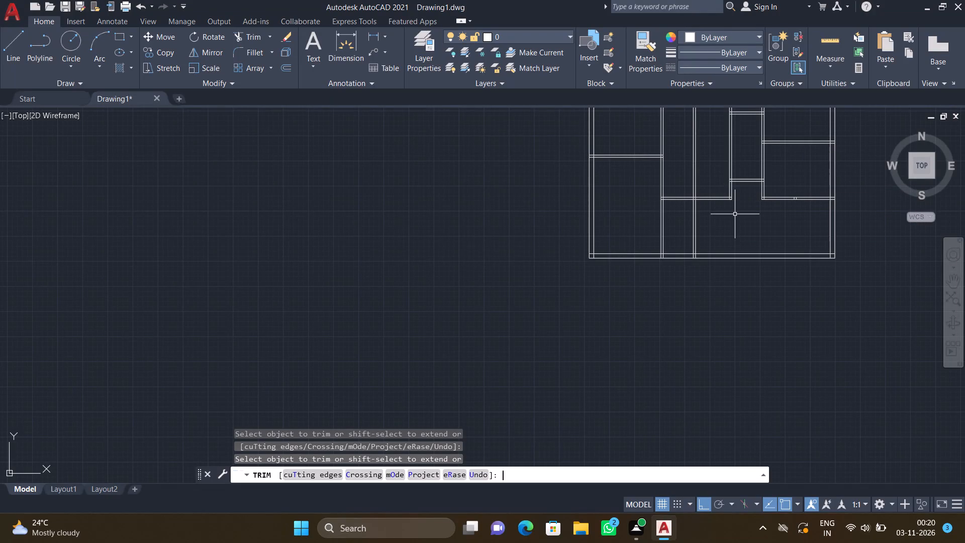
Trim the new vertical partition in the second column between the upper and lower horizontal partitions.
middle_click_drag(707, 171, 627, 241)
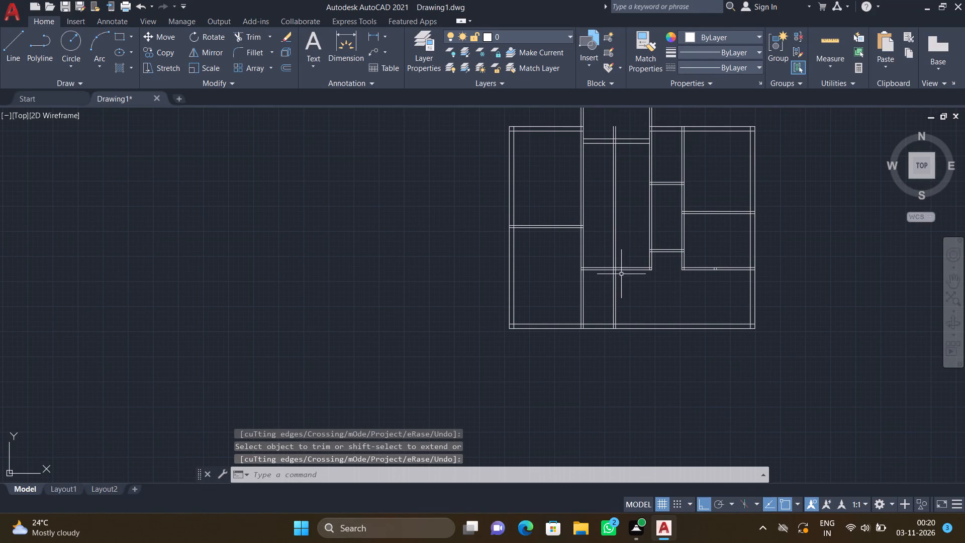
scroll(631, 220, "up", 1)
type("TR")
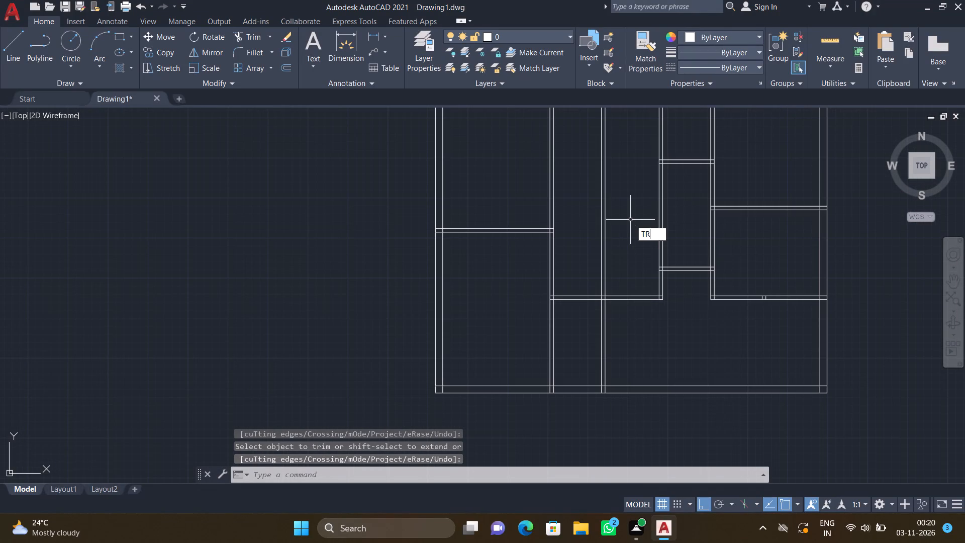
key("Return")
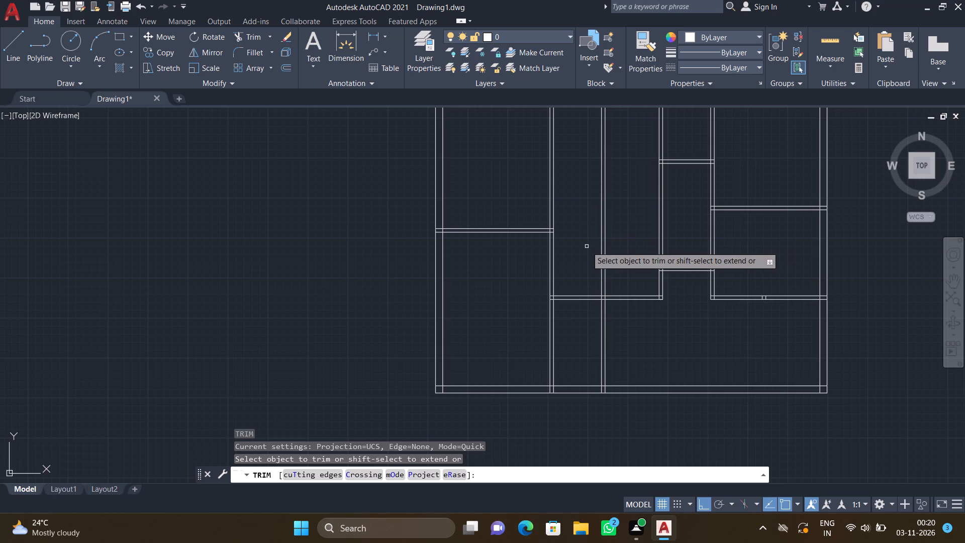
left_click_drag(588, 248, 622, 251)
scroll(616, 229, "down", 2)
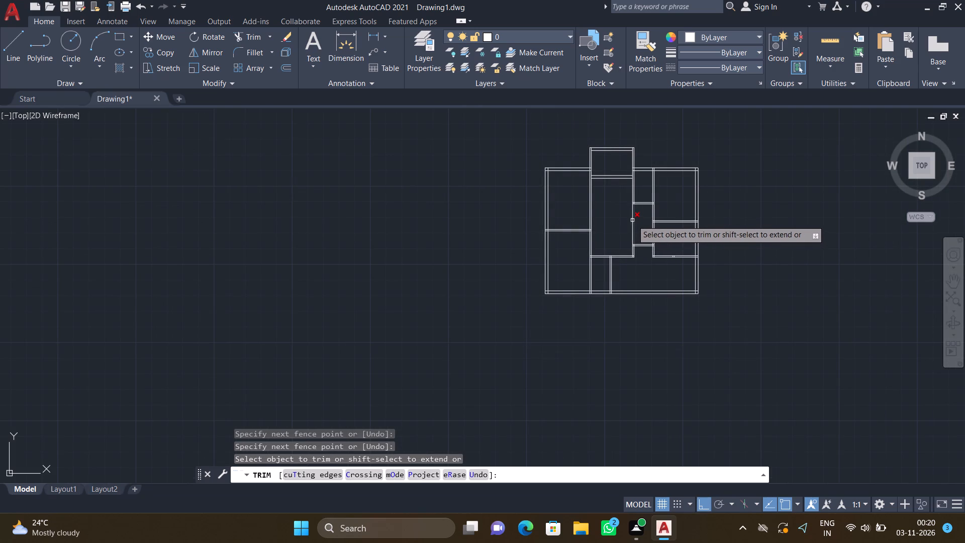
scroll(621, 236, "up", 1)
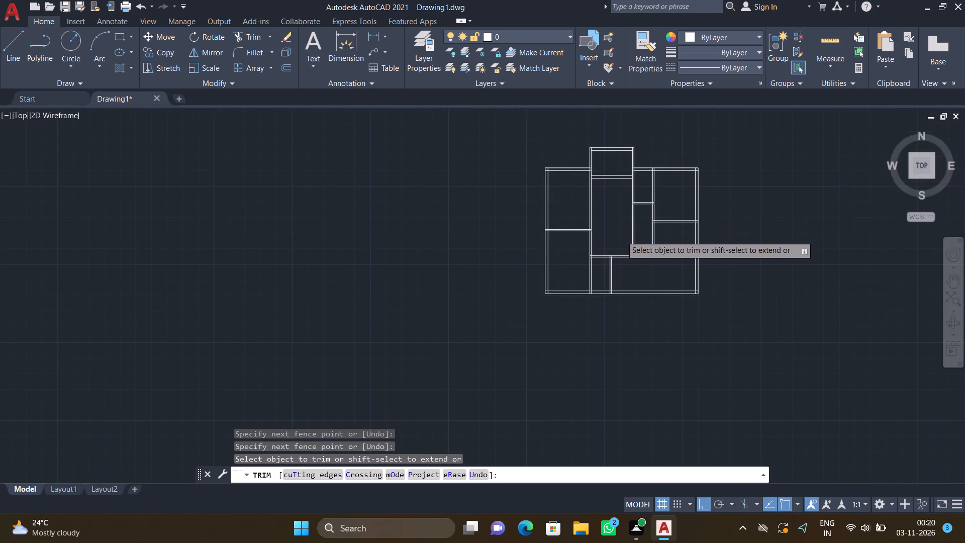
scroll(621, 236, "up", 1)
key("Return")
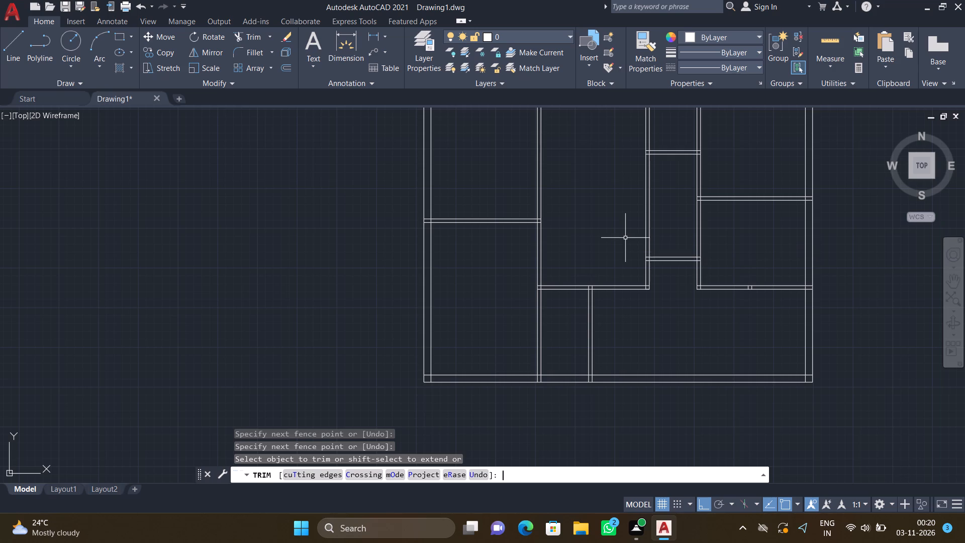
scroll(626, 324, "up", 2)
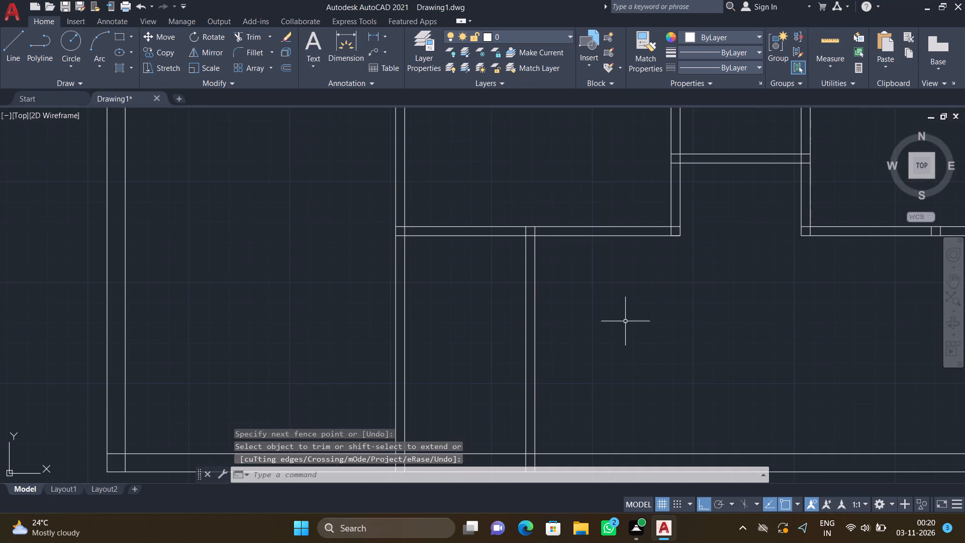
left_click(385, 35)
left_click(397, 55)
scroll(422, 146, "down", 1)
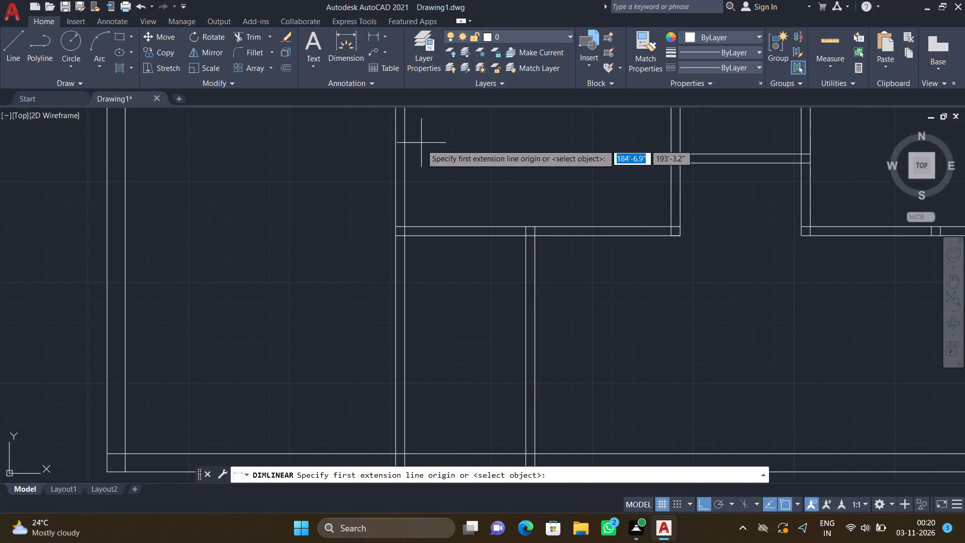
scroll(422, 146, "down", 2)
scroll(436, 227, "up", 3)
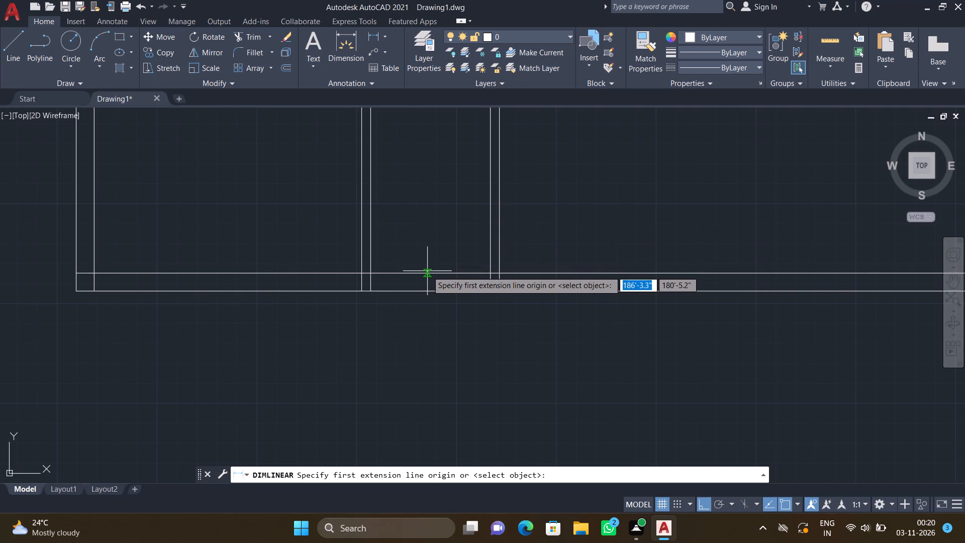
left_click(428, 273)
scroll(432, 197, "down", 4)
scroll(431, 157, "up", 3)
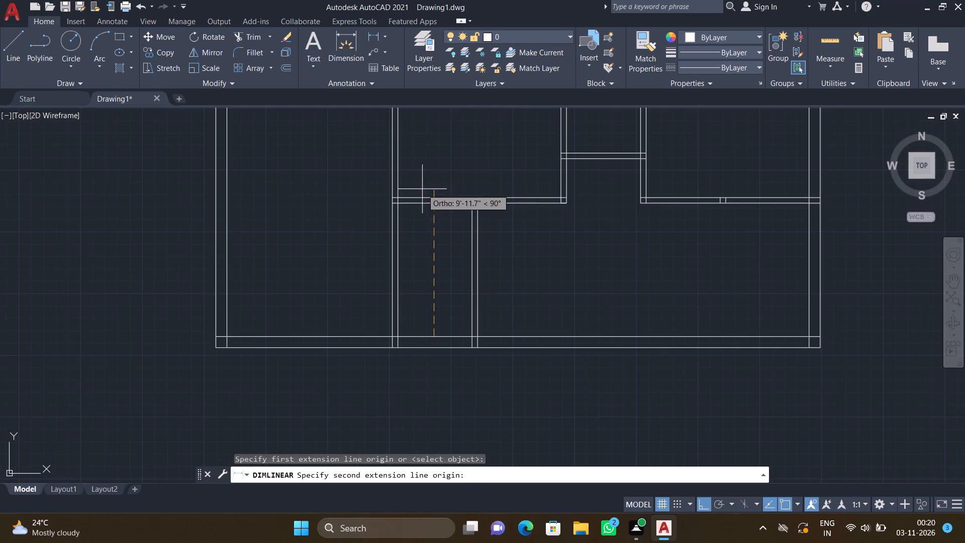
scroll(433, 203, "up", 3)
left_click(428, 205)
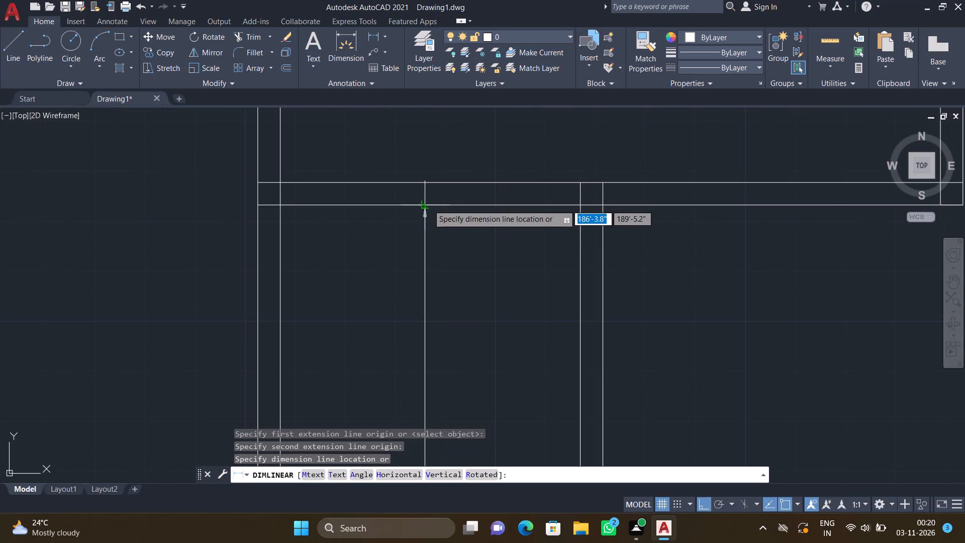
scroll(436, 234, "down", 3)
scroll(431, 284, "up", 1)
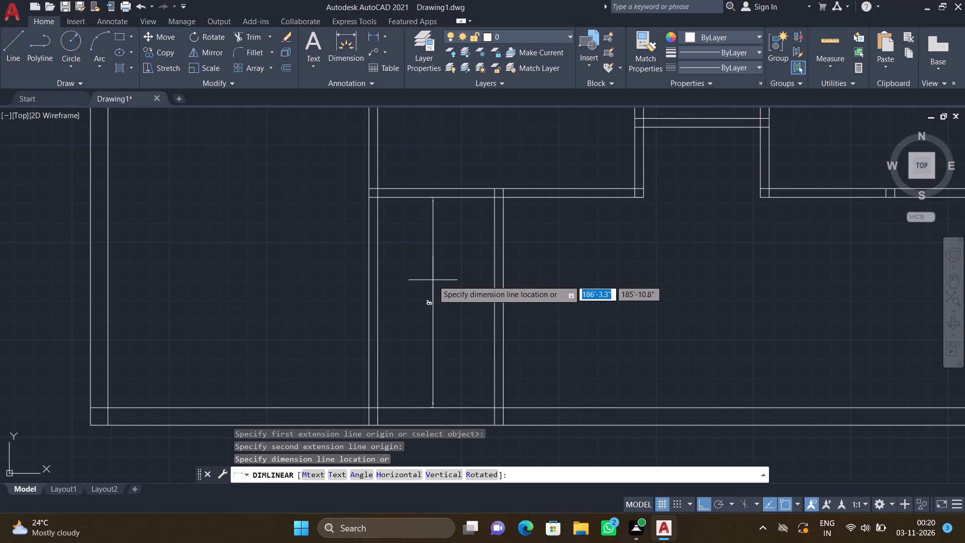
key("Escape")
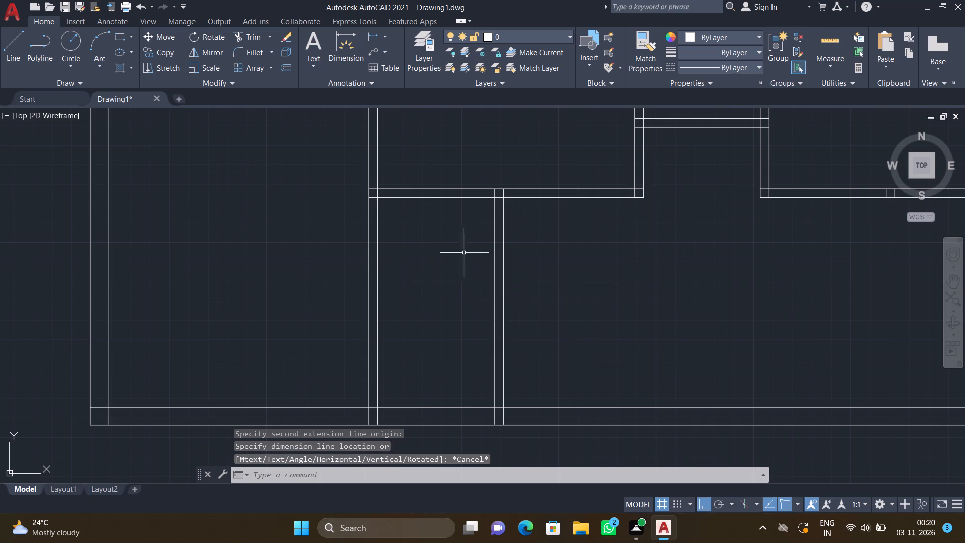
Trim the second column's lower horizontal partition between the new vertical partition and the second-third column partition.
scroll(513, 262, "down", 2)
type("TR")
key("Return")
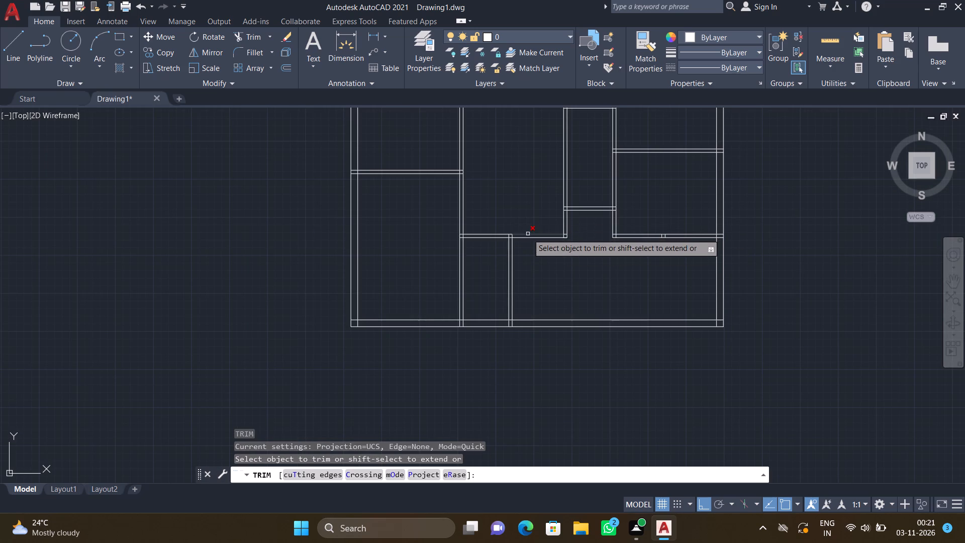
scroll(528, 234, "up", 1)
left_click_drag(527, 222, 541, 271)
scroll(554, 253, "down", 2)
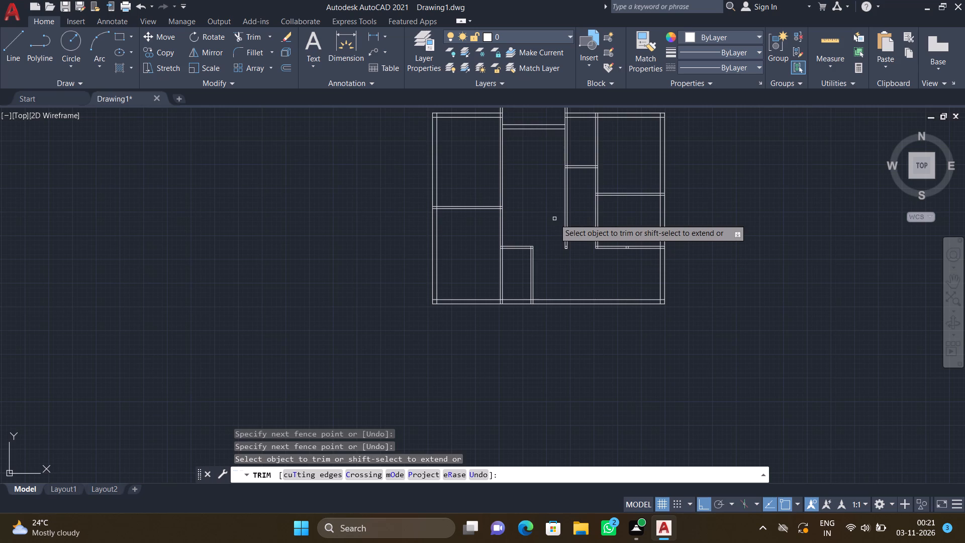
Trim the third column's side partitions down to the lower horizontal partition level, except beside the fourth column's middle partition, plus the horizontal partitions between them.
left_click_drag(554, 218, 621, 230)
left_click_drag(555, 151, 626, 159)
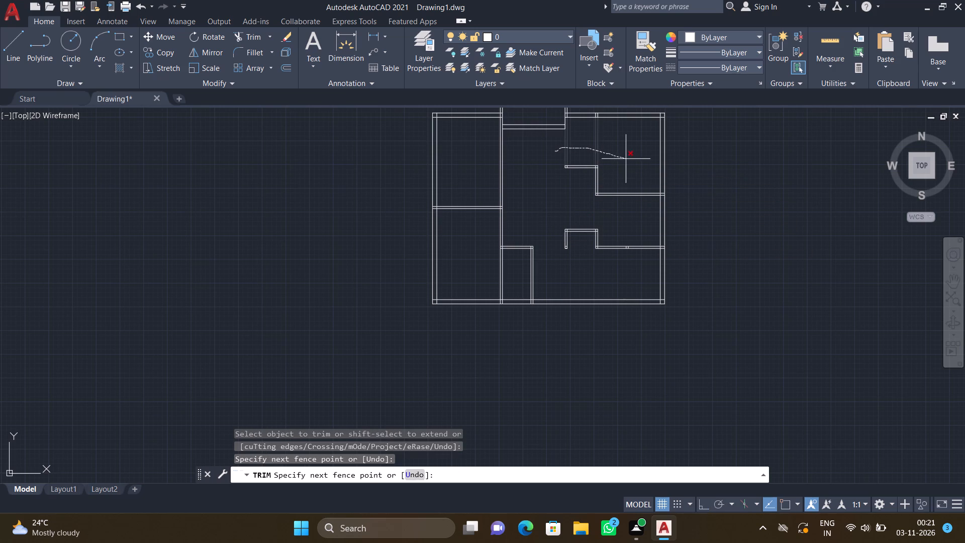
left_click_drag(626, 159, 619, 177)
left_click_drag(578, 150, 582, 210)
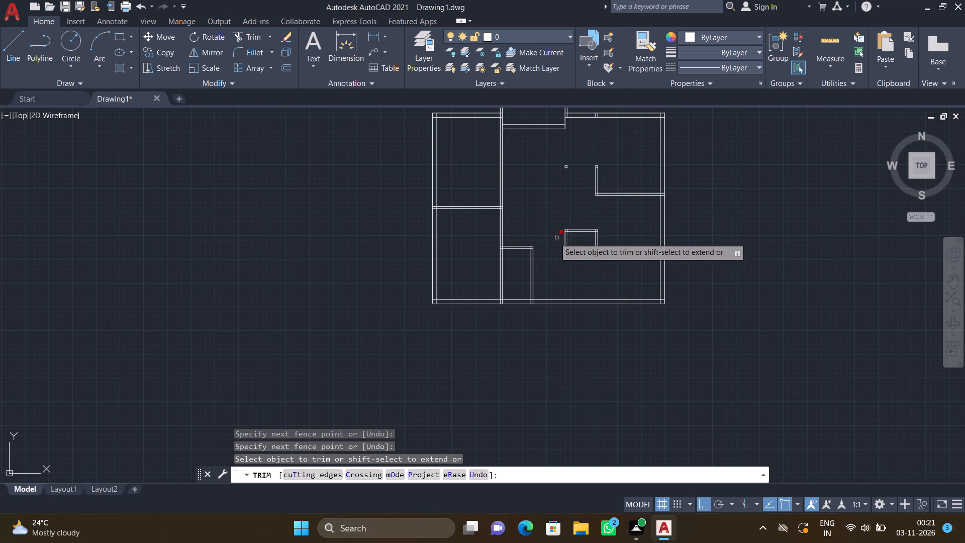
left_click_drag(547, 240, 608, 245)
left_click_drag(576, 205, 575, 256)
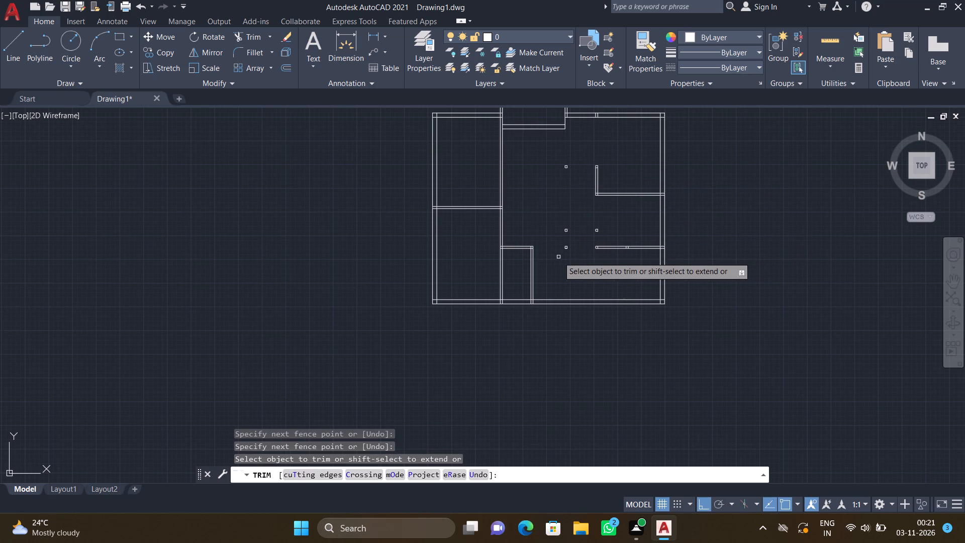
Trim away the leftover junction fragments at the bottom of the second-third partition and around the removed lower horizontal partition of the third column.
scroll(561, 255, "up", 3)
left_click_drag(572, 137, 562, 259)
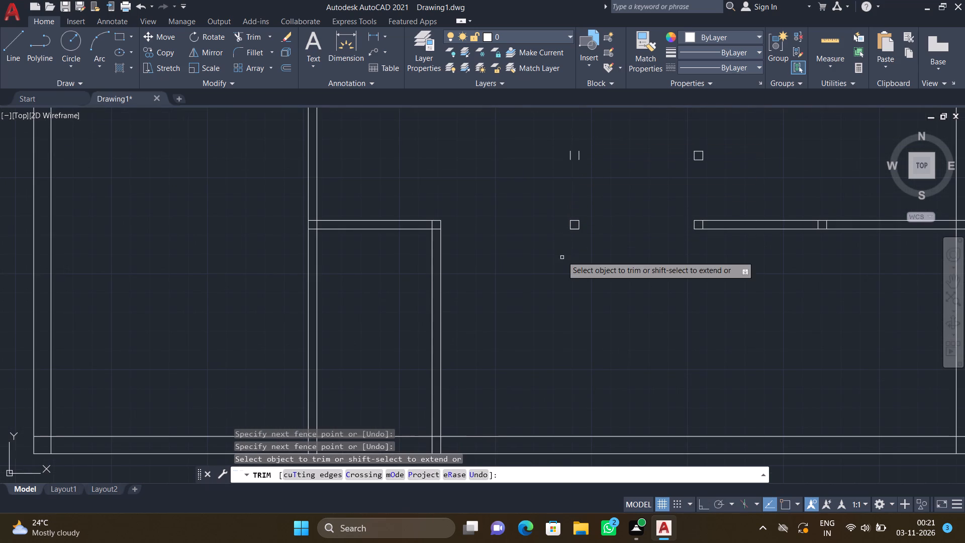
left_click_drag(560, 234, 615, 237)
left_click_drag(570, 225, 580, 225)
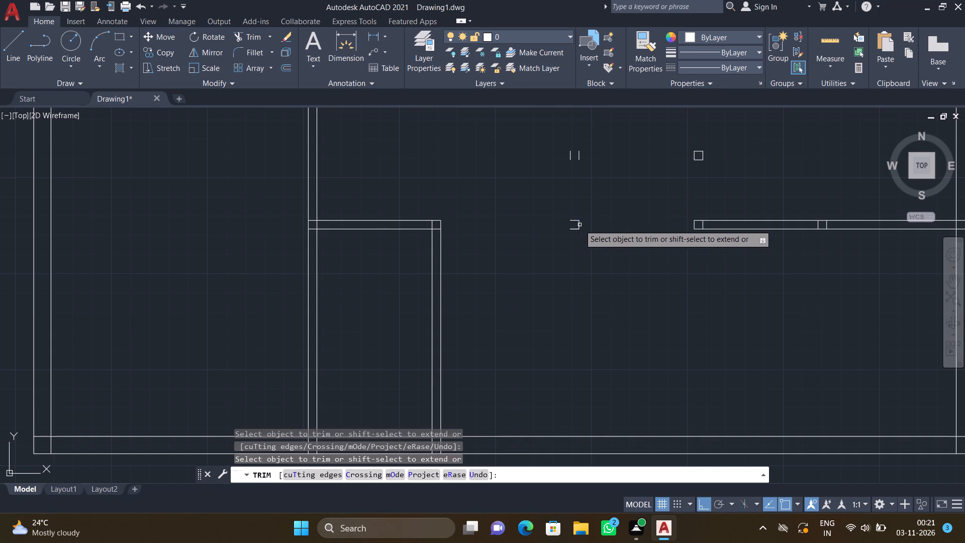
left_click_drag(580, 225, 588, 227)
left_click_drag(575, 214, 583, 244)
left_click(578, 224)
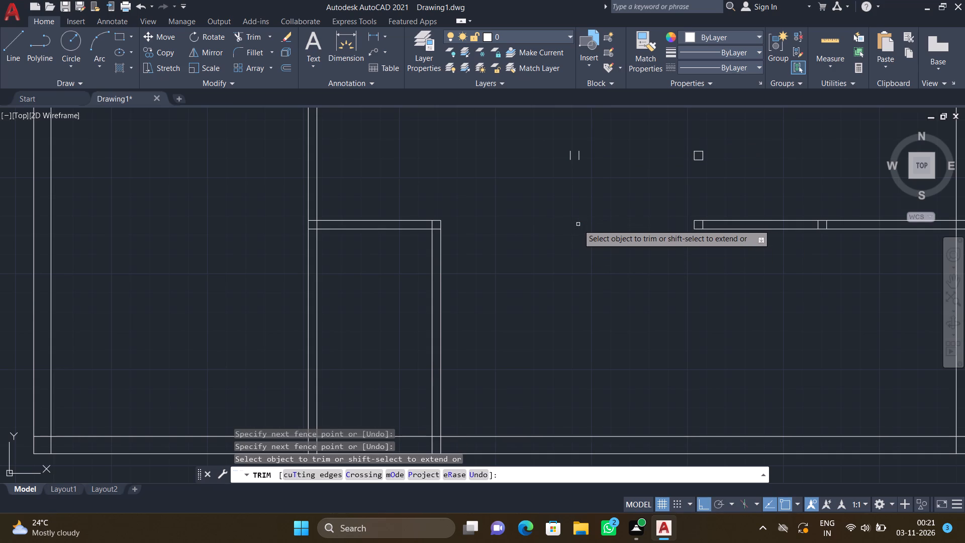
left_click_drag(550, 146, 609, 162)
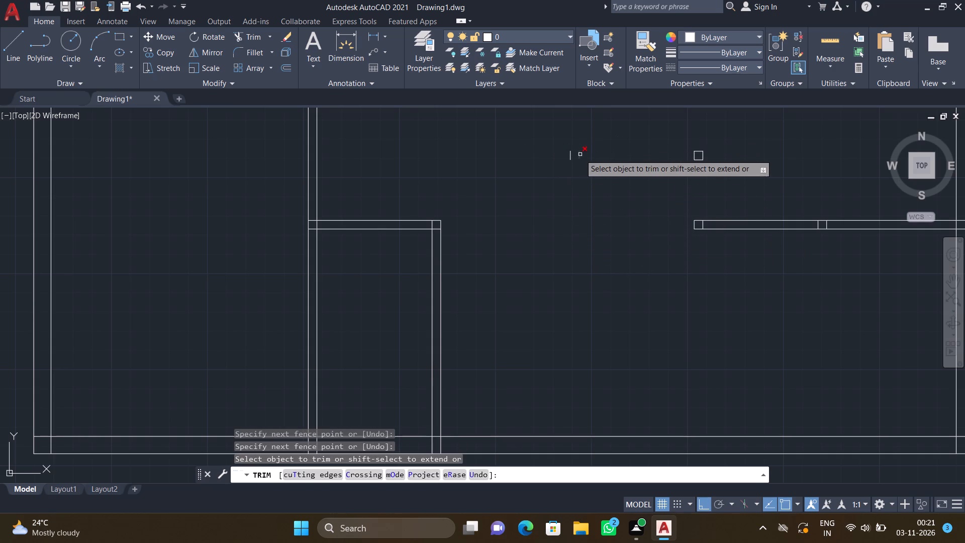
left_click_drag(578, 154, 567, 159)
left_click(570, 158)
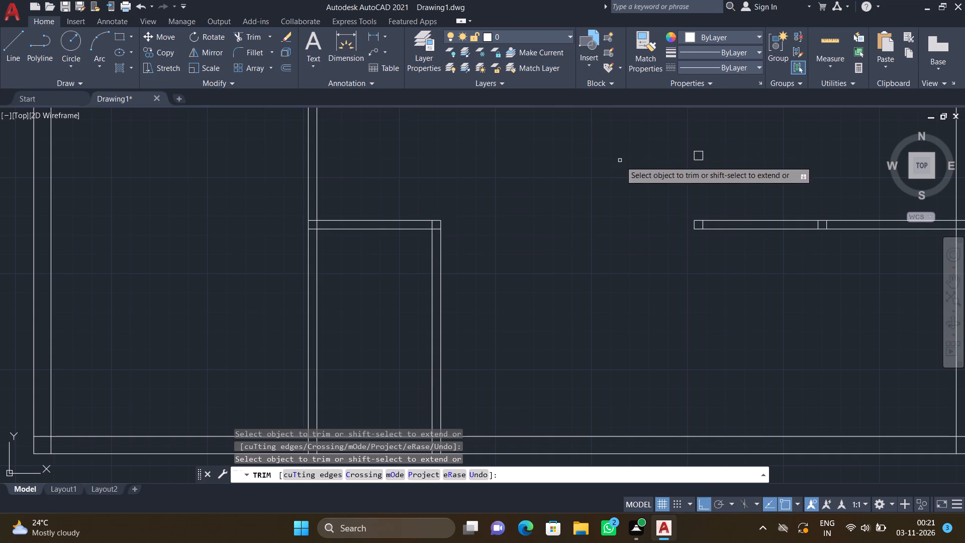
left_click_drag(668, 158, 711, 165)
left_click_drag(702, 151, 700, 163)
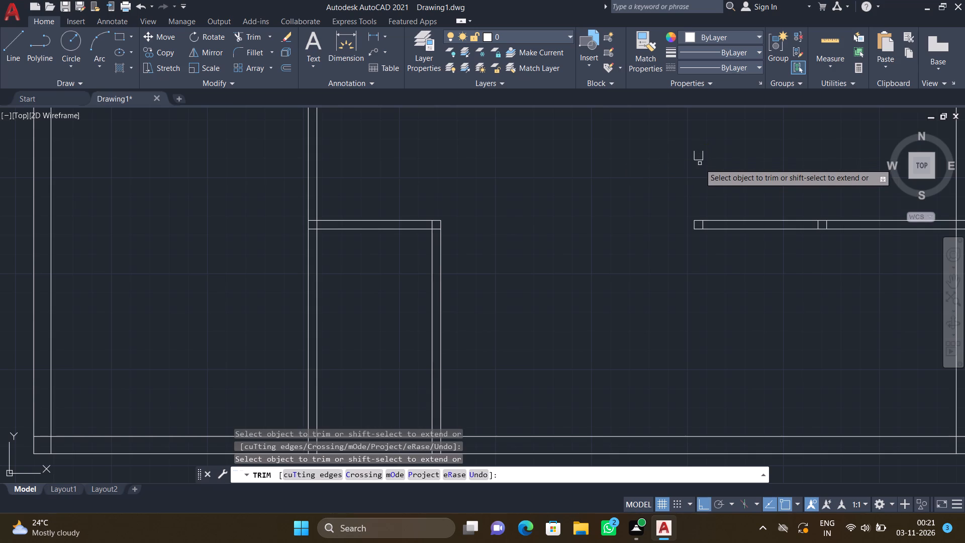
left_click_drag(700, 163, 699, 160)
left_click_drag(695, 157, 705, 158)
left_click(704, 157)
left_click(699, 160)
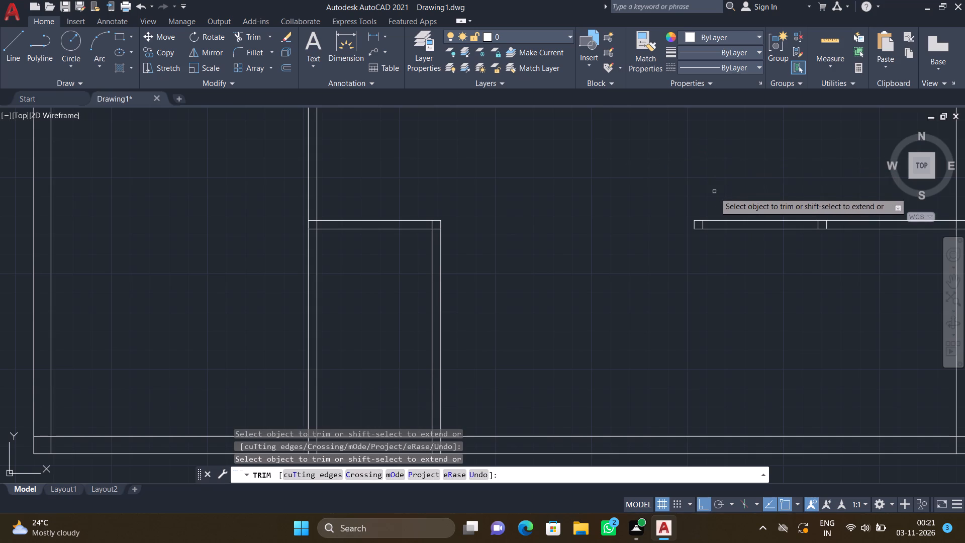
Trim the fourth column's lower horizontal partition on both sides of its small middle junction, up to the outer wall.
scroll(716, 194, "down", 3)
left_click_drag(722, 179, 712, 226)
left_click_drag(750, 192, 751, 195)
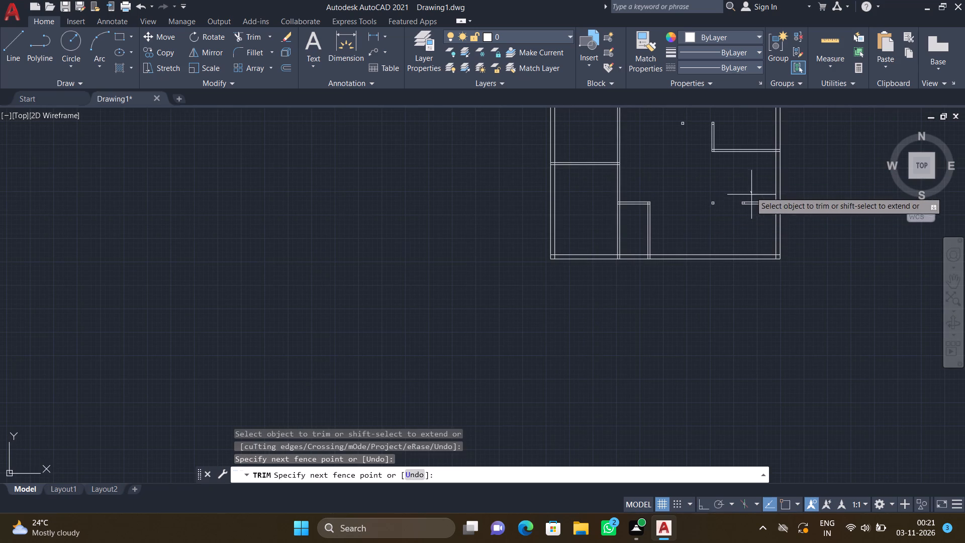
left_click_drag(751, 195, 753, 209)
scroll(781, 202, "up", 3)
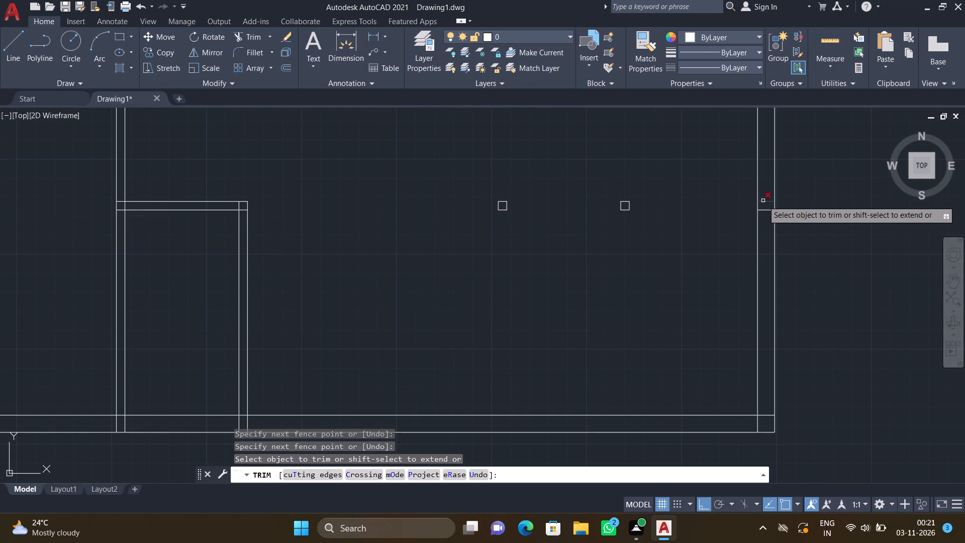
Trim the leftover junction lines of the removed lower horizontal partition in the right outer wall and the two isolated junction squares.
left_click_drag(763, 201, 765, 211)
left_click(766, 211)
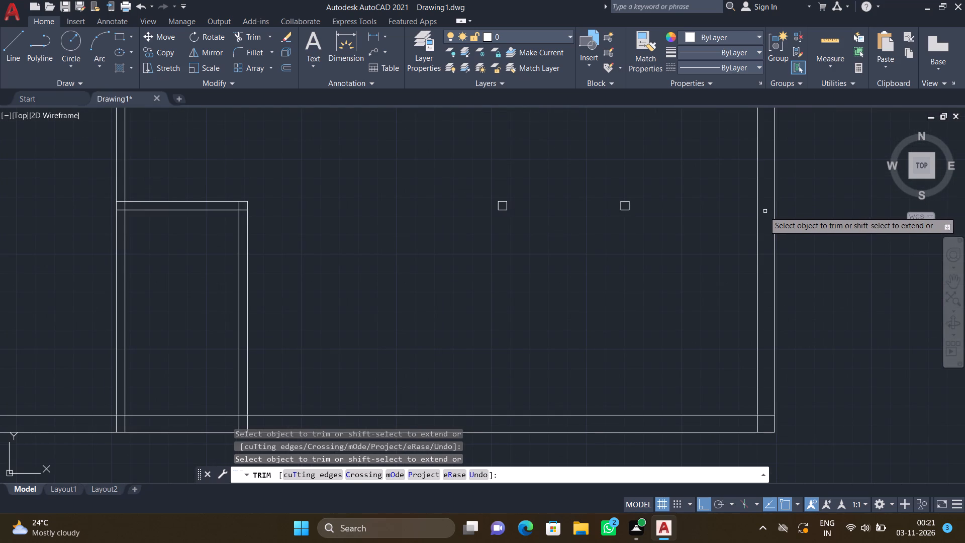
left_click_drag(651, 208, 483, 200)
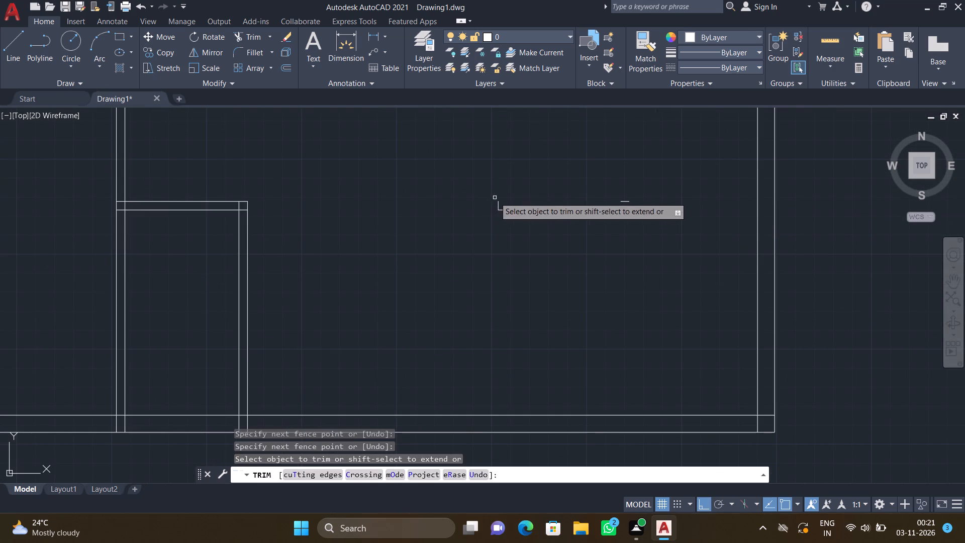
left_click_drag(495, 192, 508, 217)
left_click_drag(620, 190, 633, 227)
scroll(627, 217, "down", 5)
Trim away the fourth column's middle horizontal partition and the short vertical partition rising from its inner end.
scroll(604, 180, "up", 3)
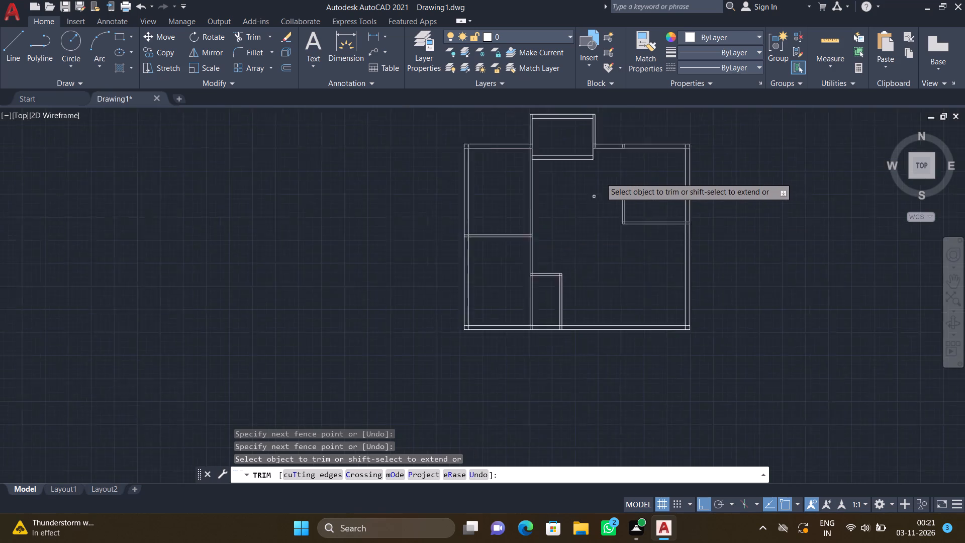
left_click_drag(586, 202, 592, 223)
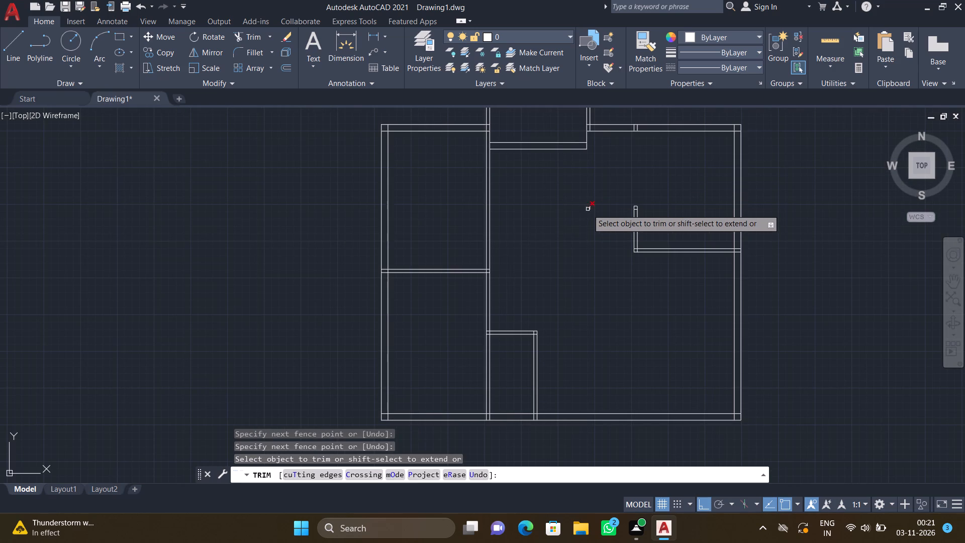
left_click_drag(588, 209, 602, 210)
left_click(589, 208)
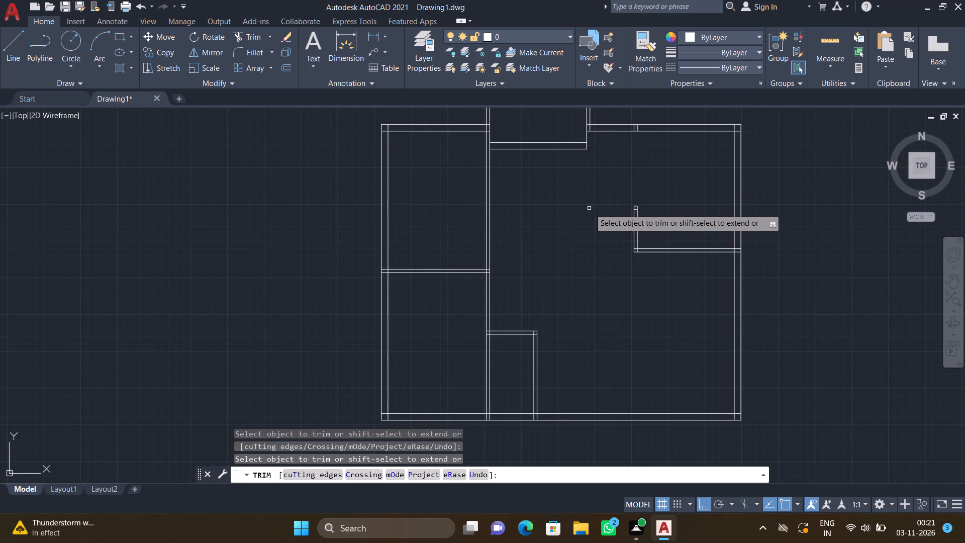
left_click_drag(621, 219, 660, 229)
left_click_drag(636, 204, 636, 245)
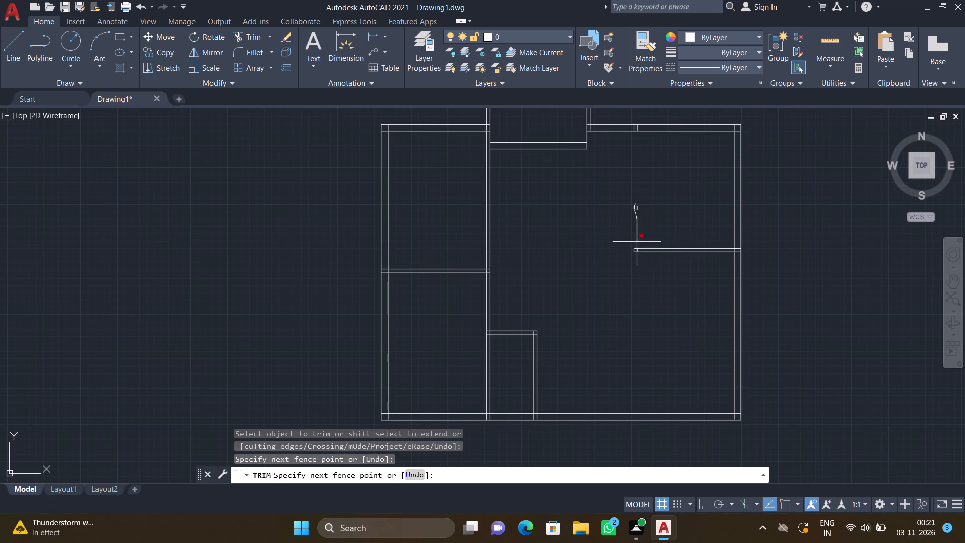
left_click_drag(636, 245, 638, 262)
left_click_drag(657, 241, 661, 270)
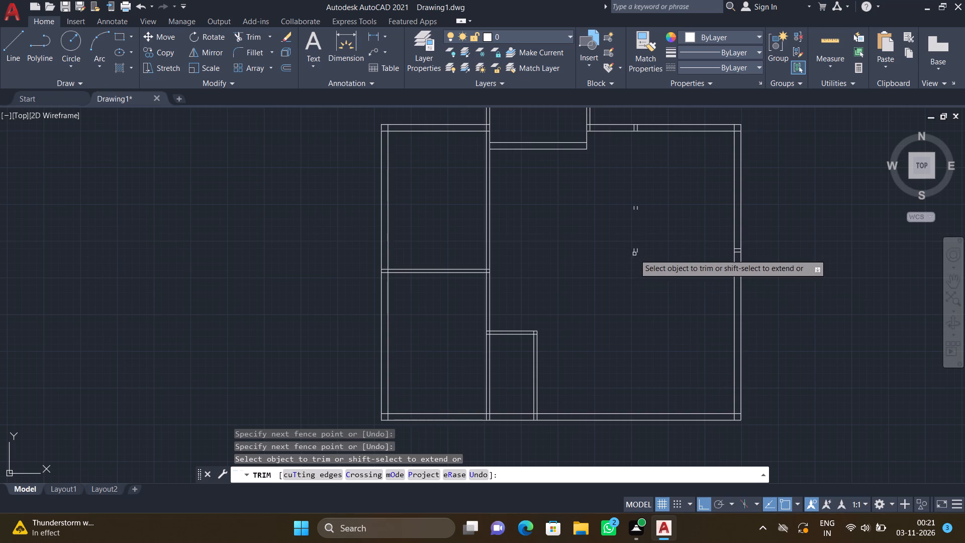
Trim the leftover fragments at both ends of the removed vertical partition, in the right outer wall and in the top outer wall.
scroll(628, 252, "up", 2)
left_click_drag(626, 249, 663, 245)
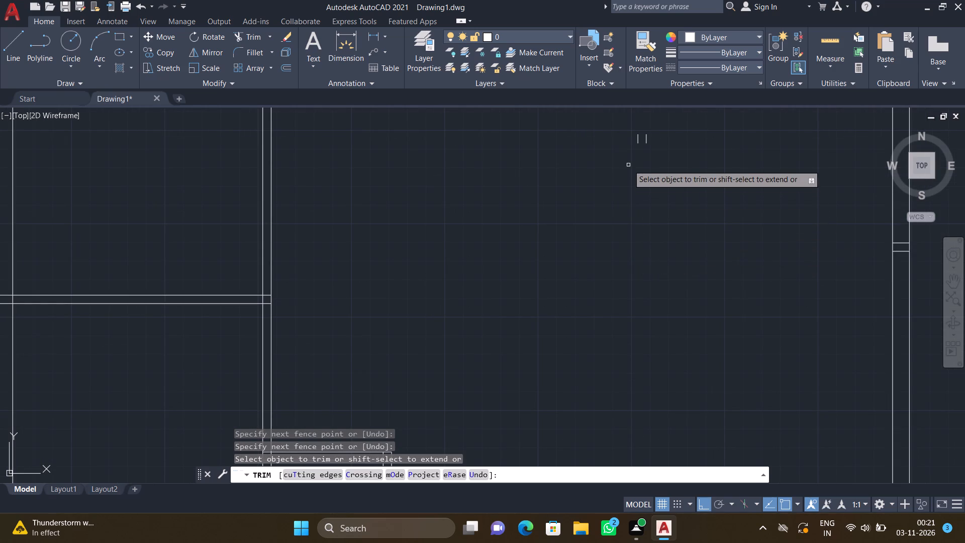
left_click_drag(630, 141, 675, 136)
scroll(717, 203, "down", 2)
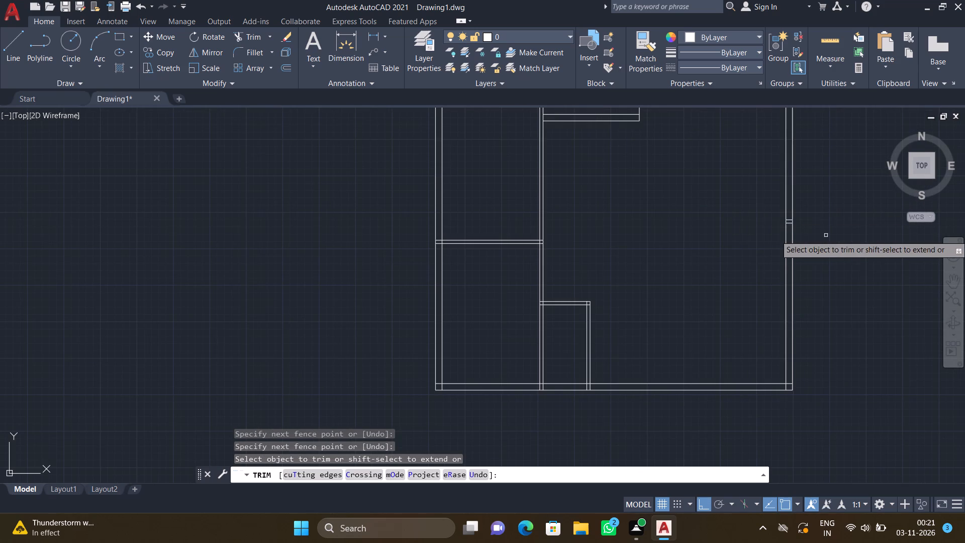
scroll(793, 222, "up", 3)
left_click_drag(759, 210, 759, 244)
scroll(718, 227, "down", 4)
scroll(655, 151, "up", 4)
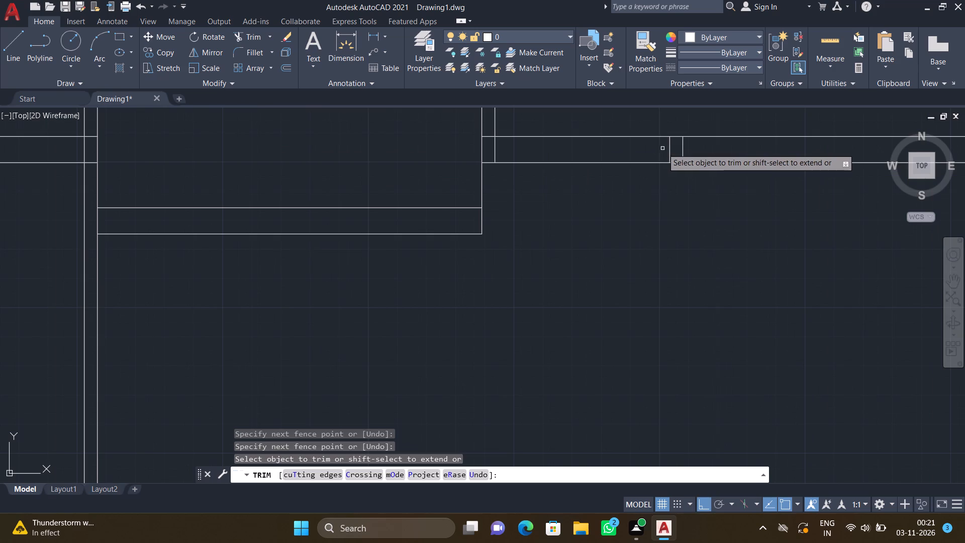
left_click_drag(665, 148, 695, 155)
scroll(683, 191, "down", 3)
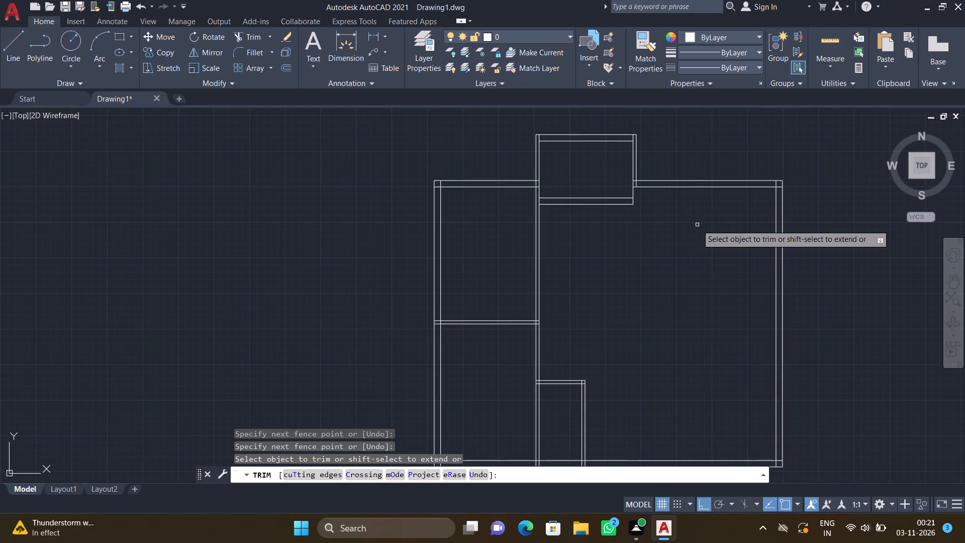
key("Return")
Offset the small lower room's outer vertical partition line 11'4" toward the right outer wall.
scroll(679, 223, "down", 3)
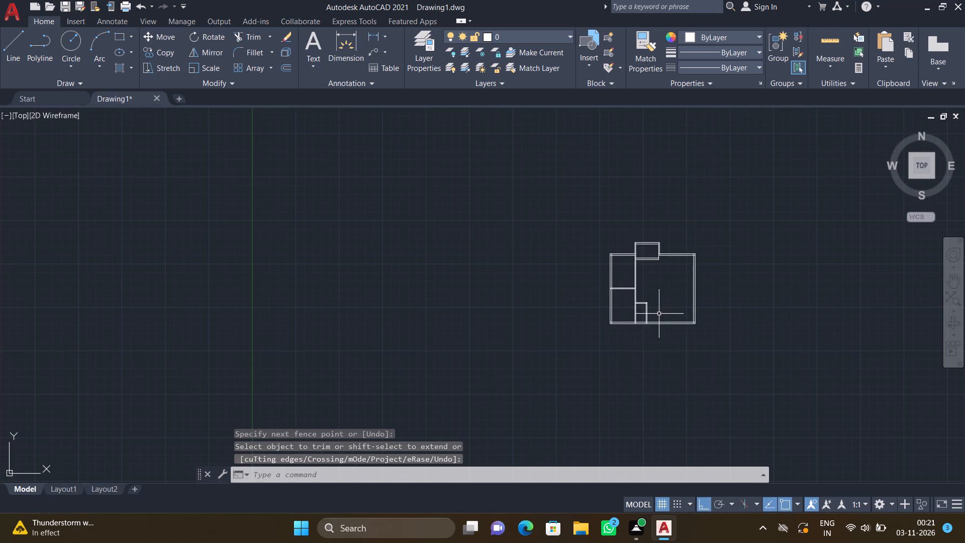
scroll(653, 317, "up", 4)
key("o")
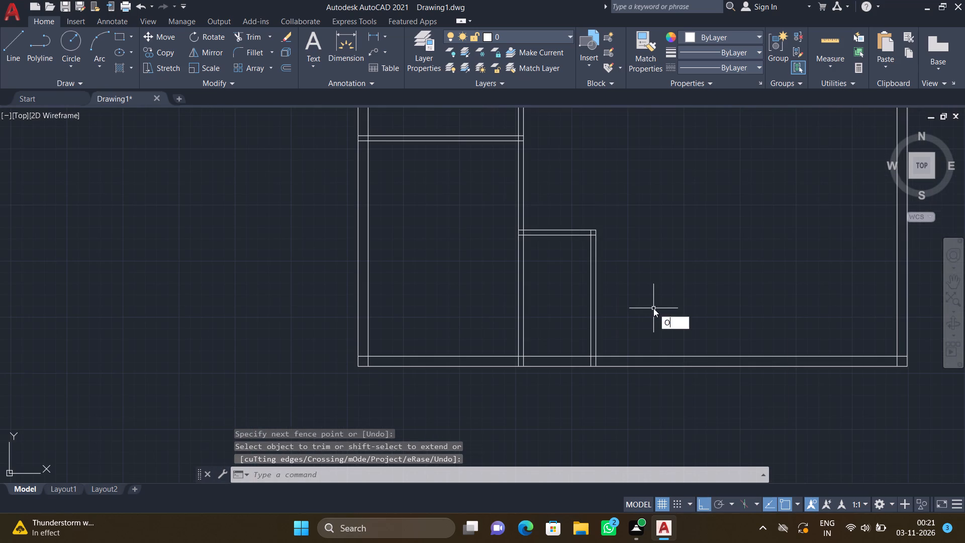
key("Return")
type("11'")
type("4\"")
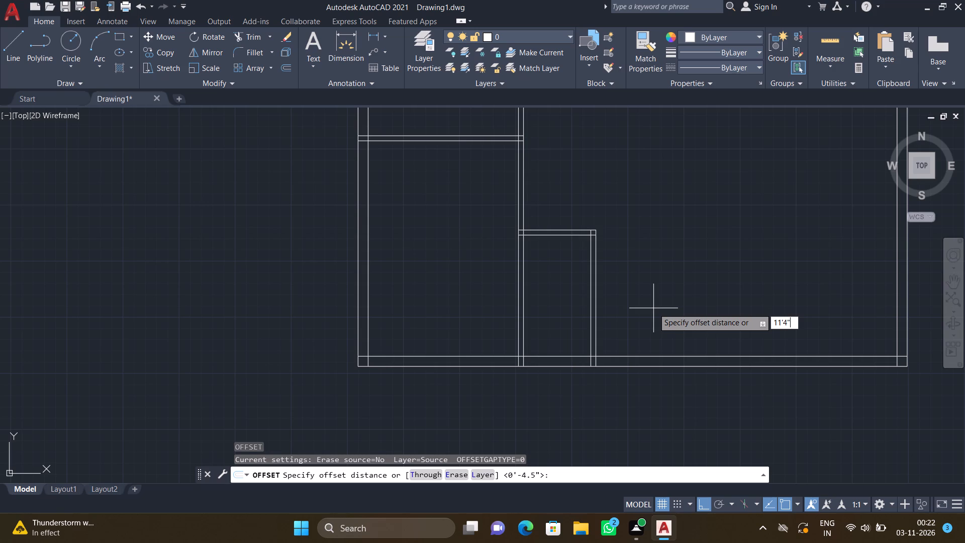
key("Return")
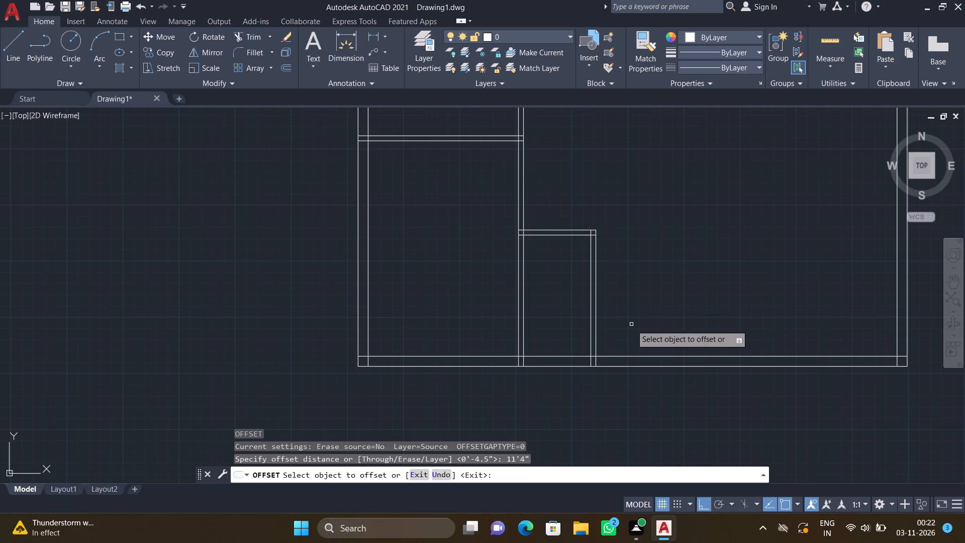
left_click_drag(596, 296, 602, 295)
left_click(705, 297)
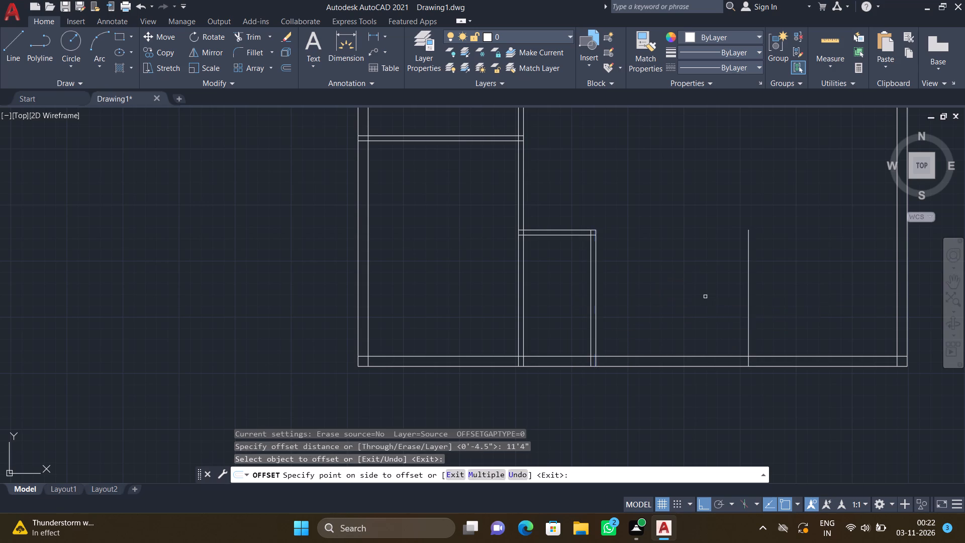
key("Return")
Offset the new vertical line 4.5" toward the right outer wall to form a partition.
key("o")
key("Return")
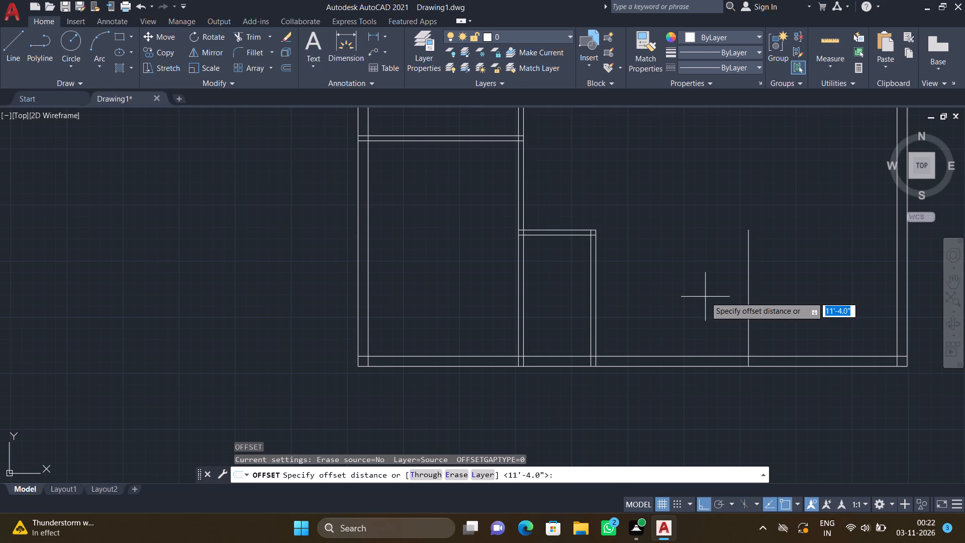
type("4.5\"")
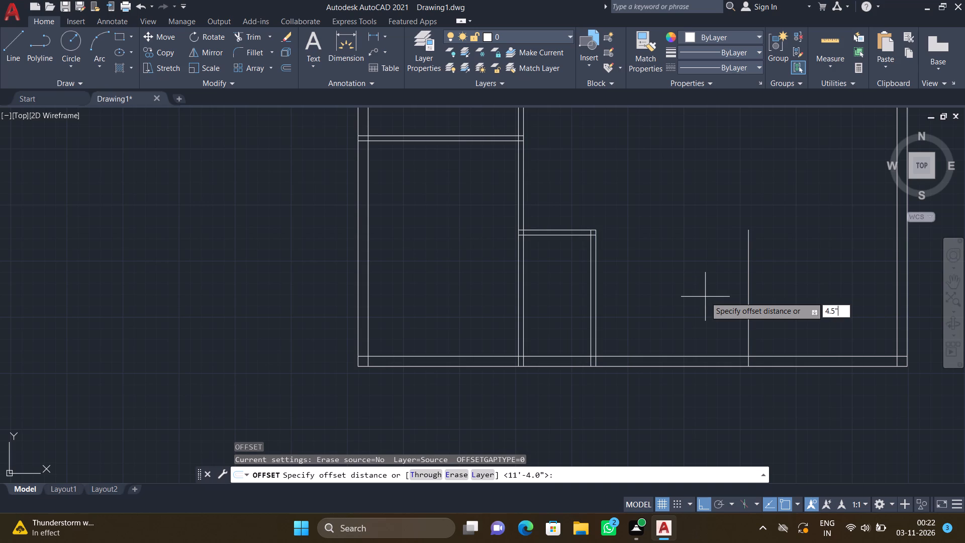
key("Return")
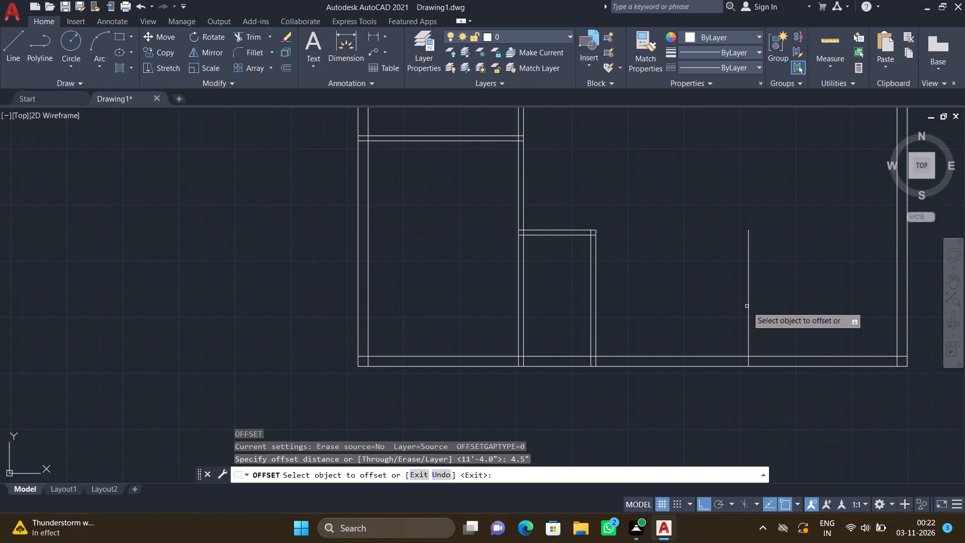
left_click(748, 304)
left_click(781, 304)
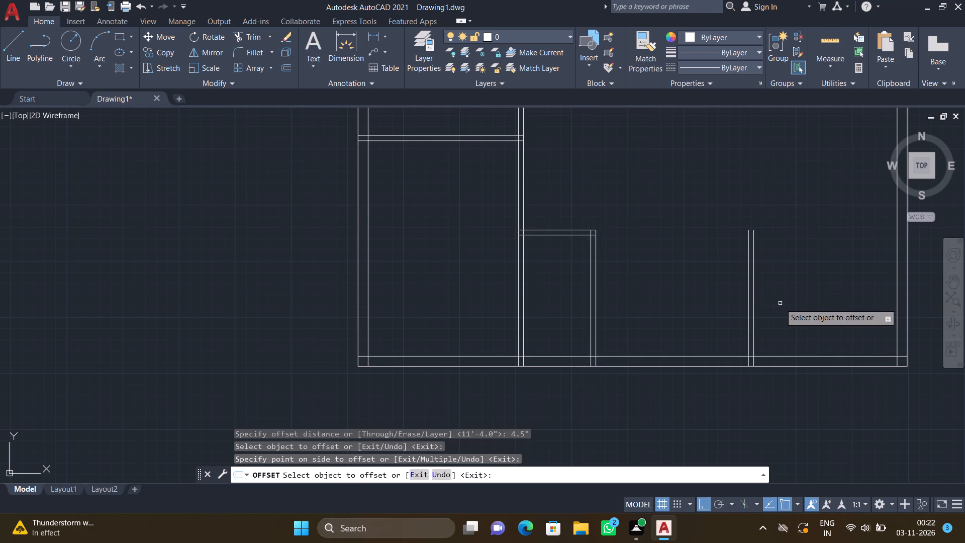
key("Return")
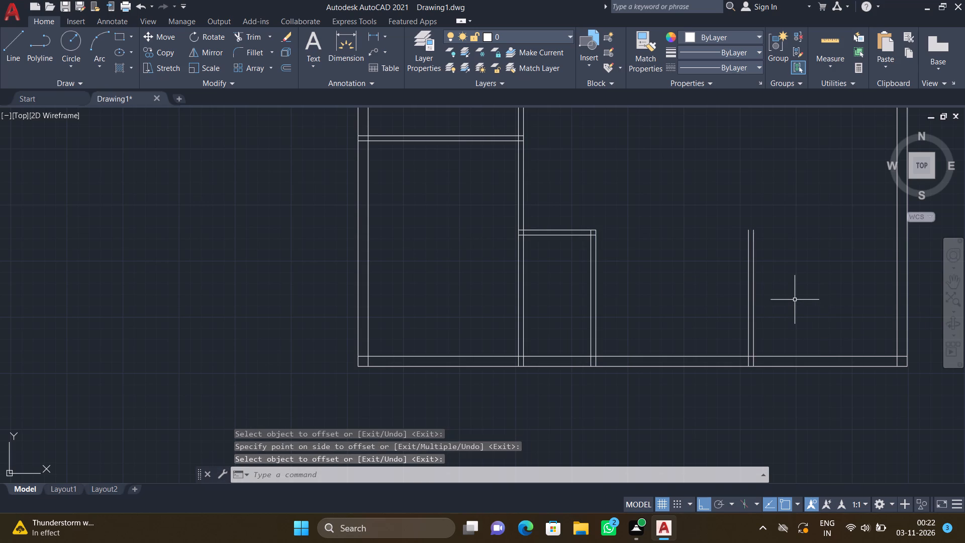
Offset the new partition's right face 5' toward the right outer wall.
key("o")
key("Return")
type("5'")
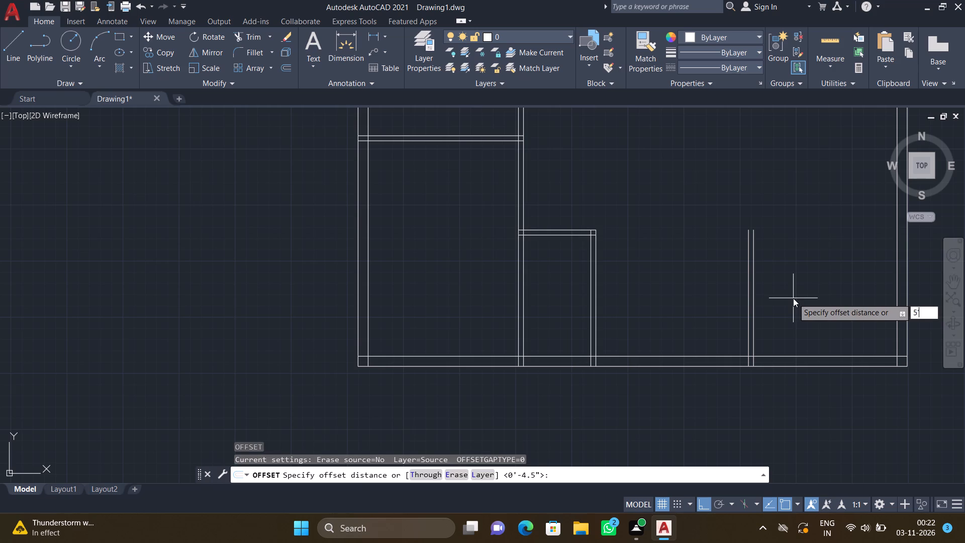
key("Return")
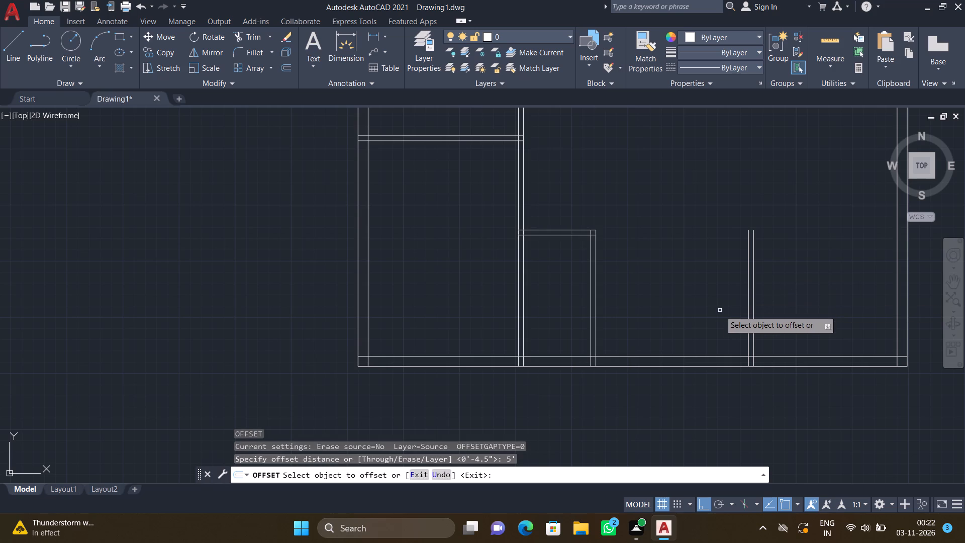
scroll(733, 316, "up", 1)
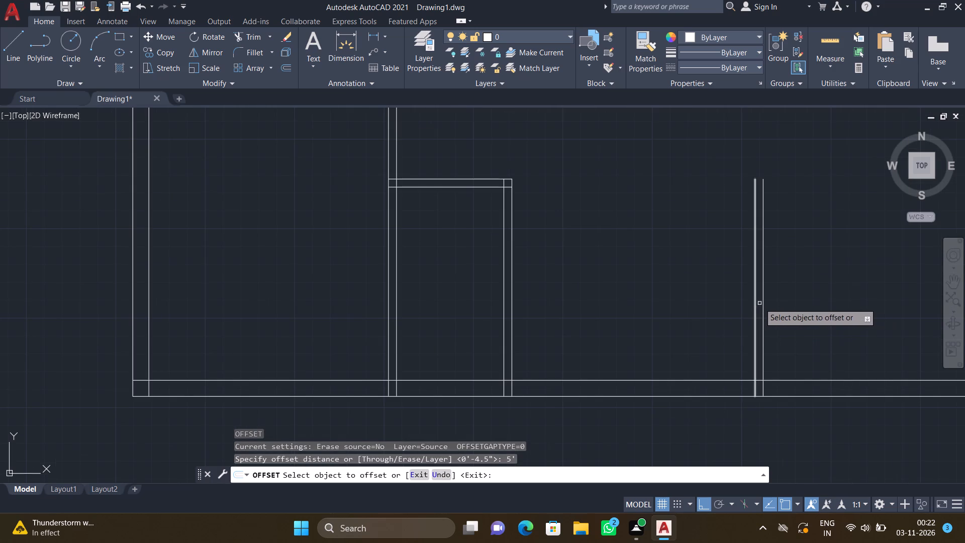
left_click_drag(763, 294, 768, 294)
left_click(865, 294)
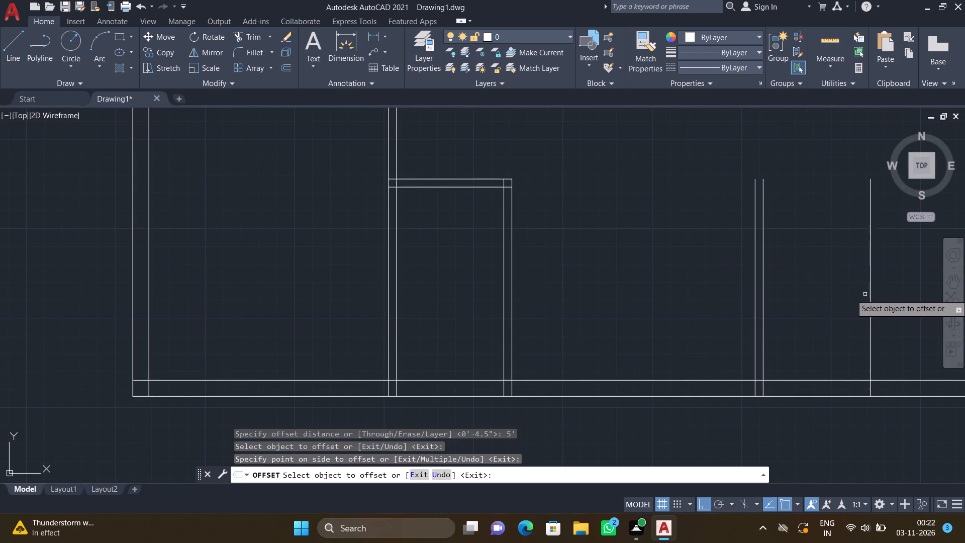
scroll(870, 296, "down", 3)
key("Return")
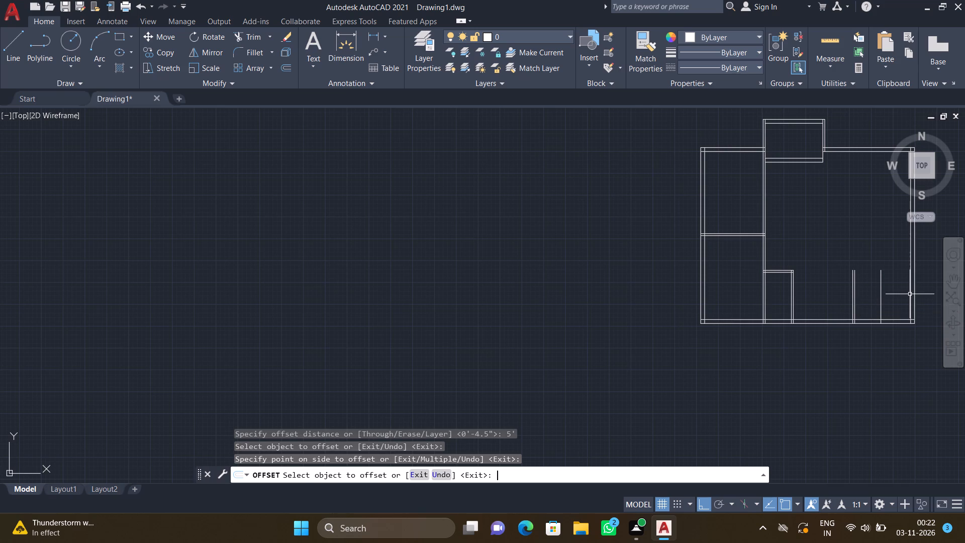
Offset the newest vertical line 4.5" toward the right outer wall to form a second partition.
key("o")
key("Return")
type("4.5\"")
key("Return")
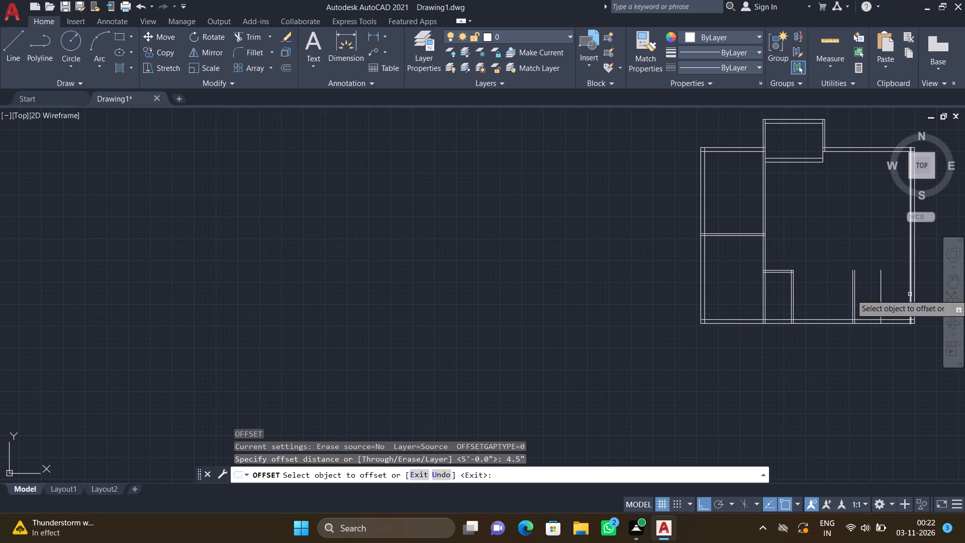
scroll(876, 305, "up", 1)
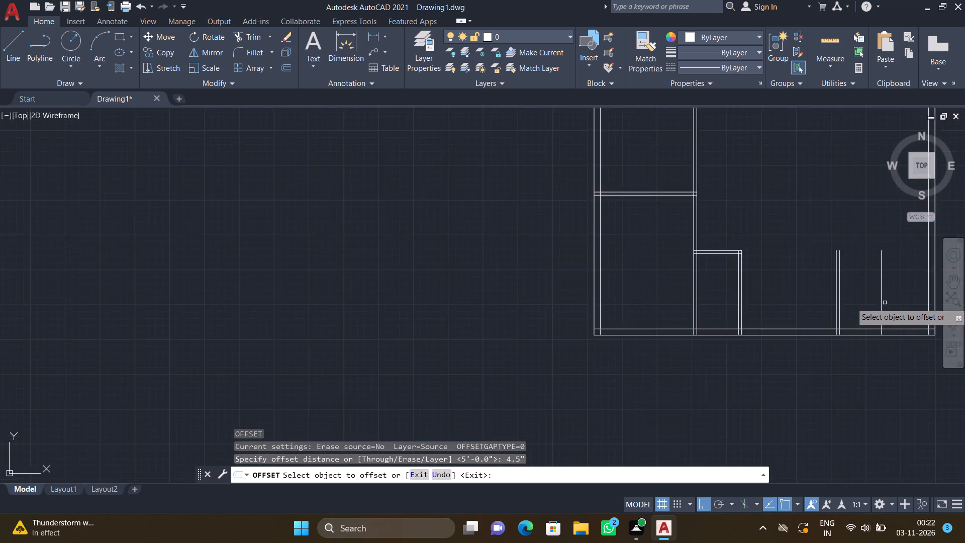
scroll(885, 303, "up", 2)
left_click_drag(868, 290, 875, 290)
left_click(890, 292)
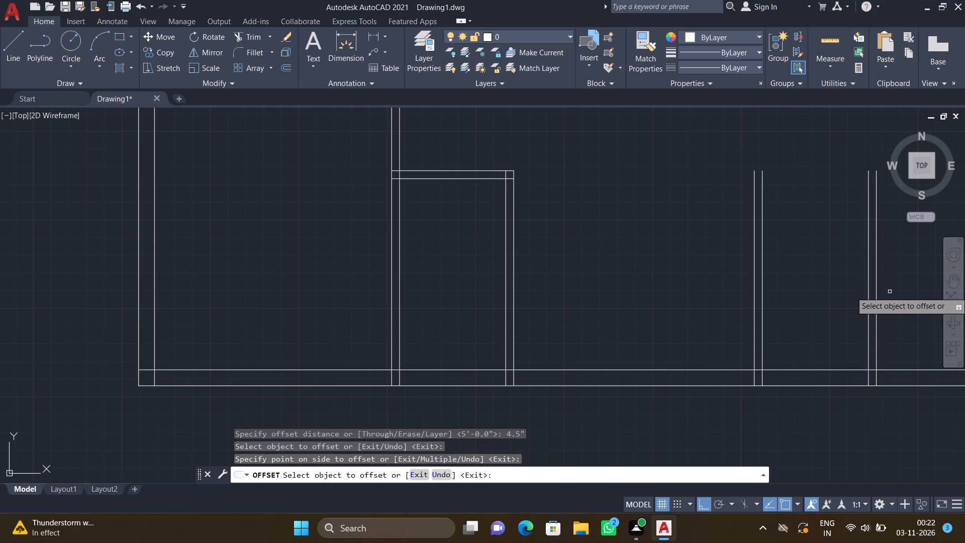
key("Return")
scroll(886, 292, "down", 4)
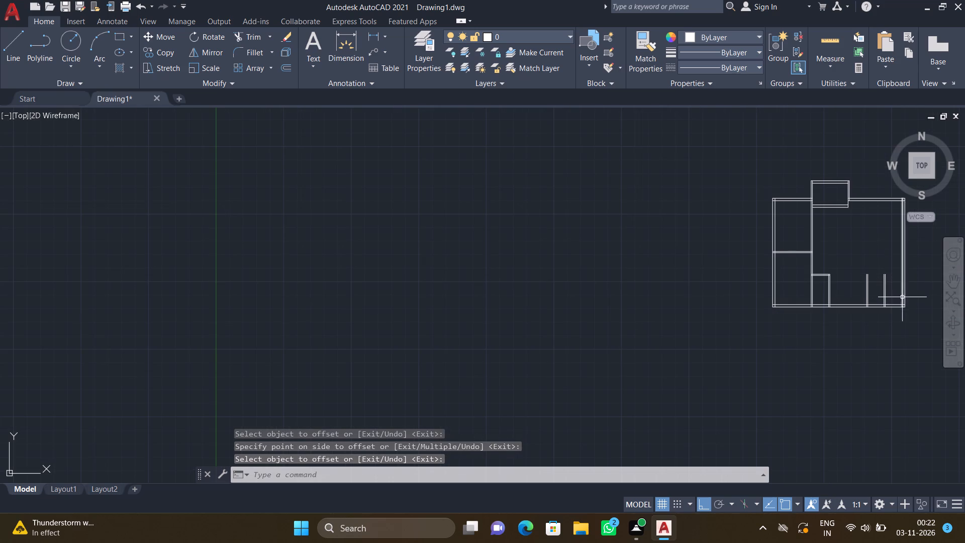
Offset the bottom outer wall's inner line 12' upward into the plan.
scroll(885, 273, "up", 3)
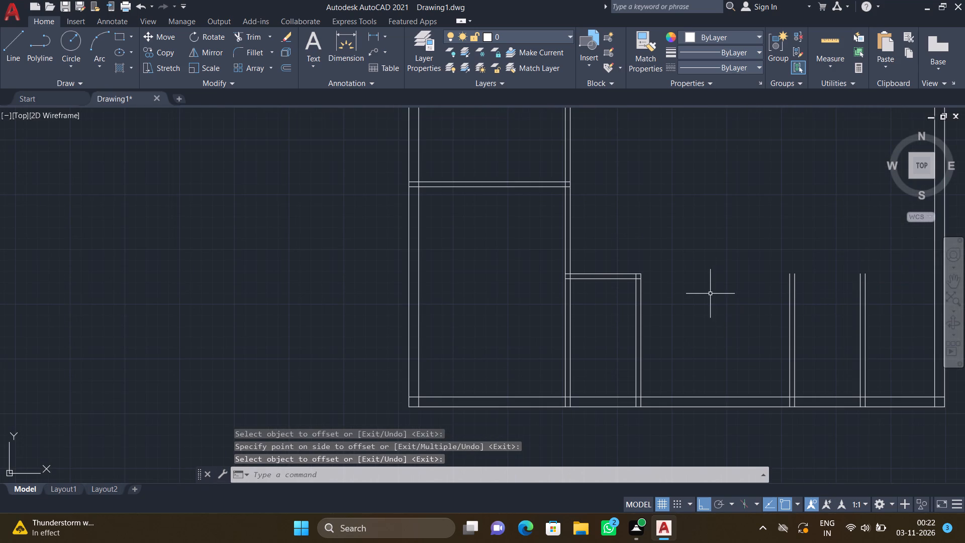
key("o")
key("Return")
type("12'")
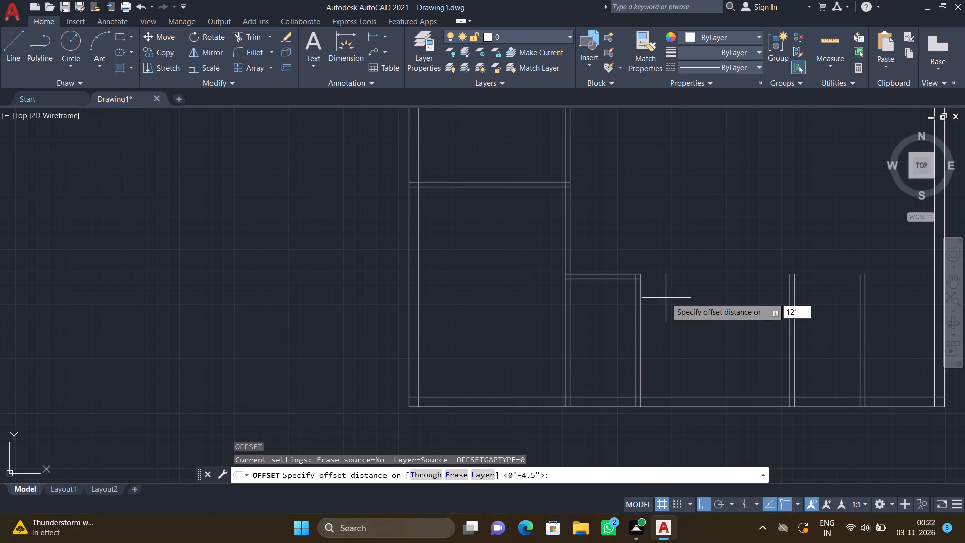
key("Return")
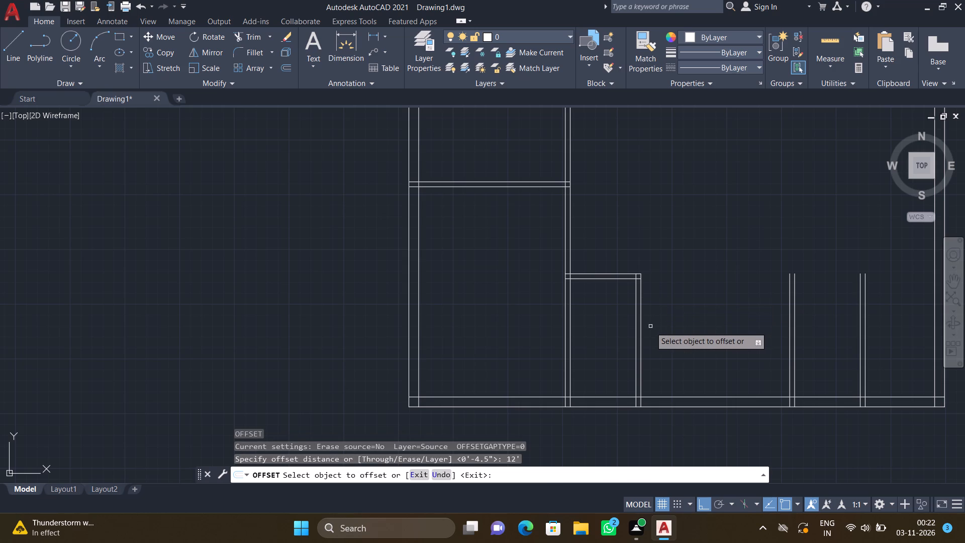
left_click(673, 395)
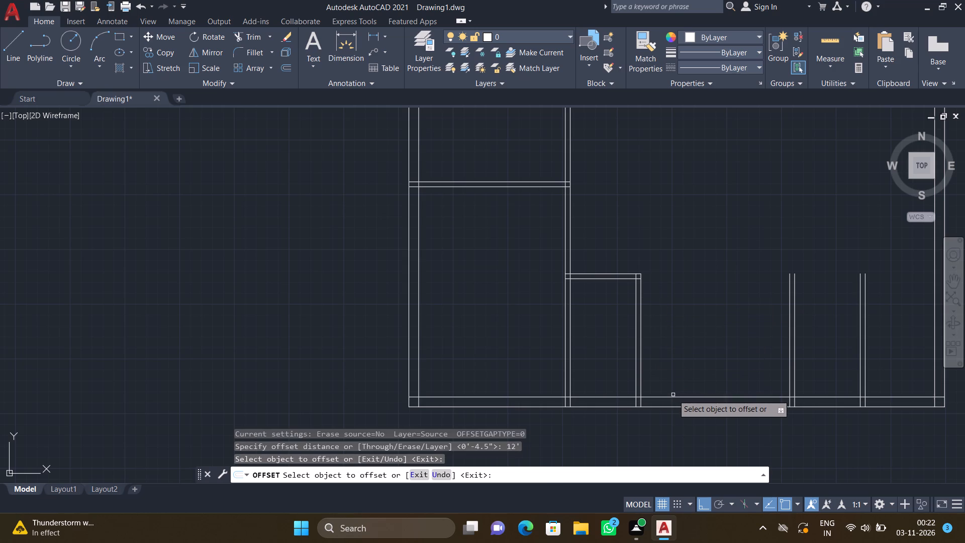
left_click(672, 396)
left_click(685, 272)
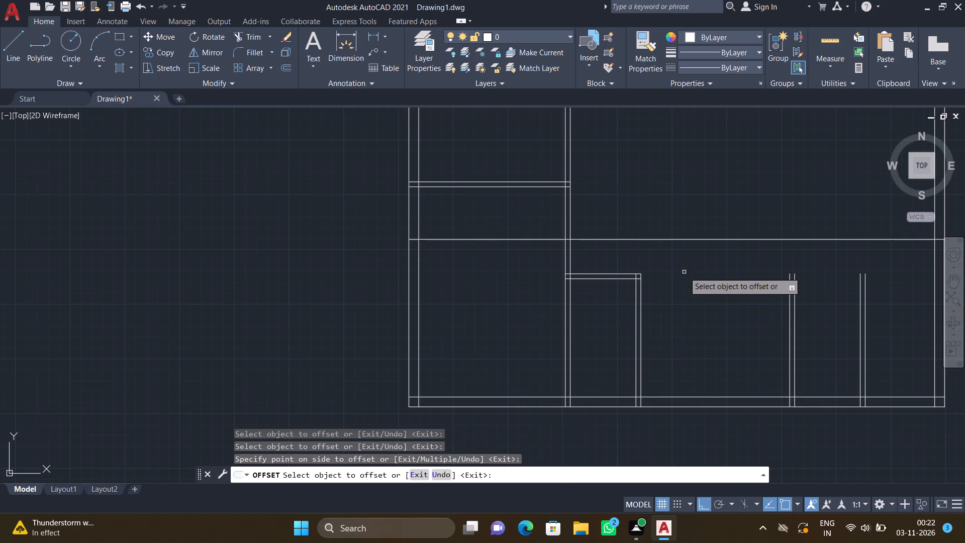
key("Return")
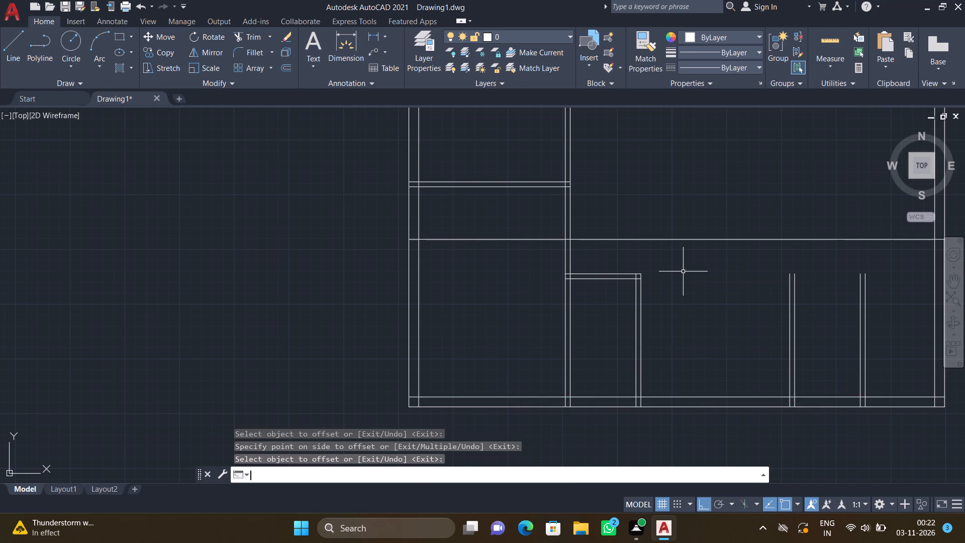
type("TR")
key("Escape")
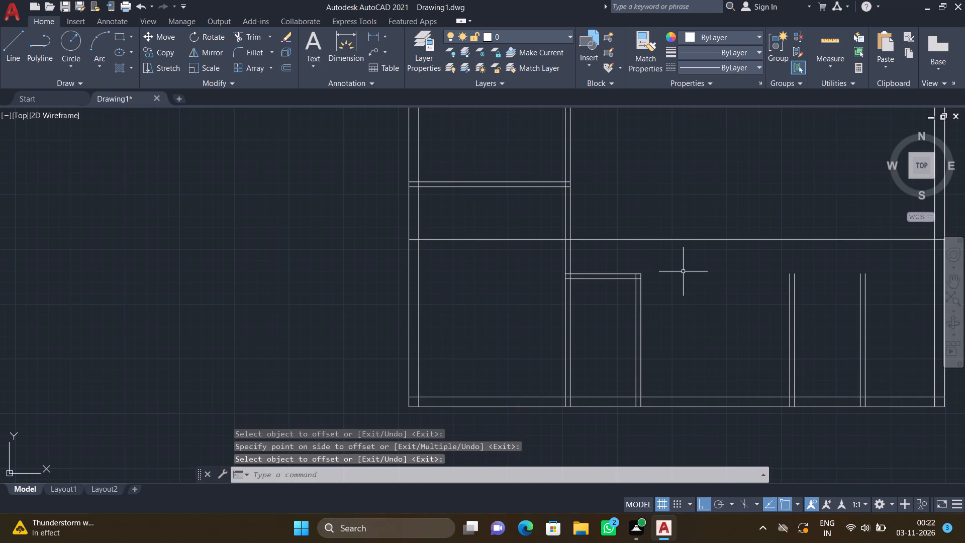
Extend both faces of the small lower room's right partition and of the first new partition up to the new horizontal line.
type("EX")
key("Return")
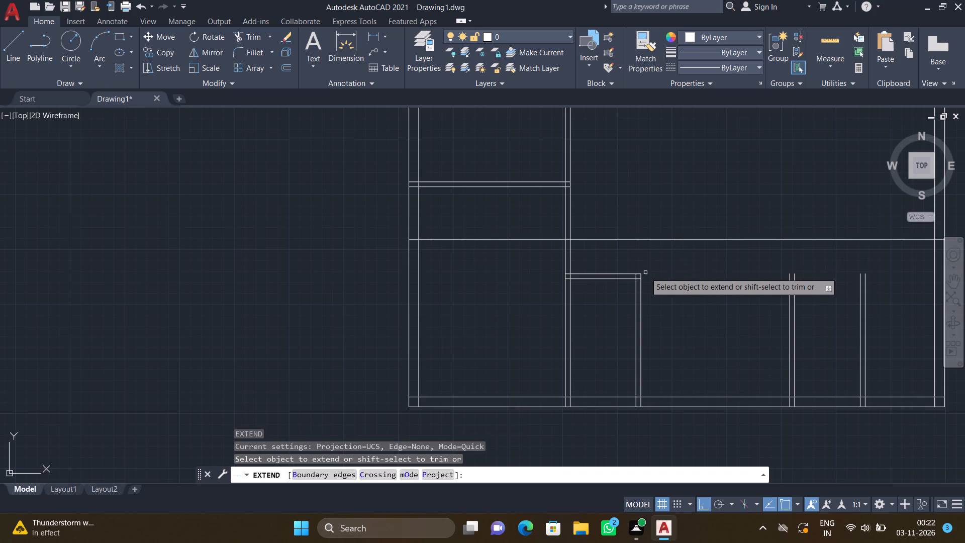
scroll(640, 281, "up", 2)
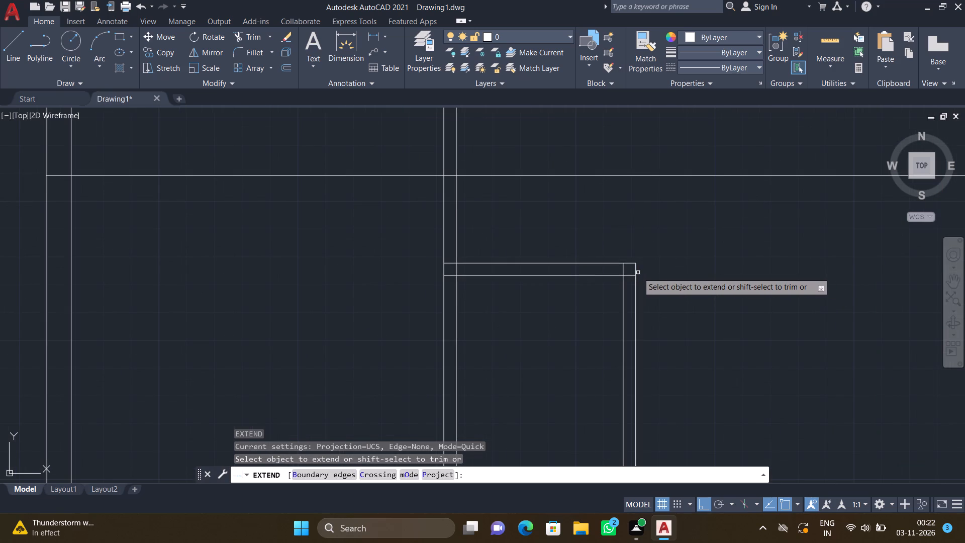
left_click(637, 271)
left_click(622, 271)
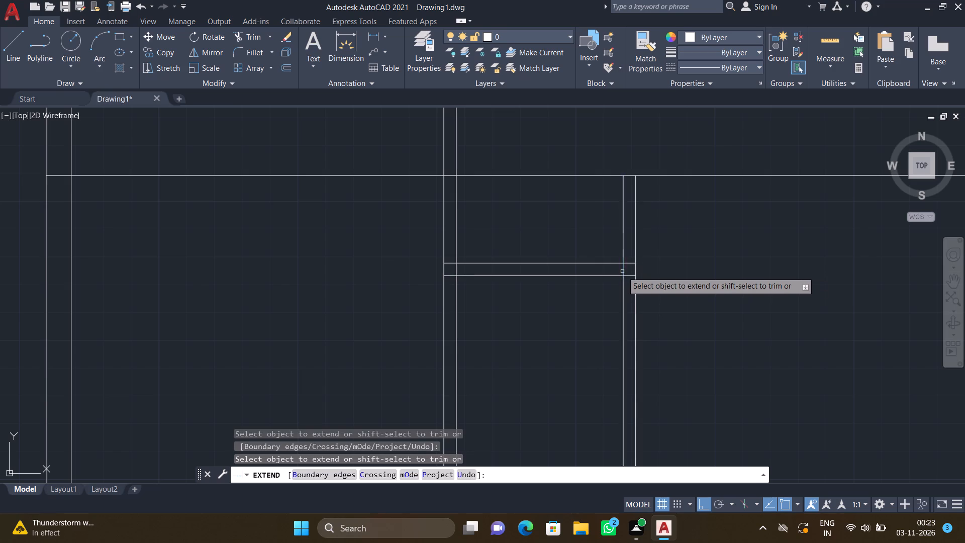
scroll(657, 275, "down", 4)
scroll(717, 277, "up", 2)
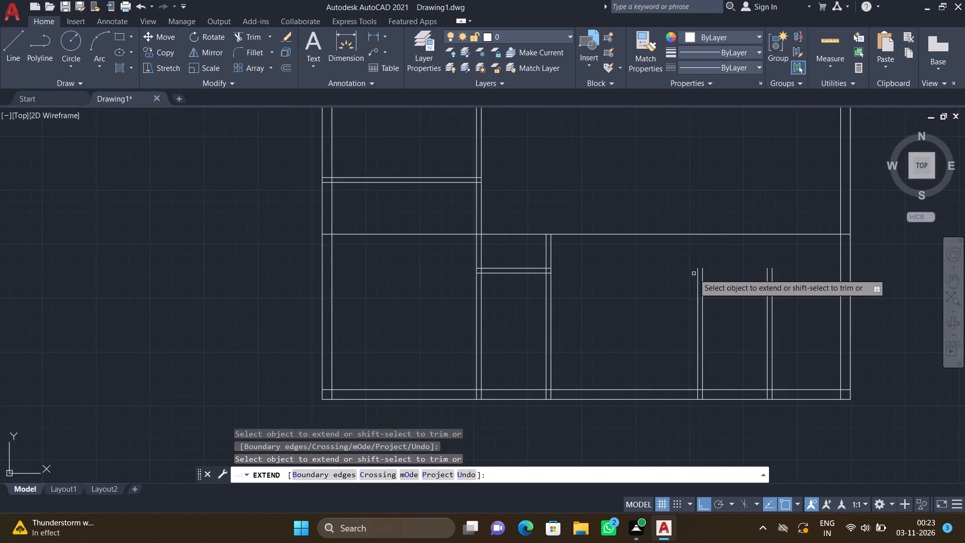
left_click(697, 274)
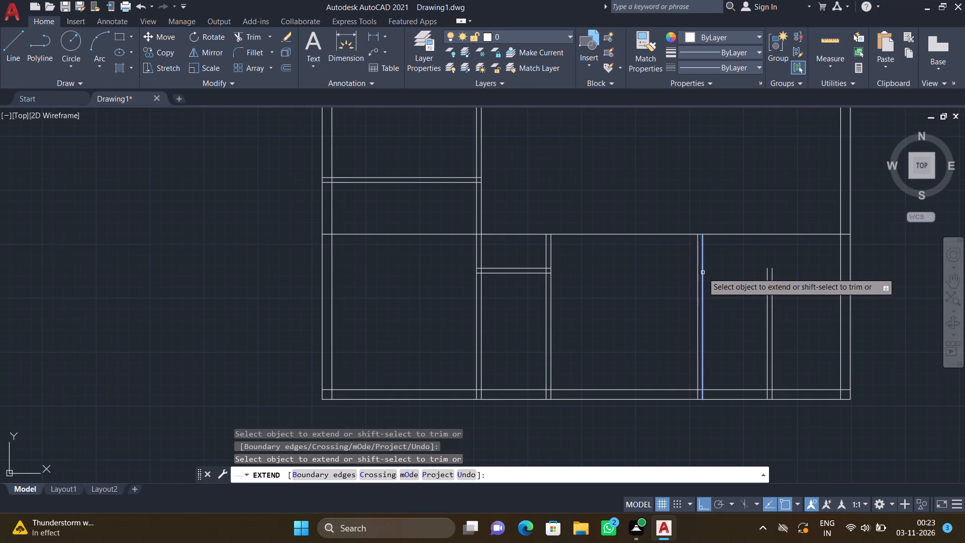
left_click(703, 272)
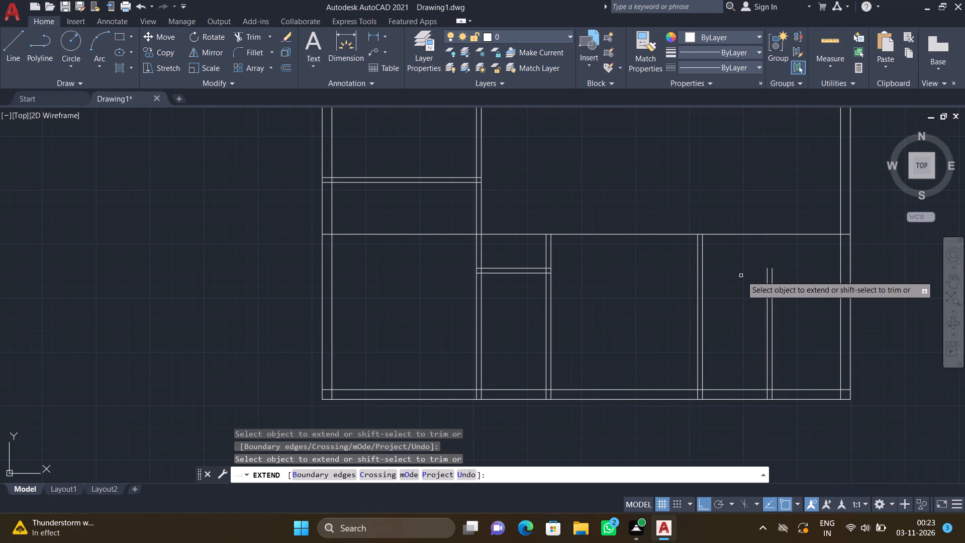
key("Return")
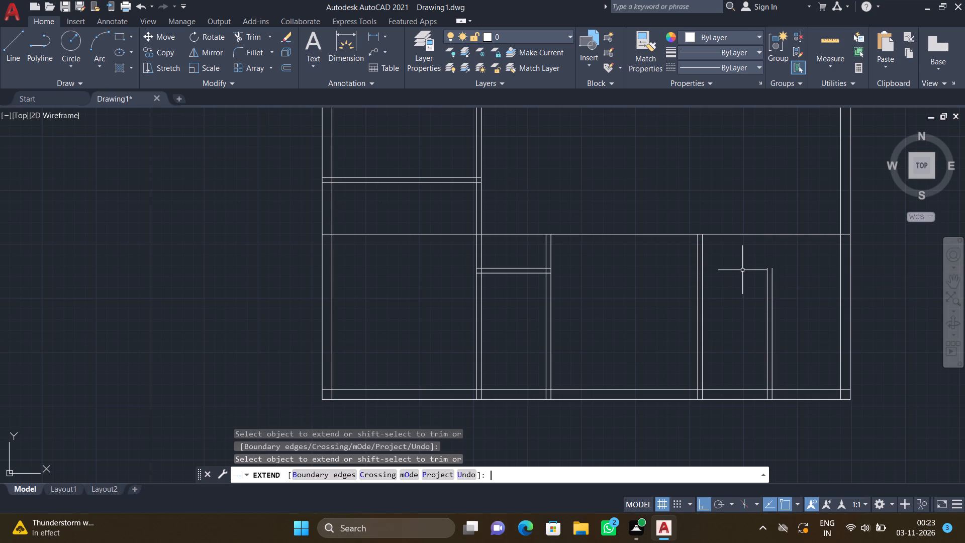
Trim the new horizontal line beyond the first new partition and across the lower-left room, including the leftovers inside both outer walls.
type("TR")
key("Return")
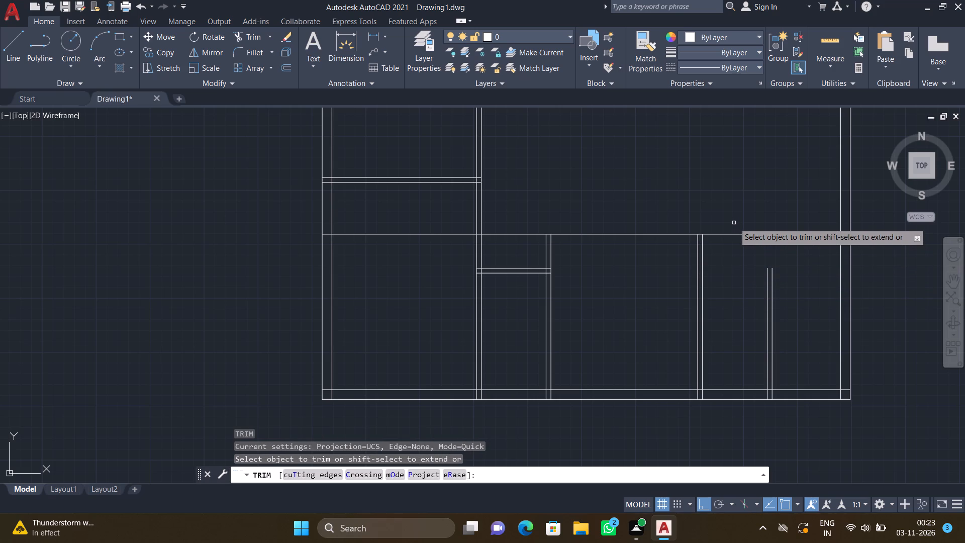
left_click_drag(728, 218, 724, 259)
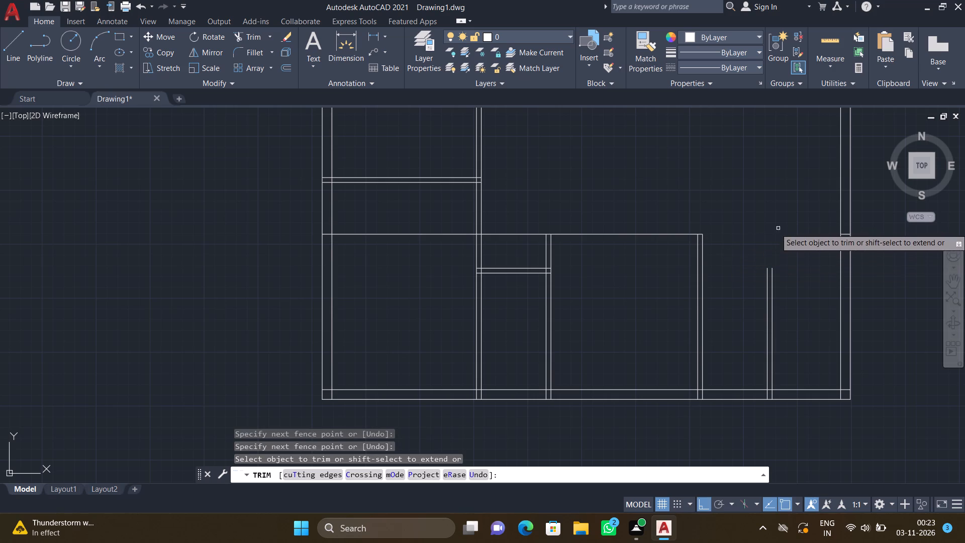
scroll(866, 242, "up", 2)
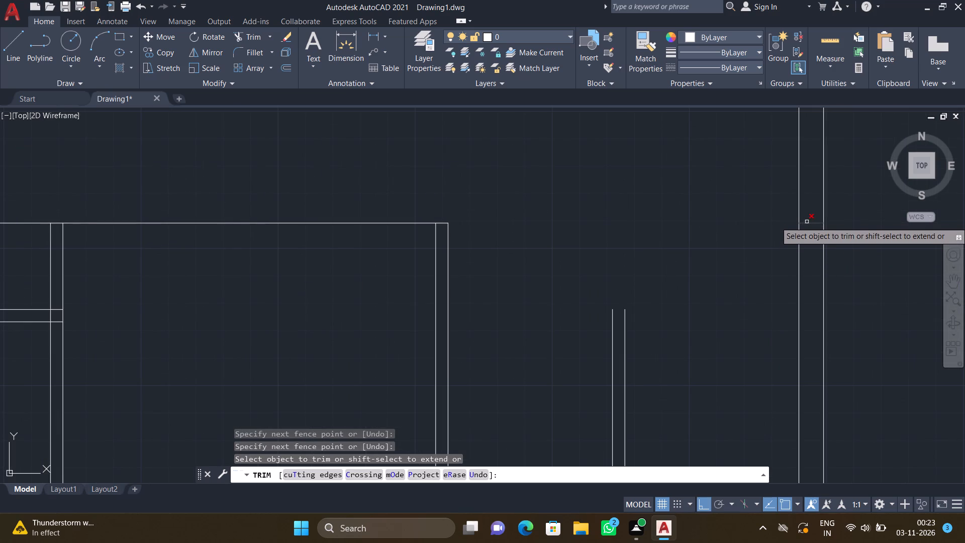
left_click(807, 222)
scroll(475, 268, "down", 3)
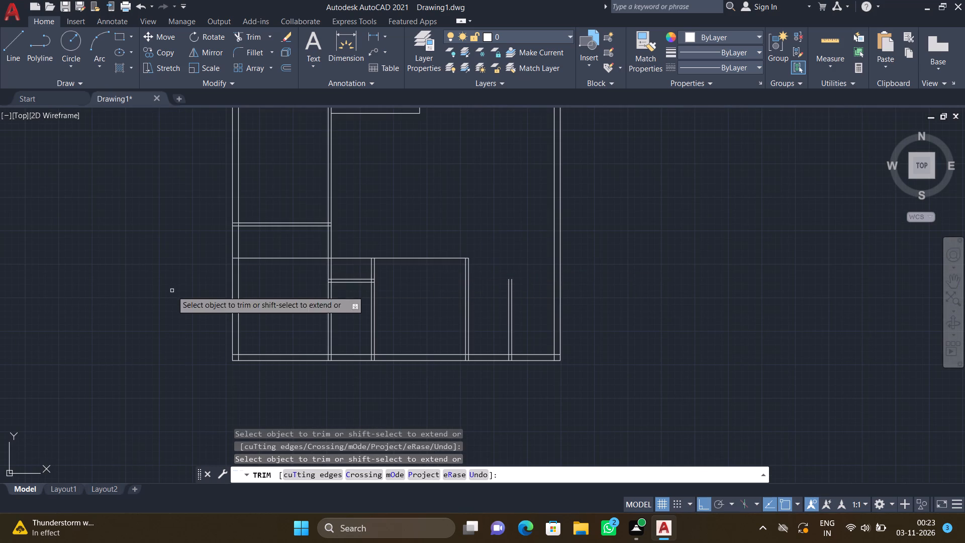
scroll(286, 259, "up", 2)
left_click_drag(279, 244, 277, 278)
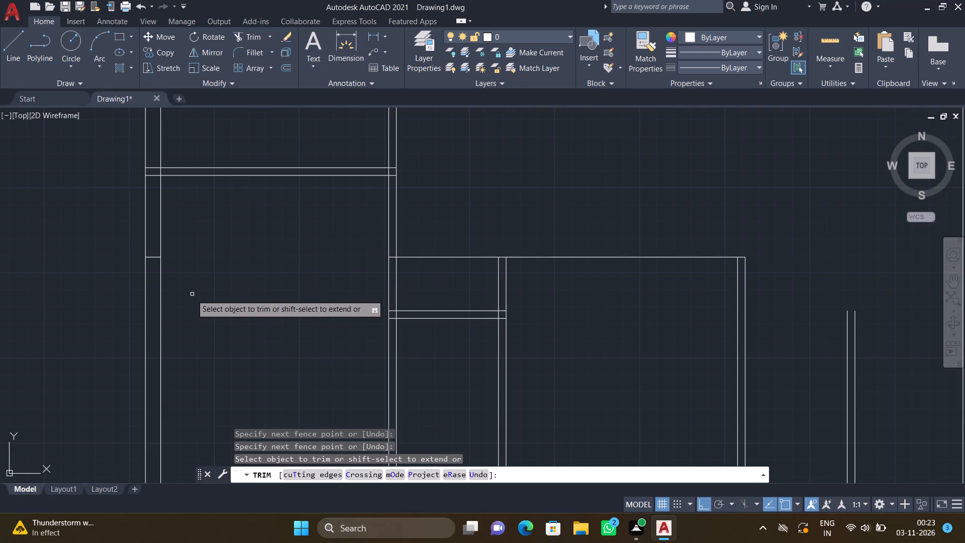
scroll(146, 259, "up", 1)
left_click(148, 256)
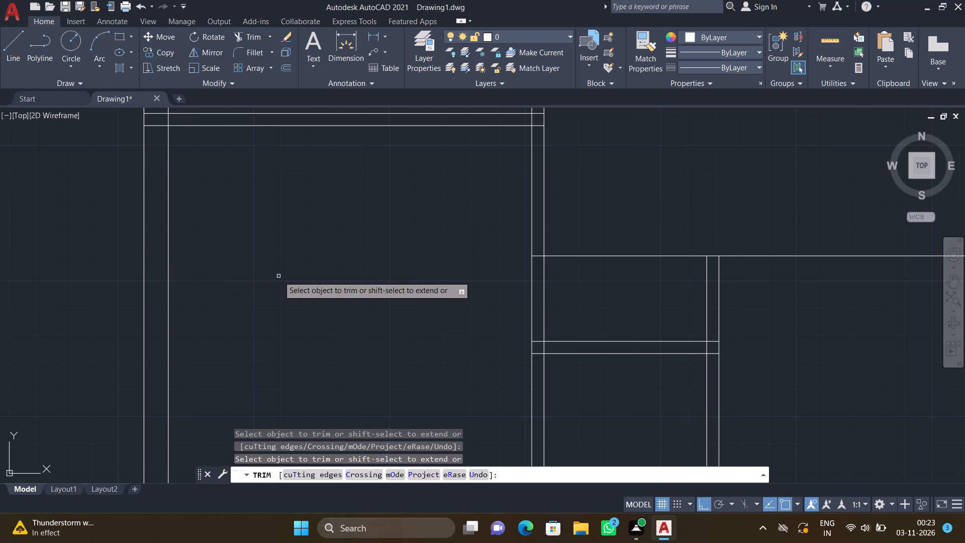
key("Return")
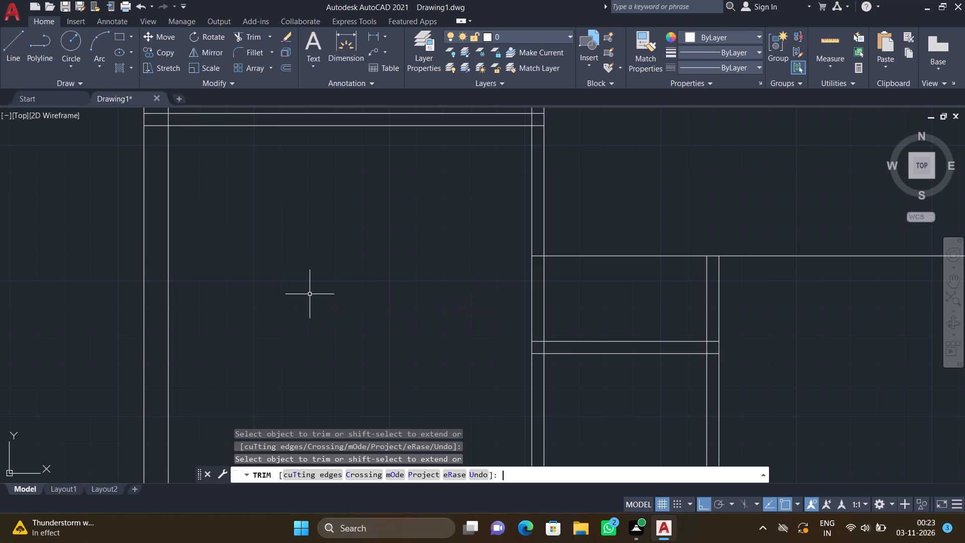
Offset the trimmed horizontal line 4.5" upward to form a horizontal partition.
key("o")
key("Return")
type("4.5\"")
key("Return")
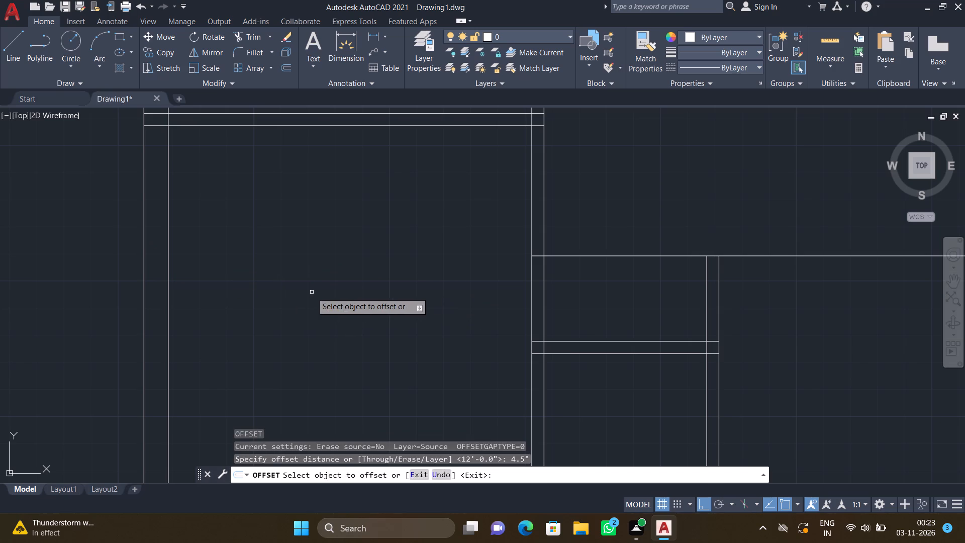
scroll(387, 295, "down", 1)
left_click(557, 269)
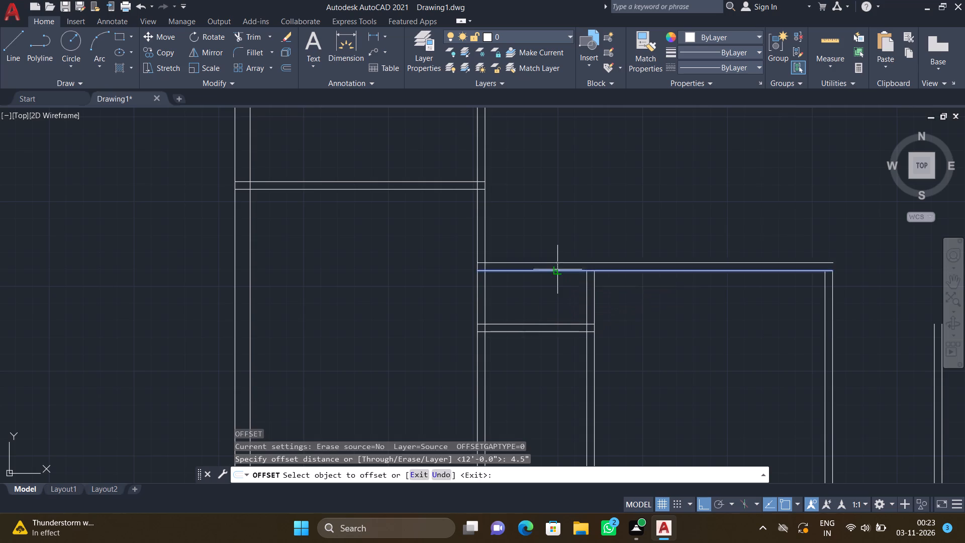
left_click(564, 229)
key("Return")
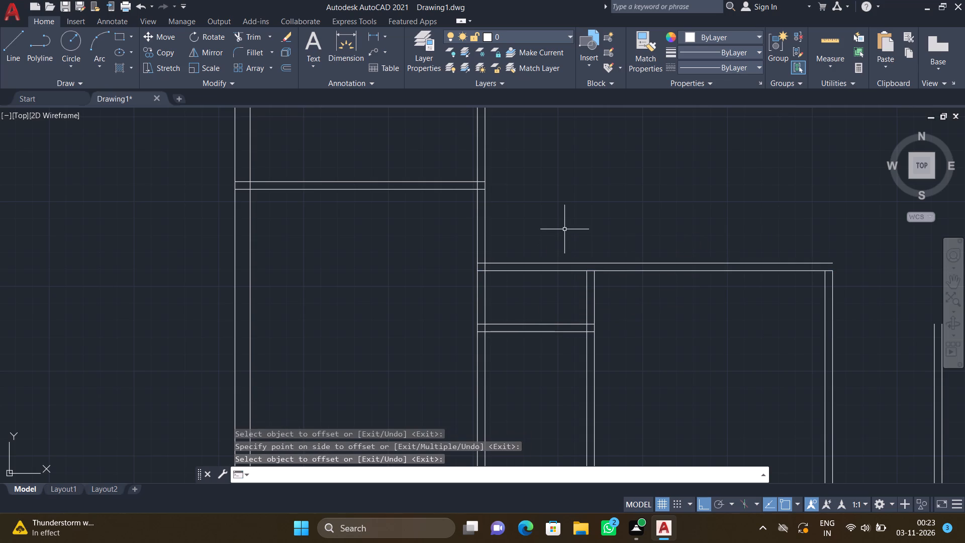
Extend the four vertical partition lines below the new horizontal partition up to its upper face.
type("EX")
key("Return")
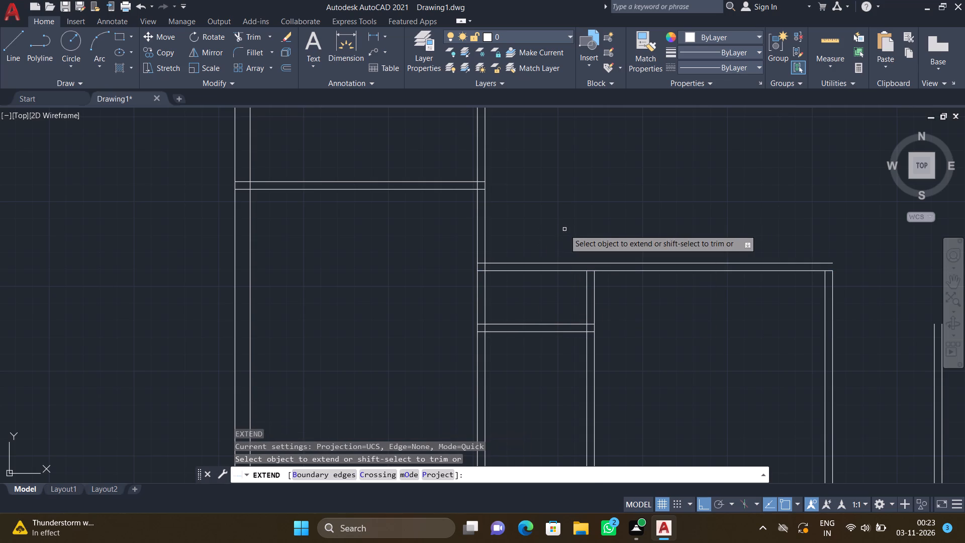
left_click(586, 284)
left_click(594, 287)
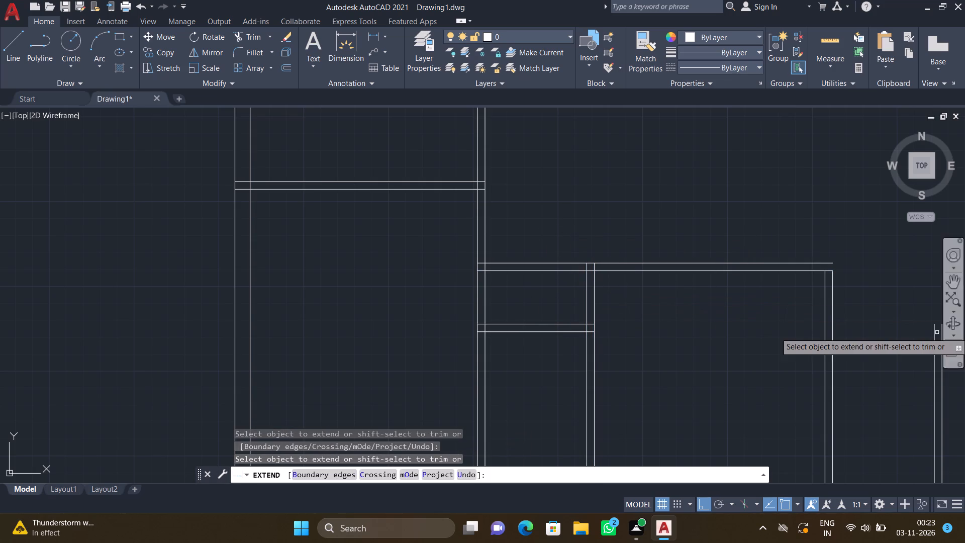
left_click(833, 282)
left_click(826, 280)
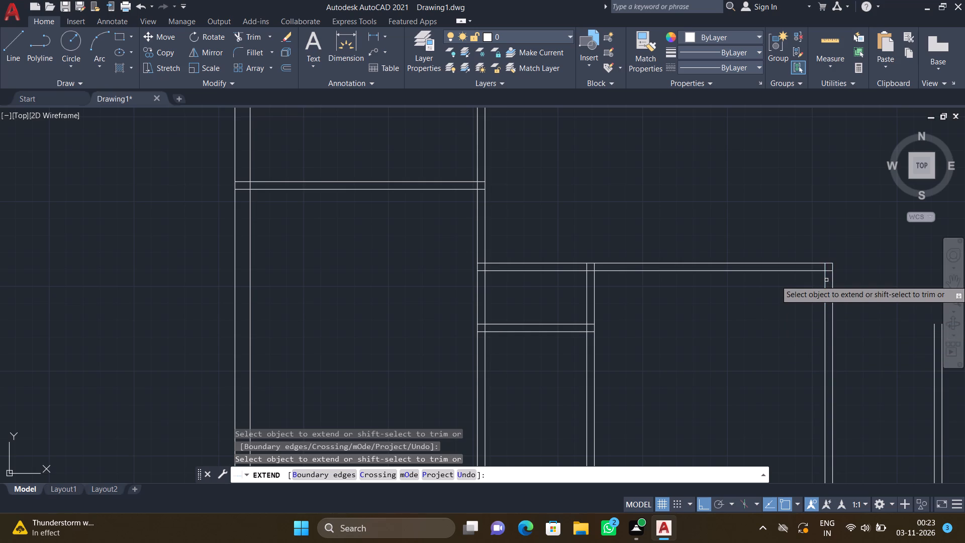
key("Return")
Offset the bottom outer wall's inner line 9' upward into the plan.
scroll(820, 281, "down", 5)
scroll(855, 290, "up", 3)
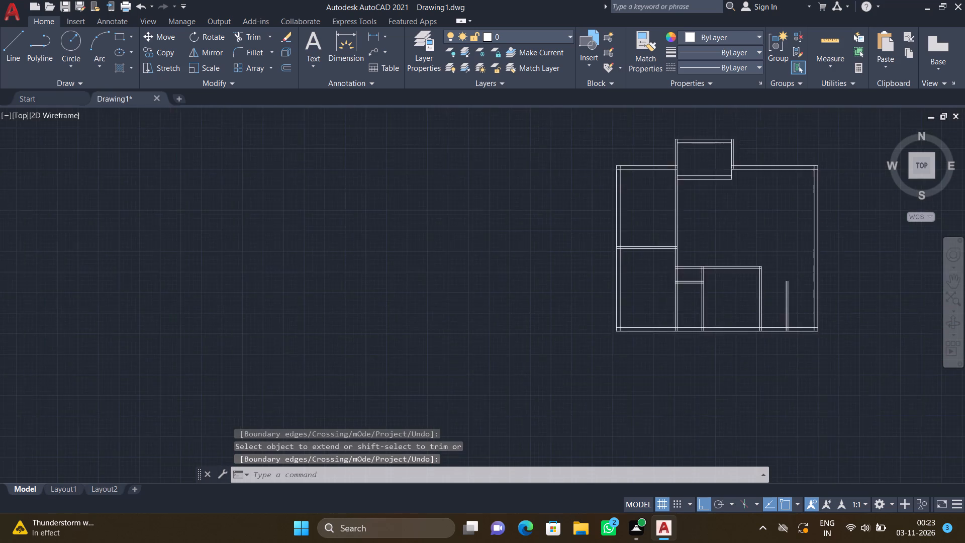
scroll(760, 263, "up", 1)
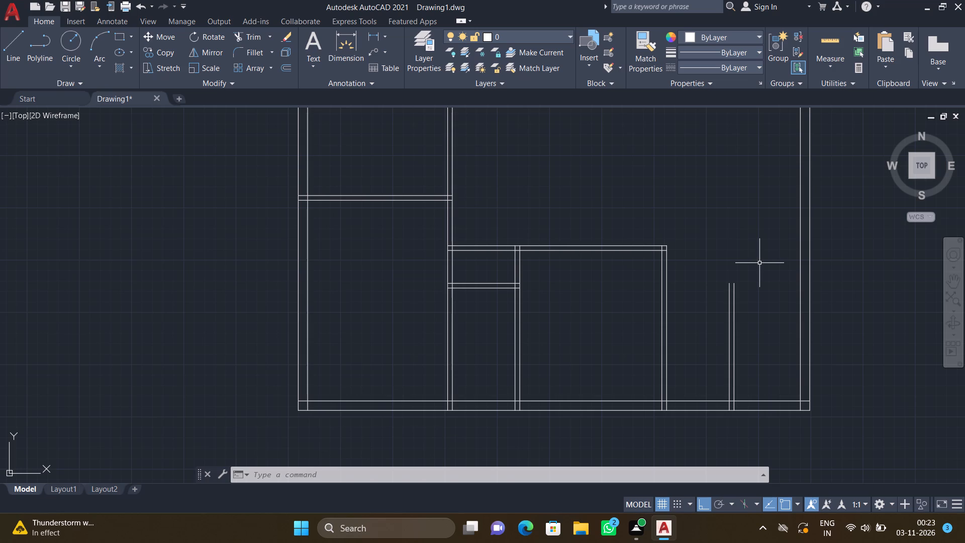
key("o")
key("Return")
type("9'")
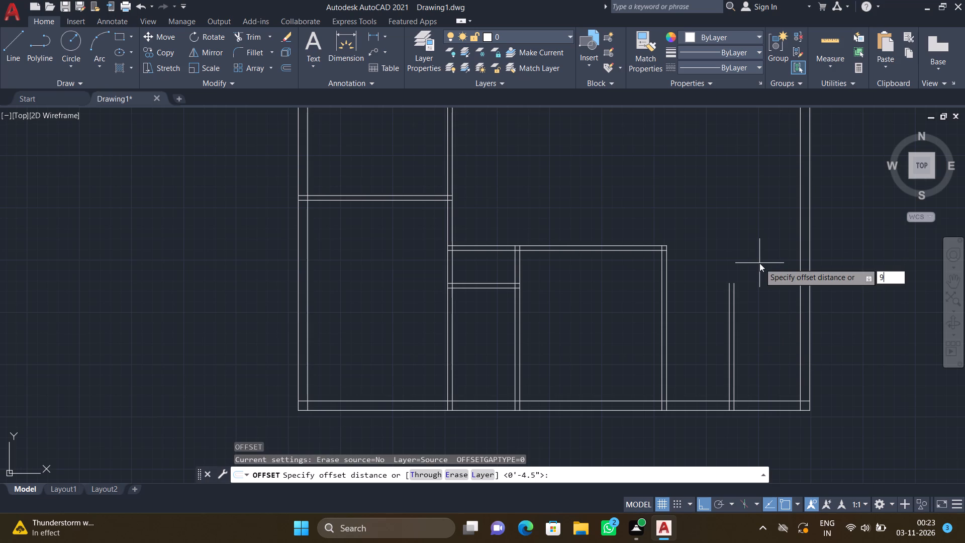
key("Return")
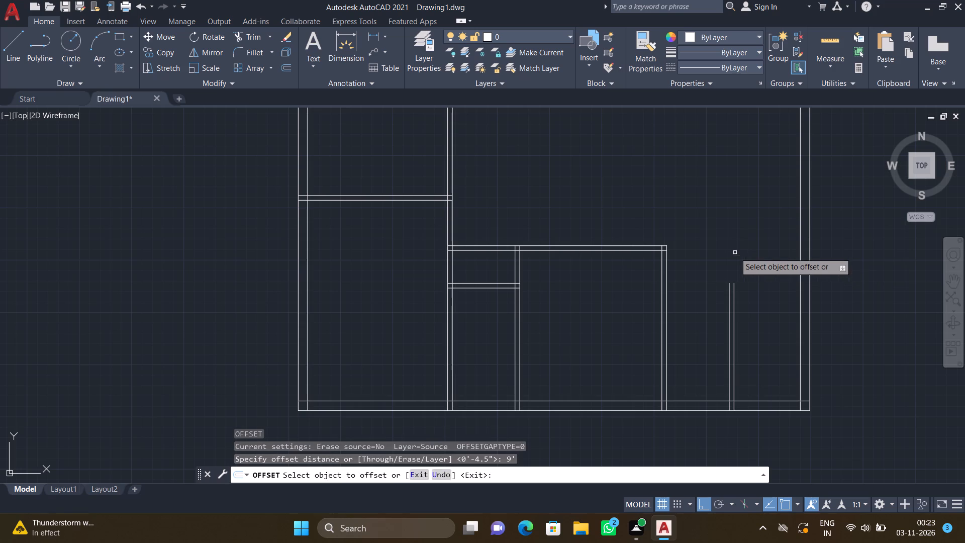
left_click(712, 401)
left_click(709, 328)
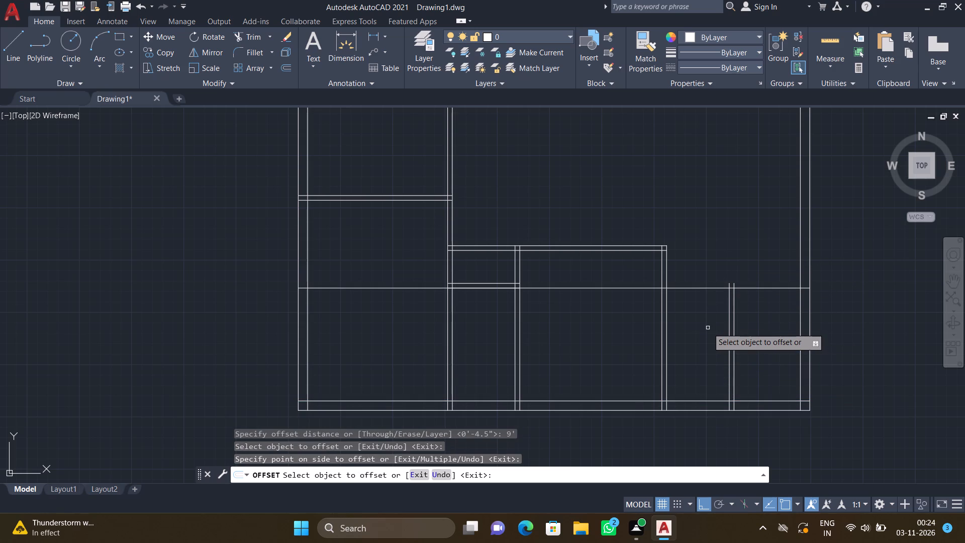
key("Return")
Trim the new 9' offset line inside the right outer wall and across the large lower-middle room.
type("TR")
key("Return")
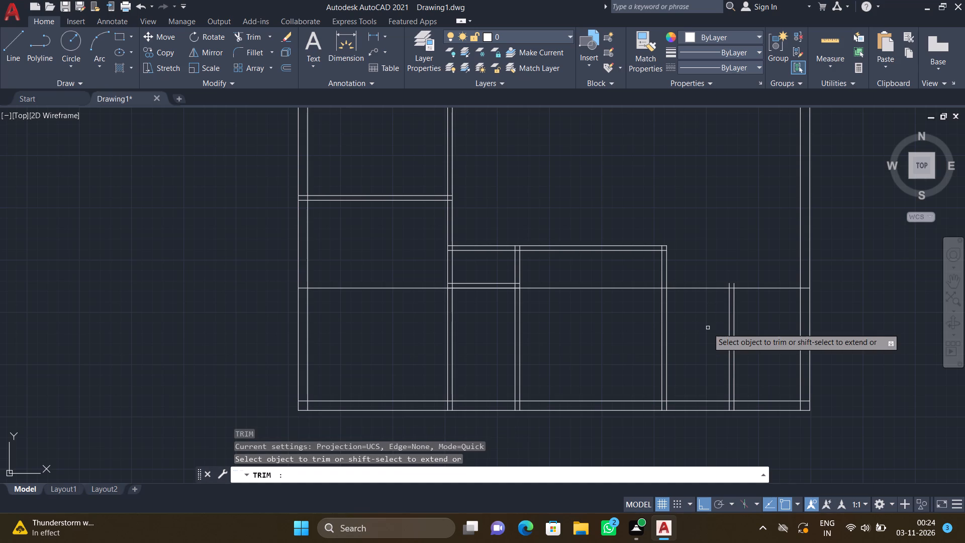
scroll(808, 297, "up", 1)
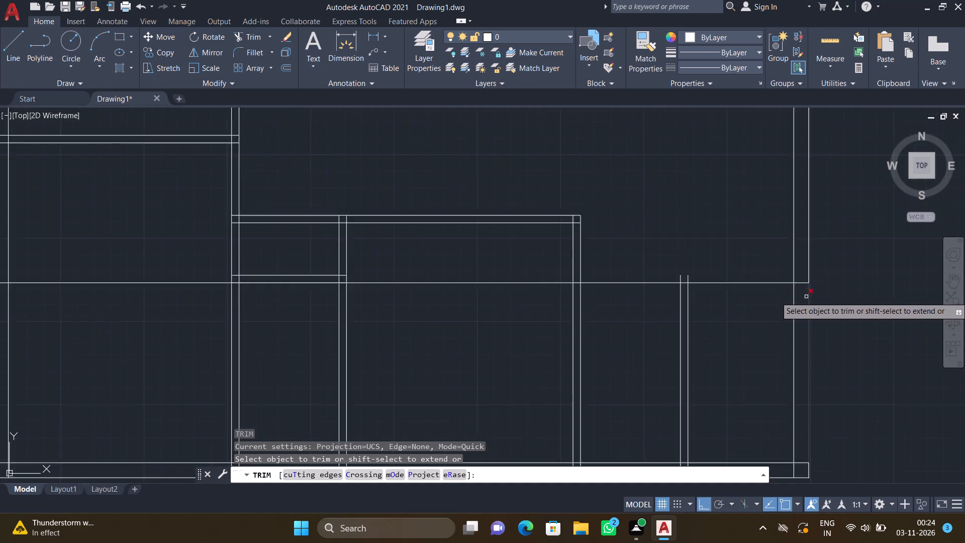
scroll(806, 296, "up", 1)
left_click(797, 273)
left_click(793, 281)
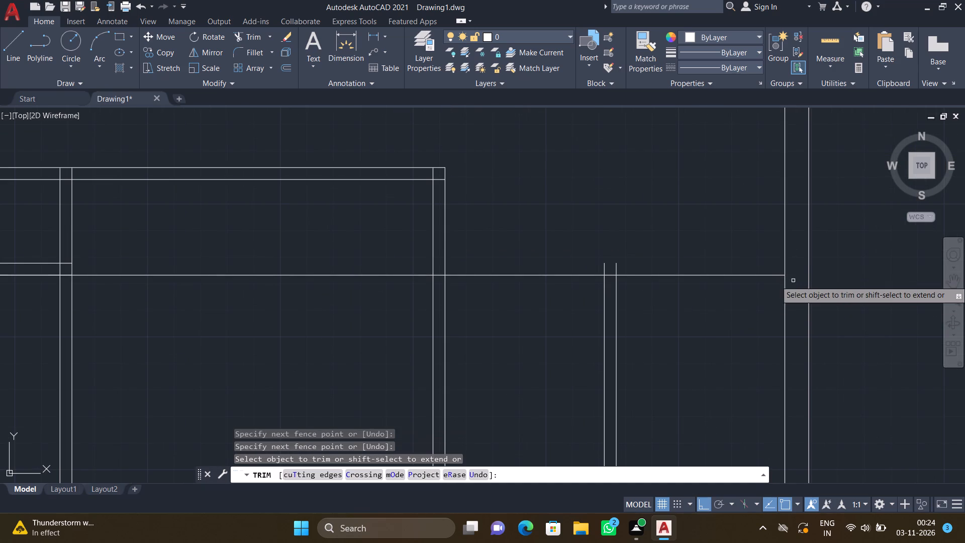
scroll(631, 313, "down", 2)
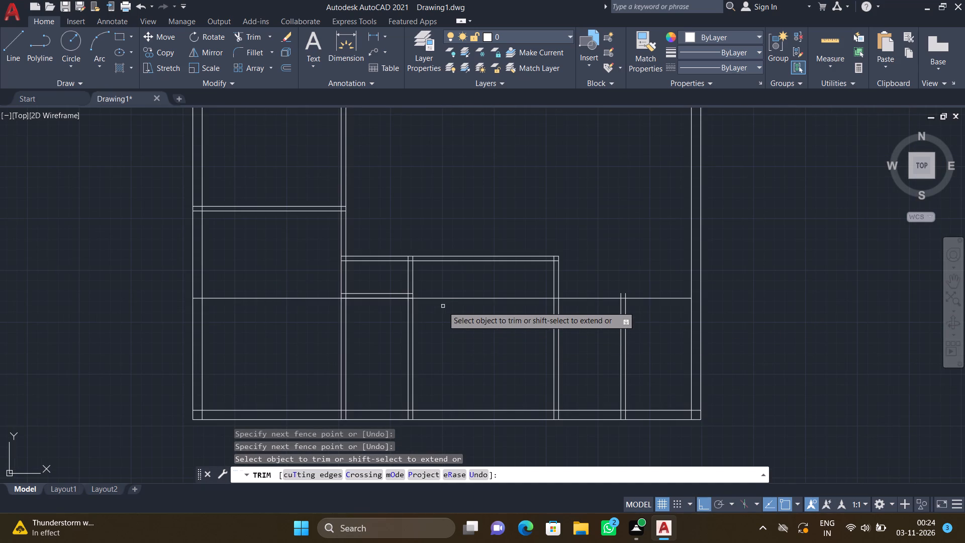
scroll(443, 298, "up", 2)
left_click_drag(446, 289, 460, 315)
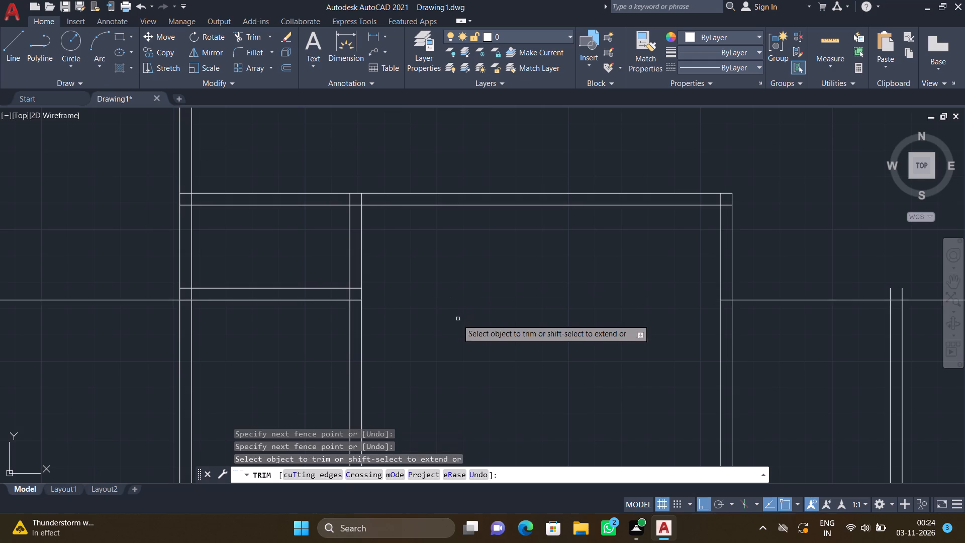
Trim the lower horizontal line across the small room and its right partition, then across the lower-left room and left outer wall.
scroll(446, 324, "down", 4)
scroll(410, 332, "up", 4)
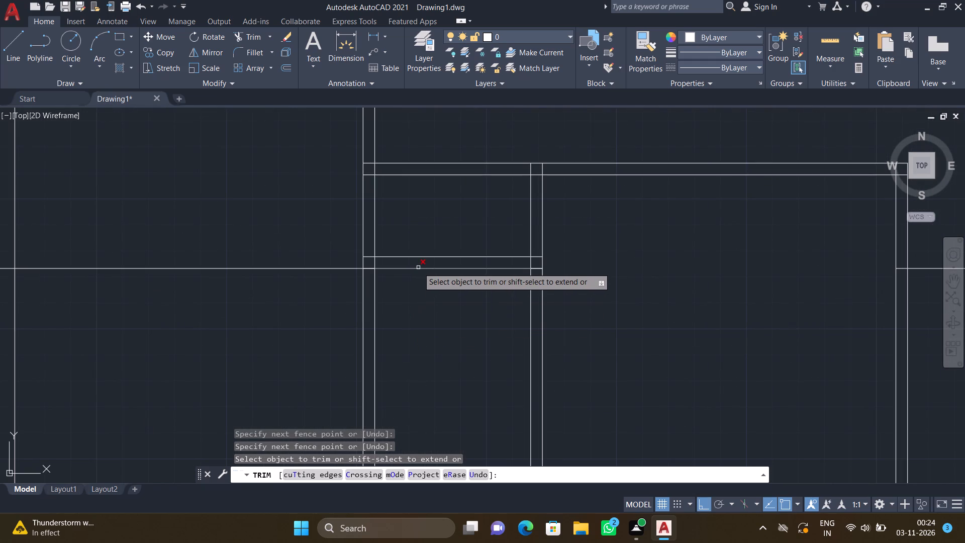
left_click(418, 268)
left_click_drag(423, 269, 430, 272)
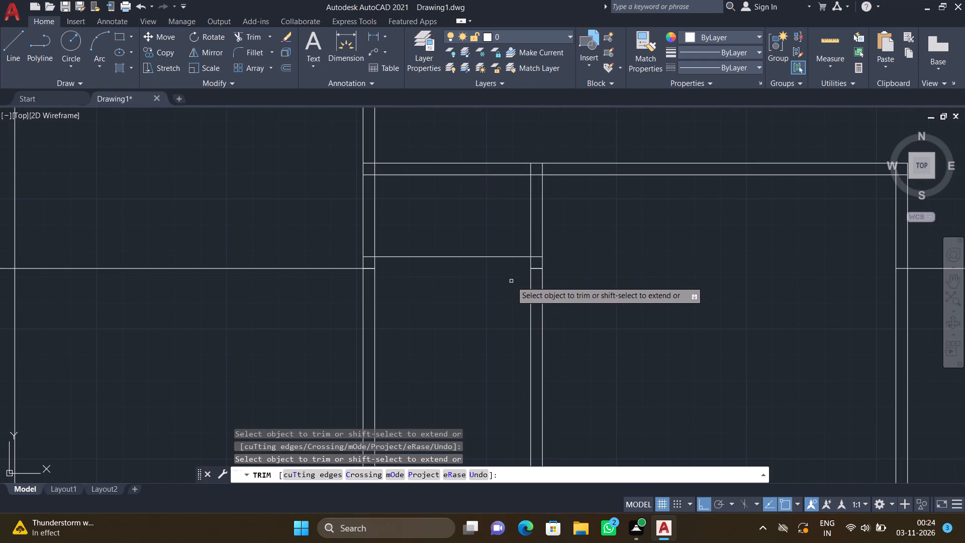
scroll(529, 275, "up", 2)
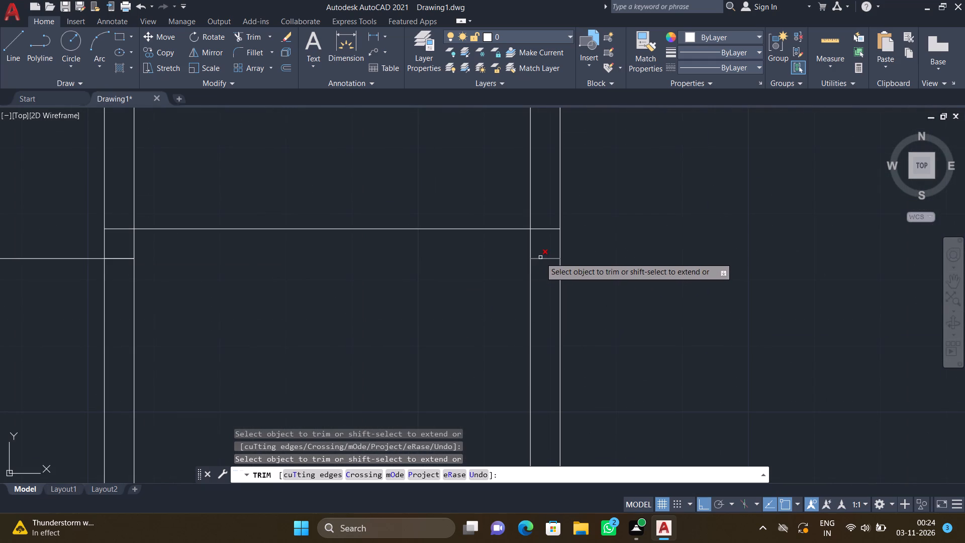
left_click(540, 257)
left_click(541, 259)
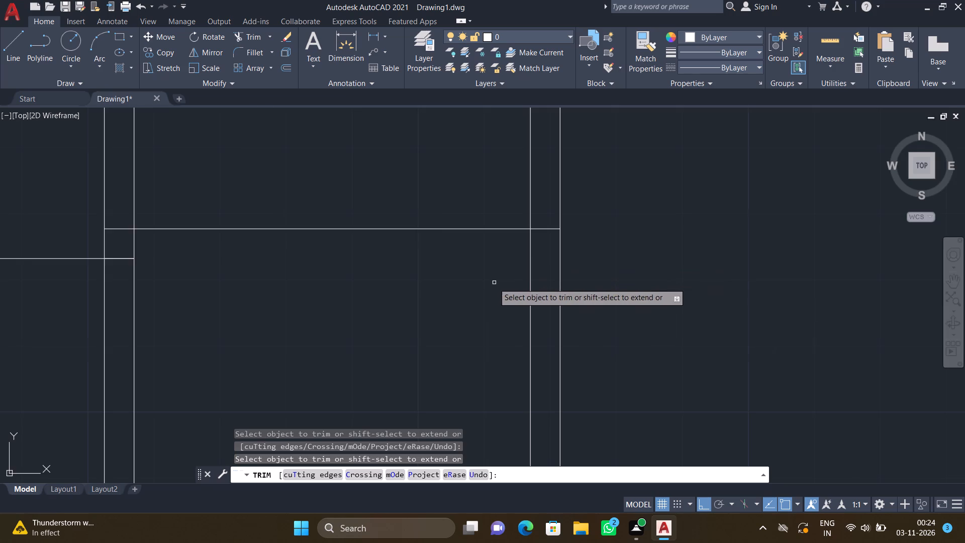
scroll(492, 285, "down", 4)
scroll(426, 291, "up", 2)
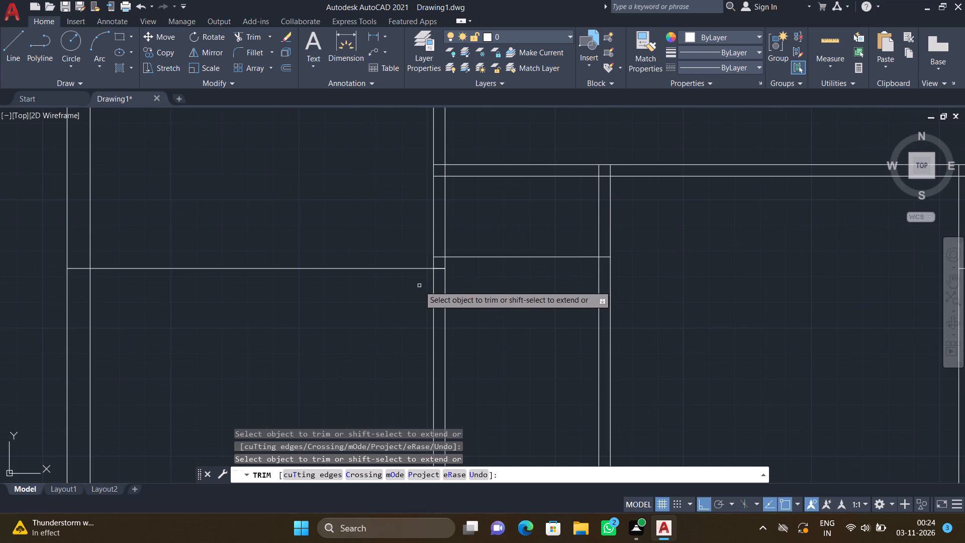
left_click(413, 268)
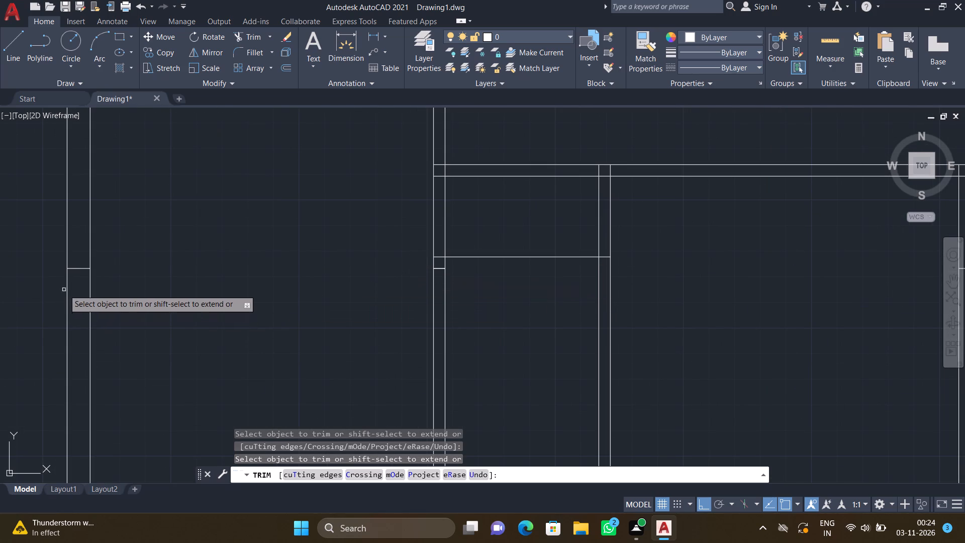
left_click(78, 270)
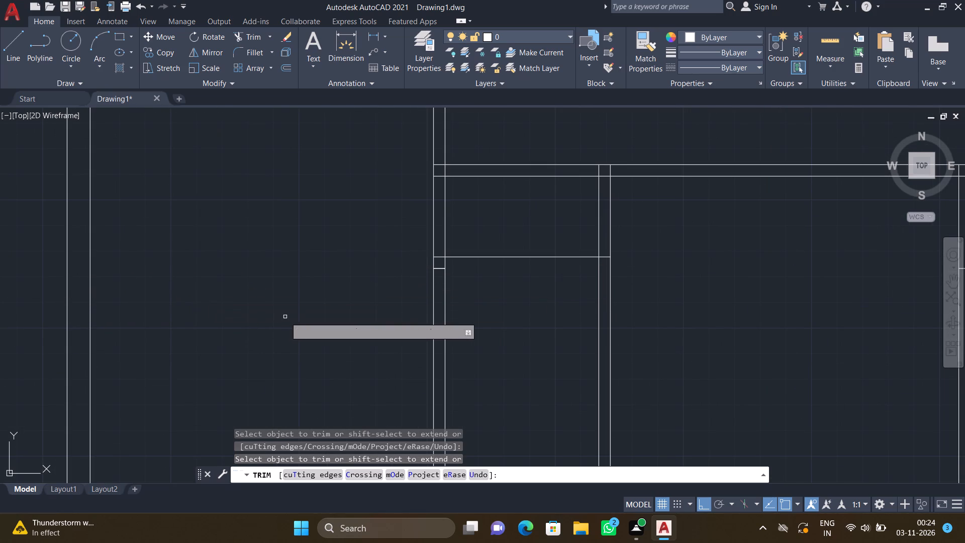
key("Return")
Extend the stub left in the small room's left partition across the room to the far face of its right partition.
type("EX")
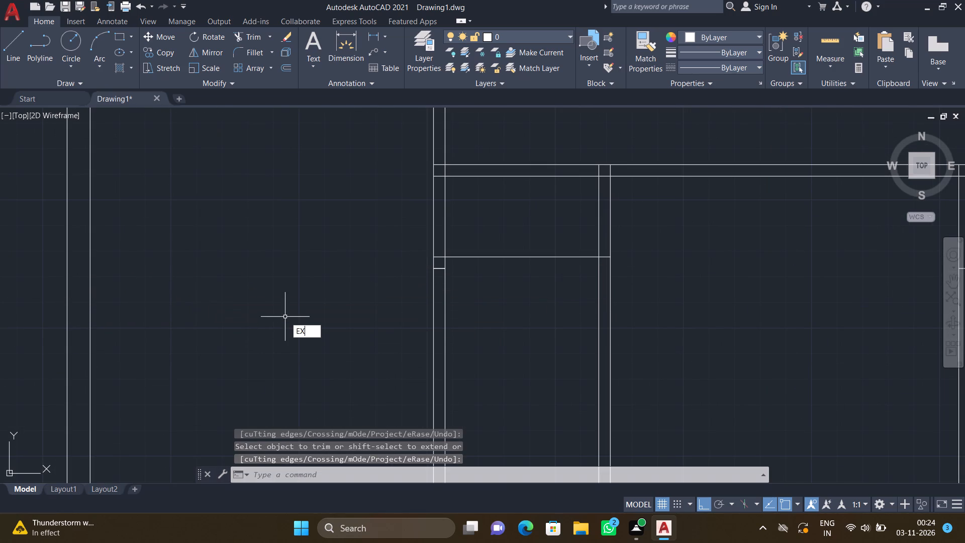
key("Return")
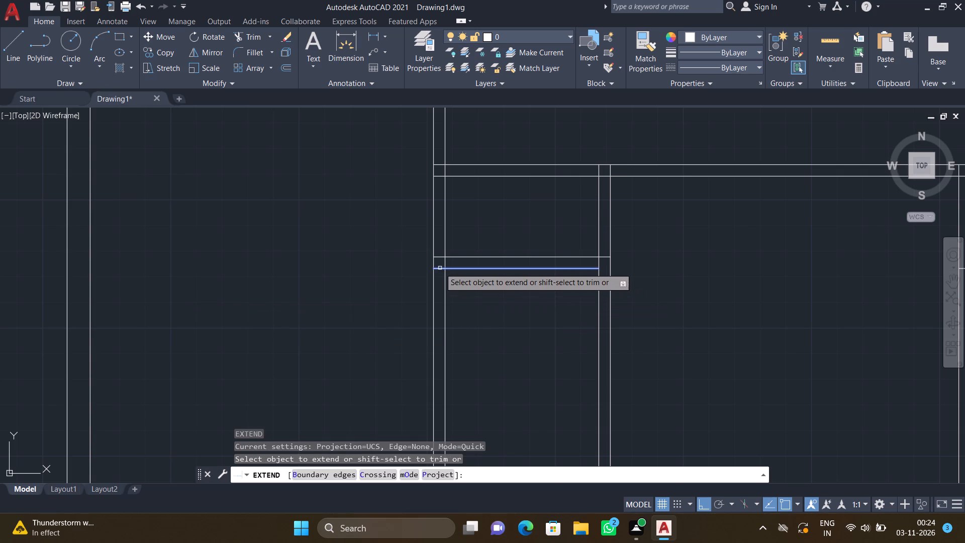
left_click_drag(440, 268, 448, 269)
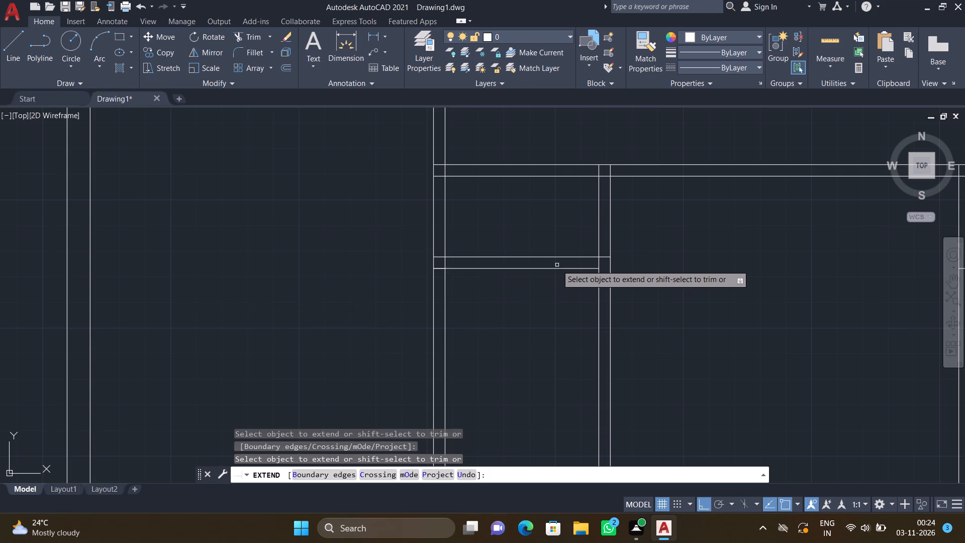
left_click(560, 267)
scroll(598, 316, "down", 5)
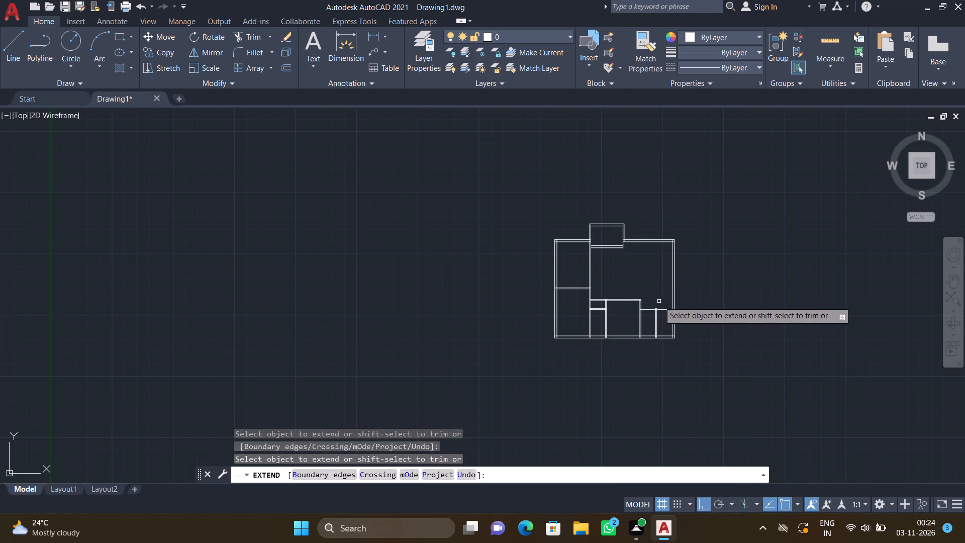
scroll(656, 305, "up", 3)
key("Return")
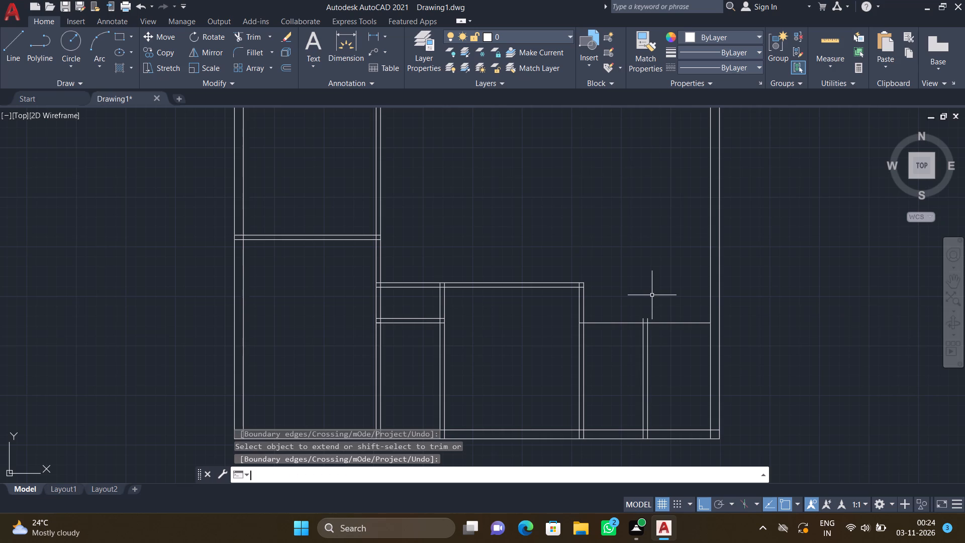
Offset the trimmed horizontal line over the two lower-right rooms 4.5" upward to form a partition.
key("o")
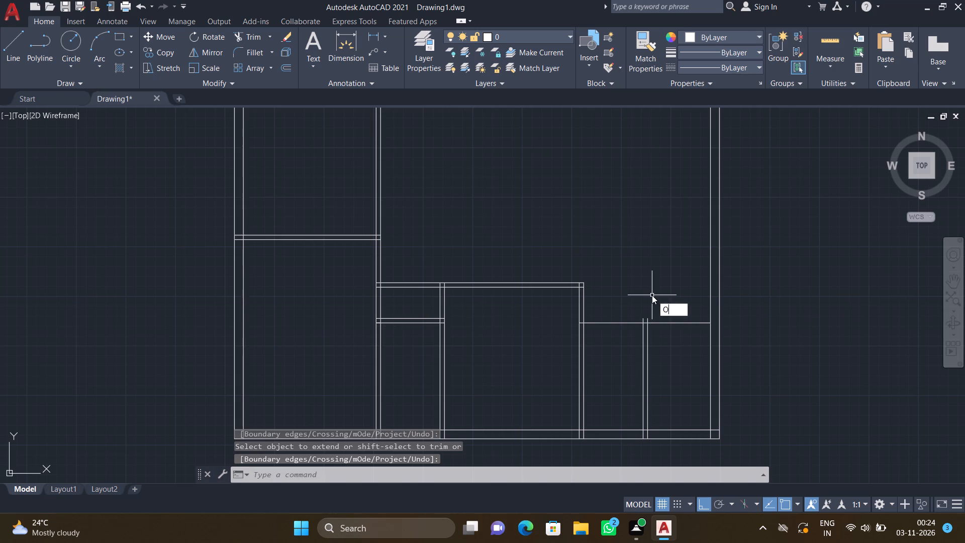
key("Return")
type("4.5\"")
key("Return")
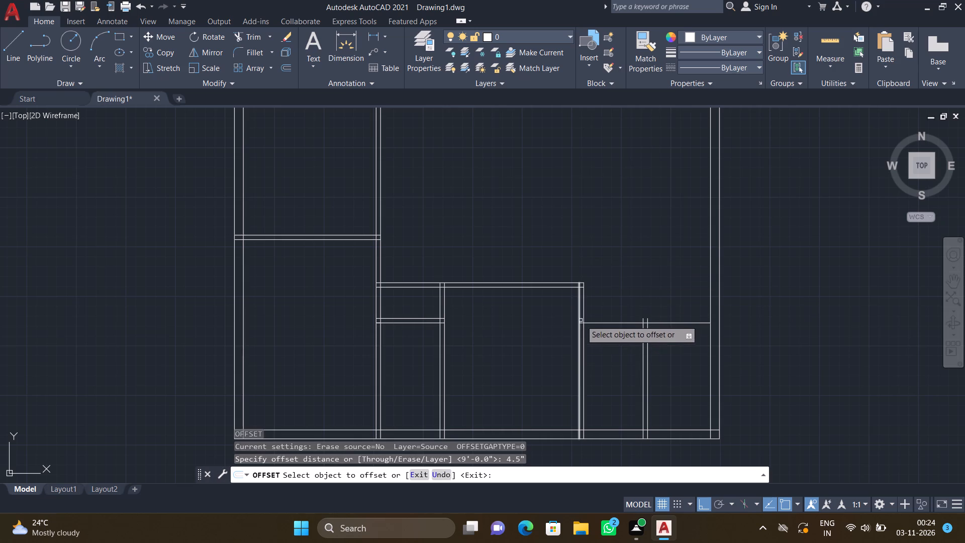
left_click(612, 323)
left_click(613, 311)
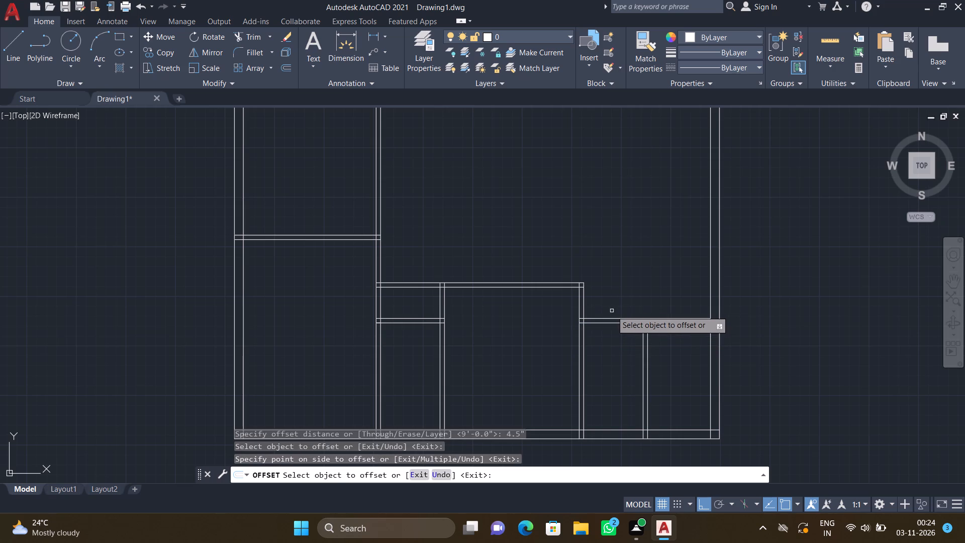
key("Return")
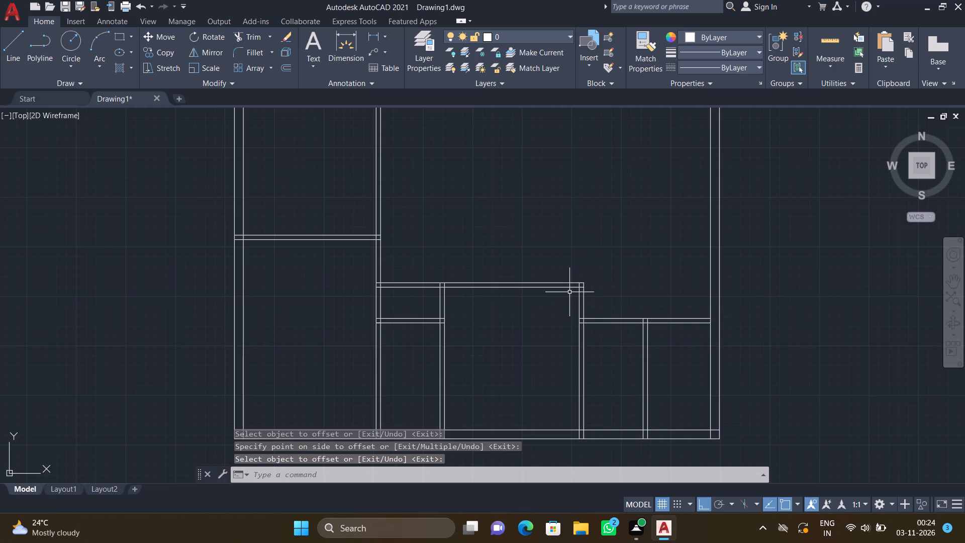
Offset the right outer wall's inner line 11' leftward into the plan.
scroll(636, 278, "down", 2)
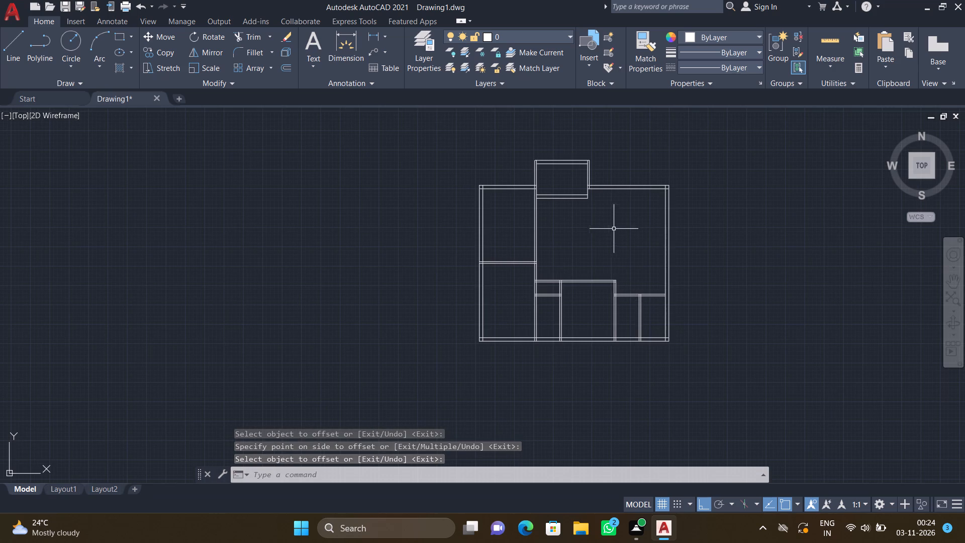
scroll(616, 217, "up", 2)
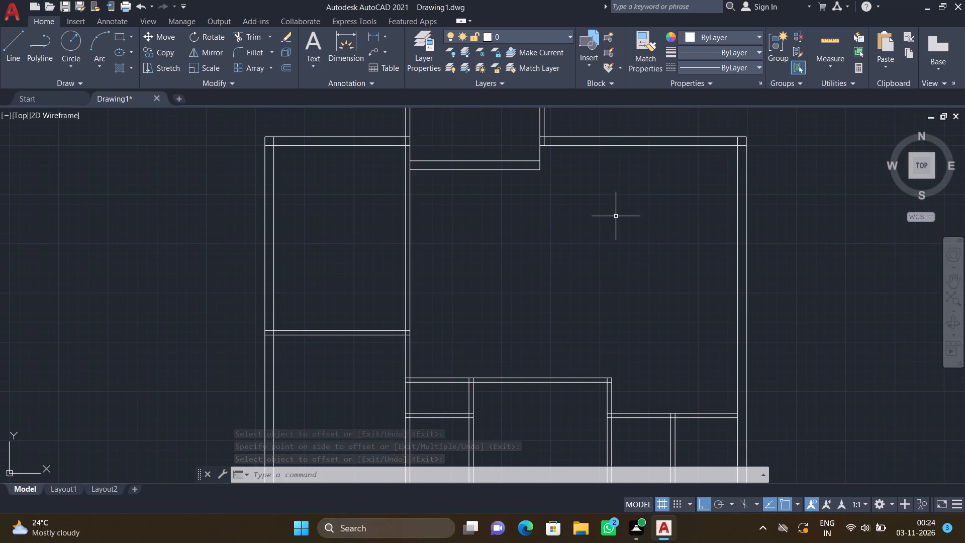
key("o")
key("Return")
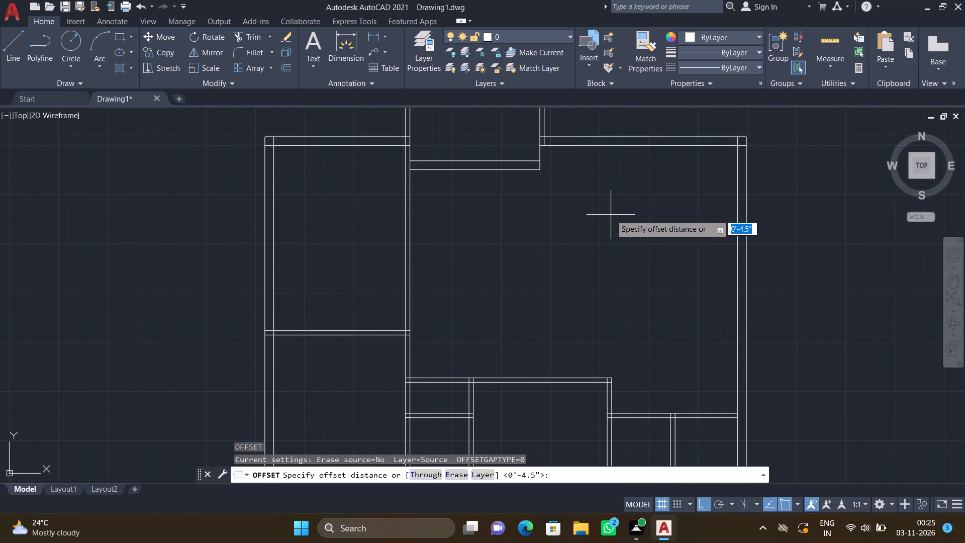
type("11'")
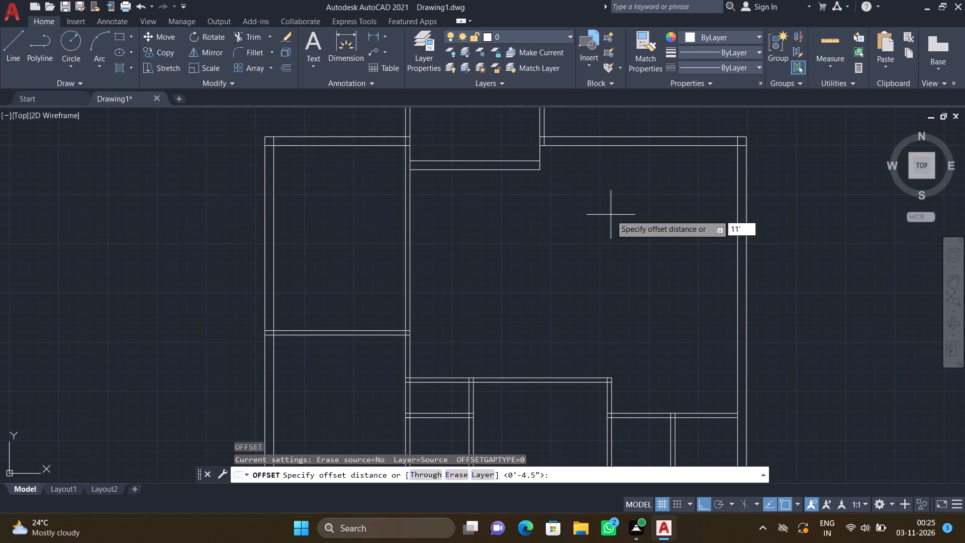
key("Return")
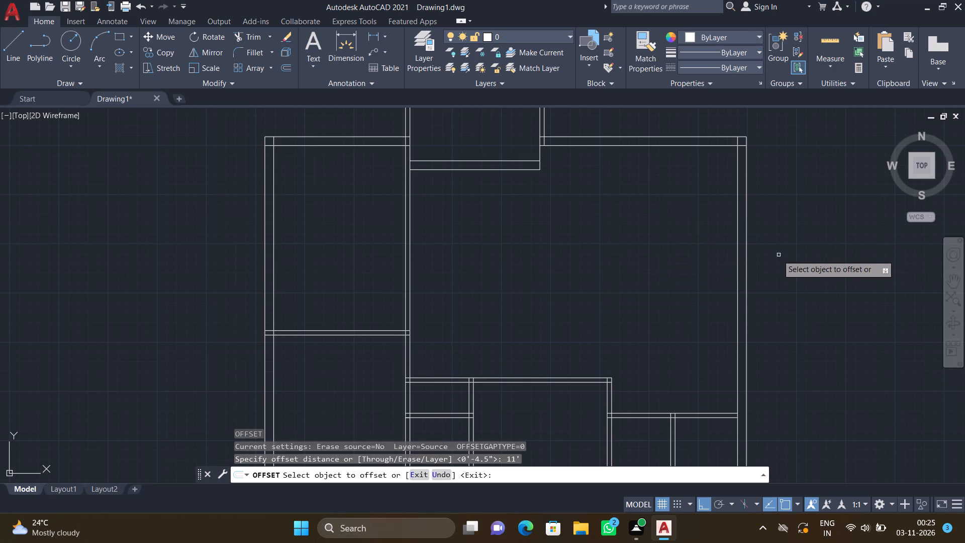
left_click(738, 235)
left_click(699, 241)
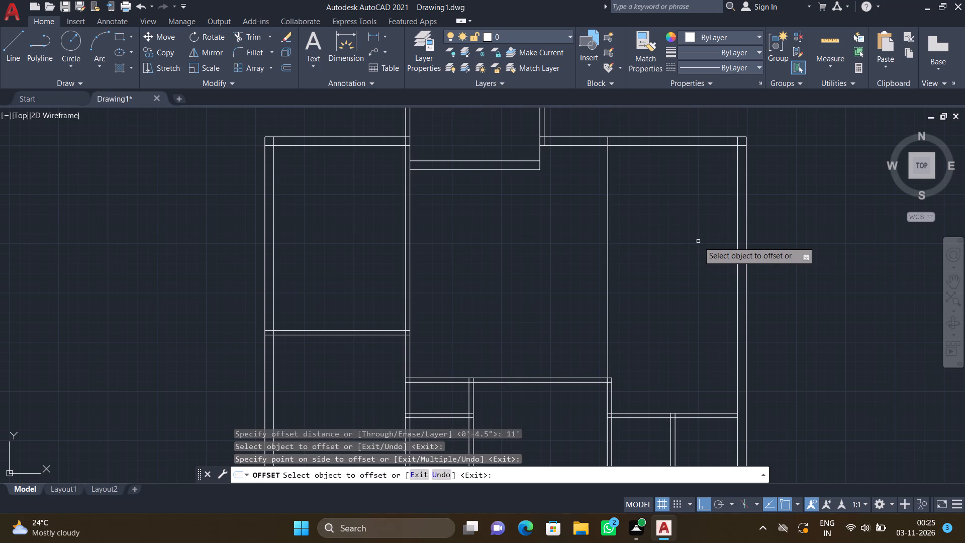
key("Return")
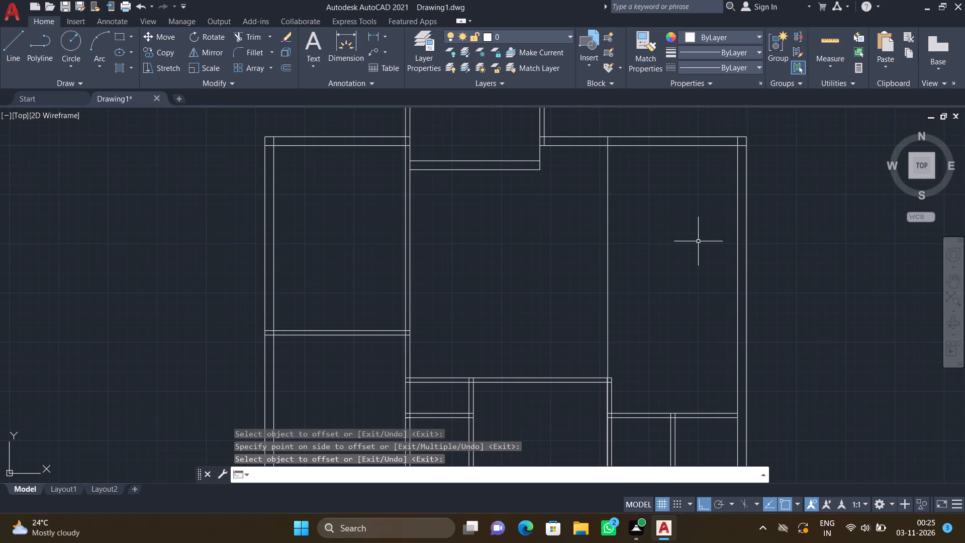
key("o")
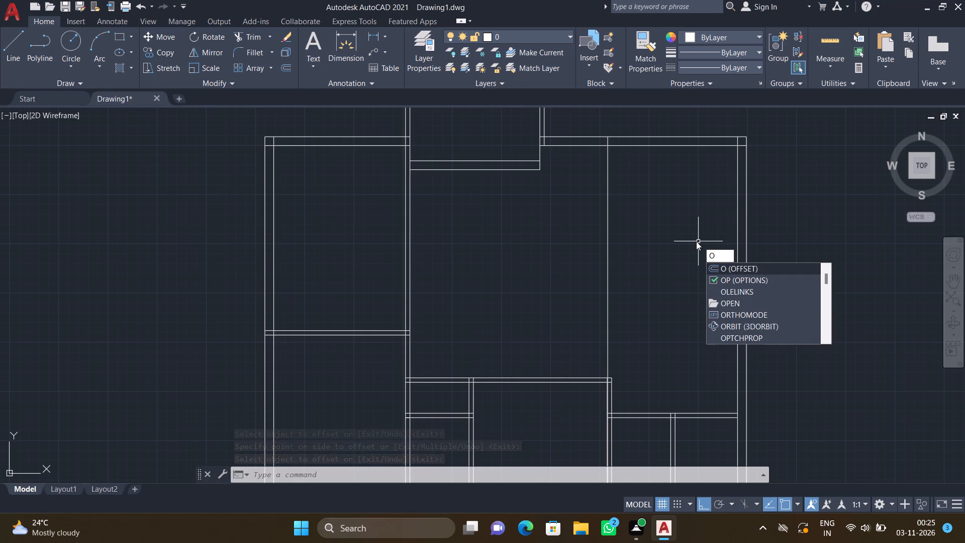
key("Escape")
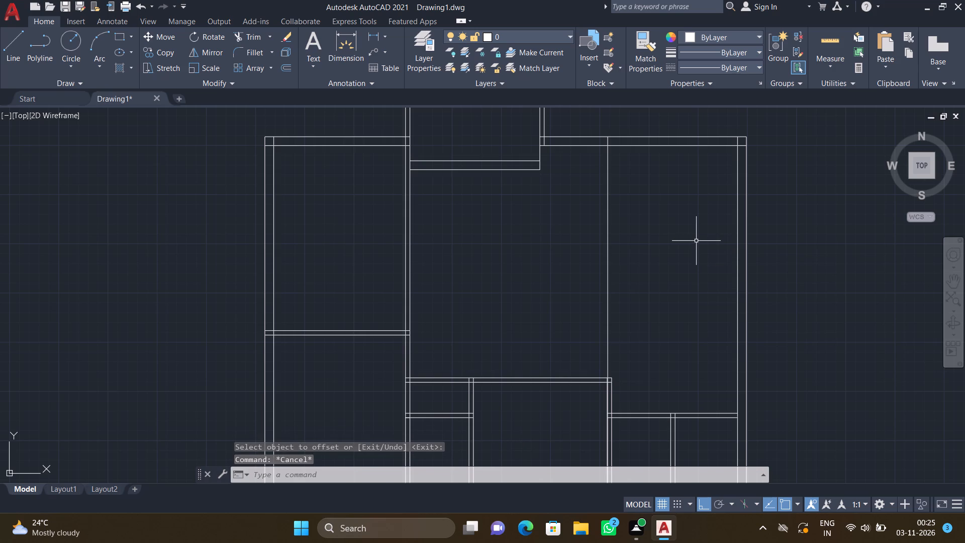
Trim the 11' offset line beside the central lower room's right partition where it runs above the two lower-right rooms.
scroll(624, 361, "down", 3)
scroll(620, 400, "up", 4)
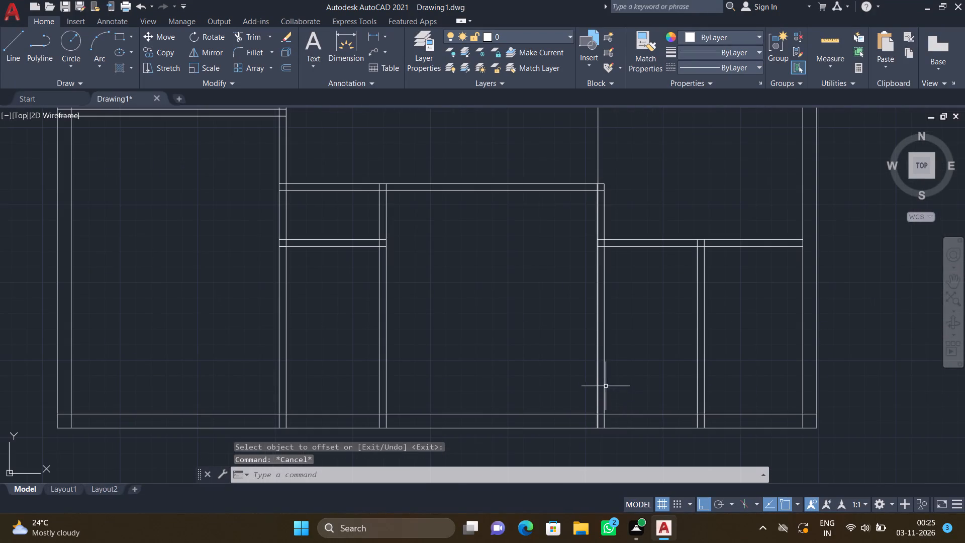
scroll(596, 375, "up", 3)
scroll(586, 357, "down", 2)
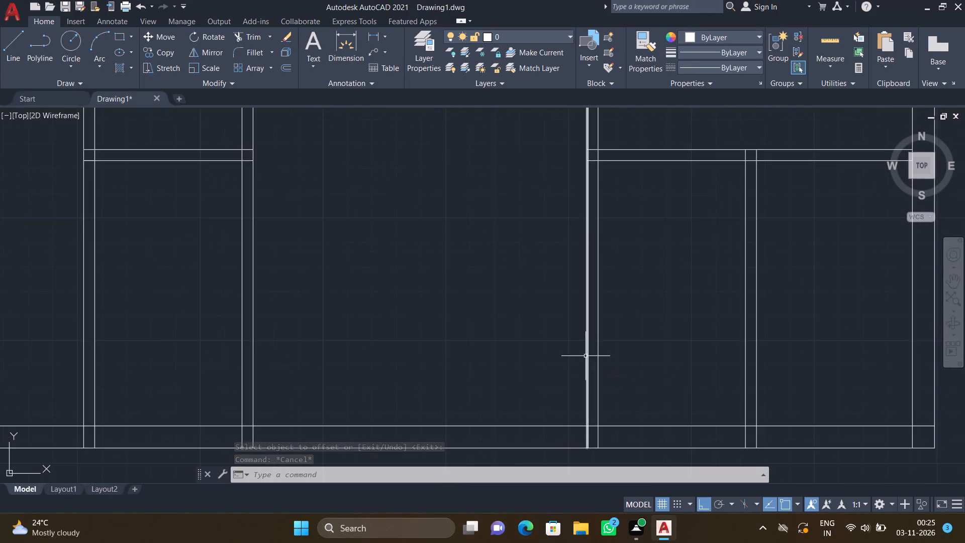
scroll(586, 355, "down", 1)
scroll(587, 250, "up", 2)
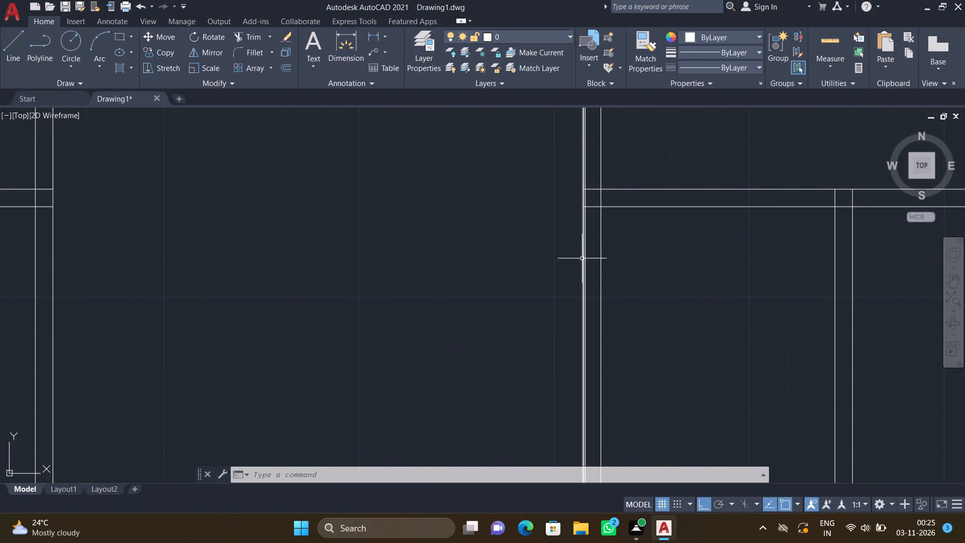
scroll(583, 261, "up", 3)
scroll(584, 258, "down", 3)
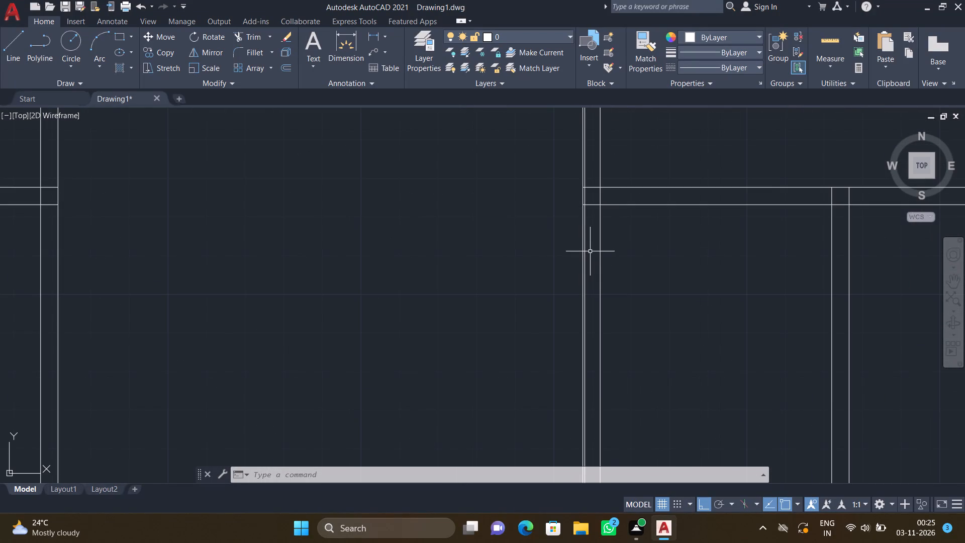
type("TR")
key("Return")
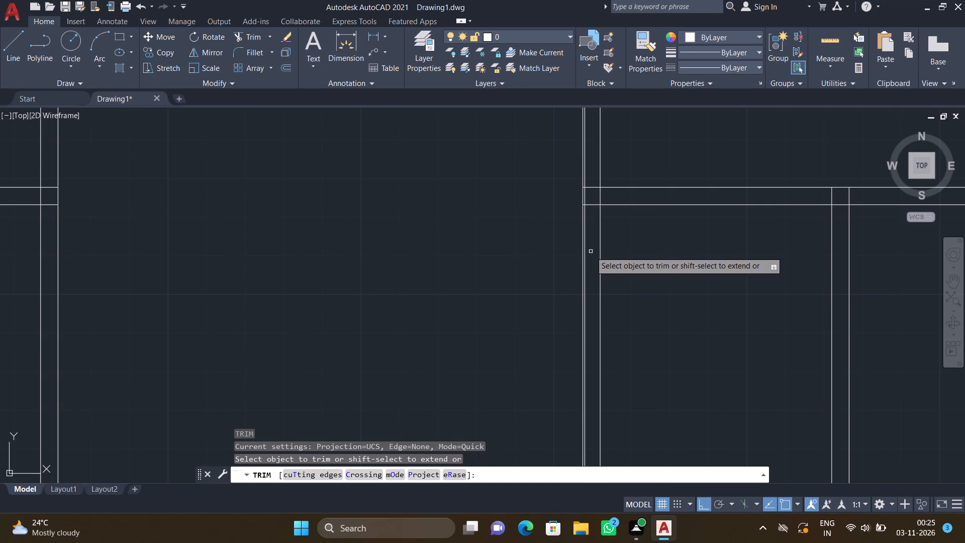
scroll(585, 240, "down", 2)
scroll(583, 192, "up", 3)
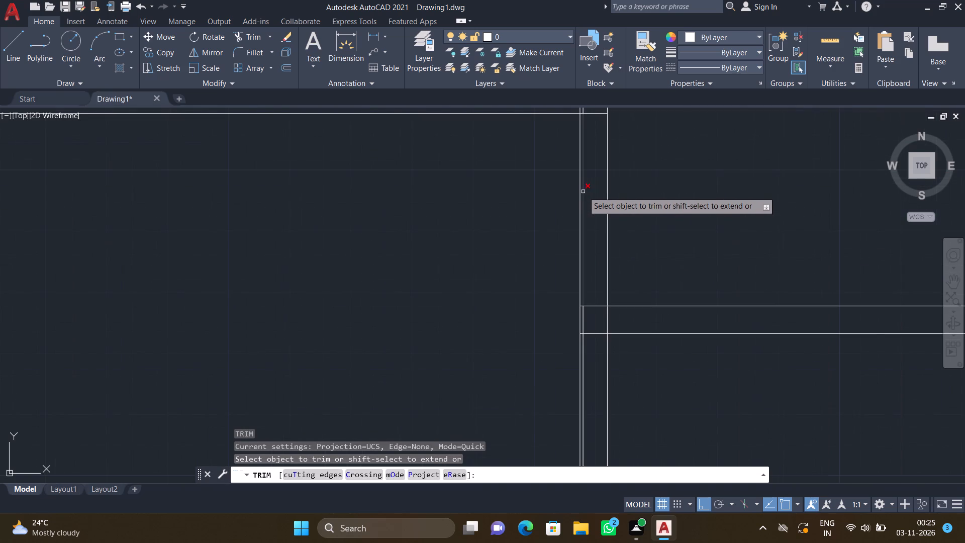
scroll(586, 289, "up", 1)
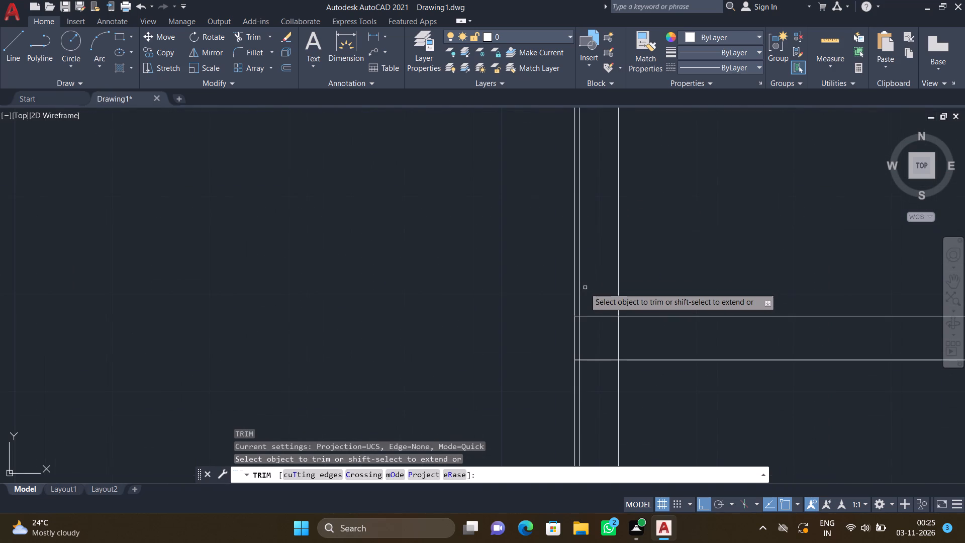
left_click(581, 283)
Trim away the rest of that offset line, below and within the horizontal partition over the lower-right rooms.
scroll(592, 311, "down", 2)
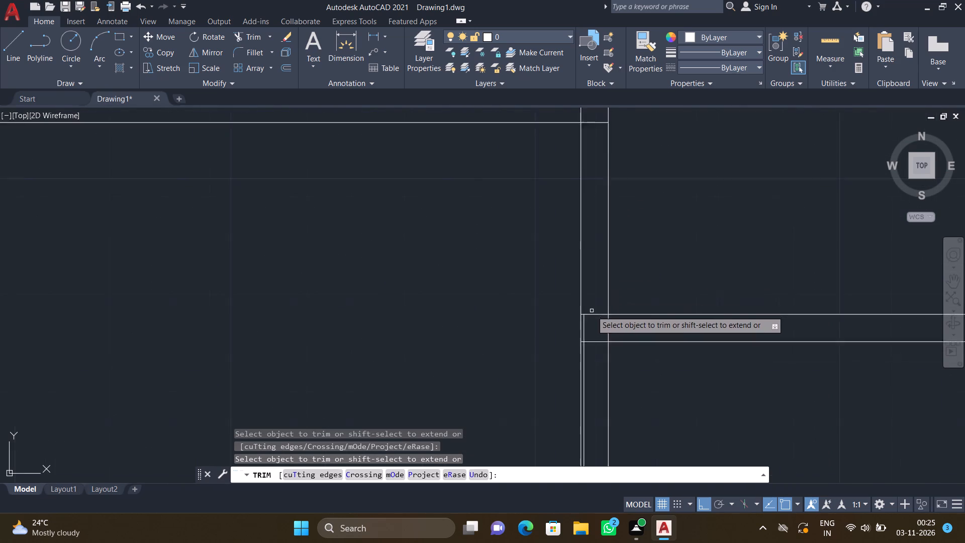
scroll(592, 311, "down", 1)
scroll(590, 370, "up", 3)
left_click(574, 344)
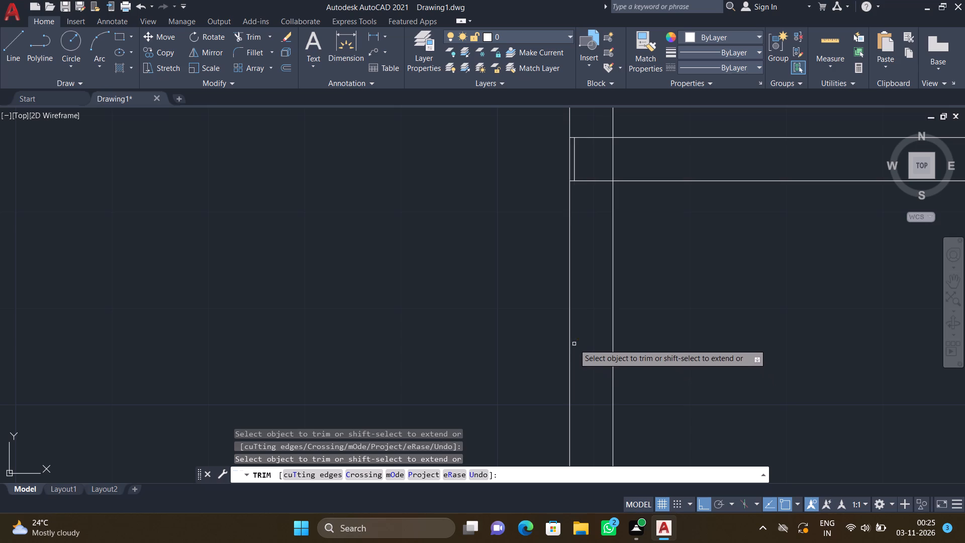
left_click_drag(573, 155, 576, 161)
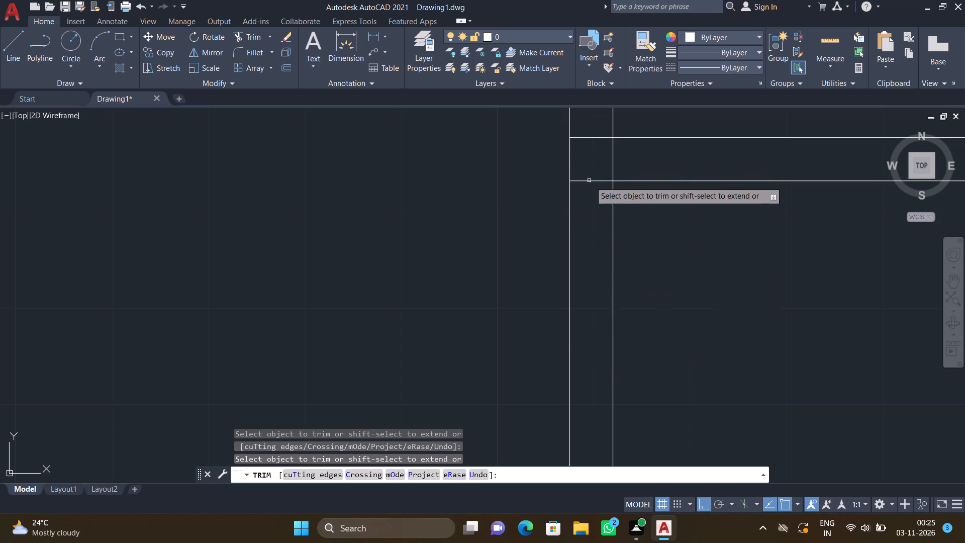
scroll(597, 200, "down", 5)
scroll(598, 312, "up", 4)
scroll(607, 277, "down", 5)
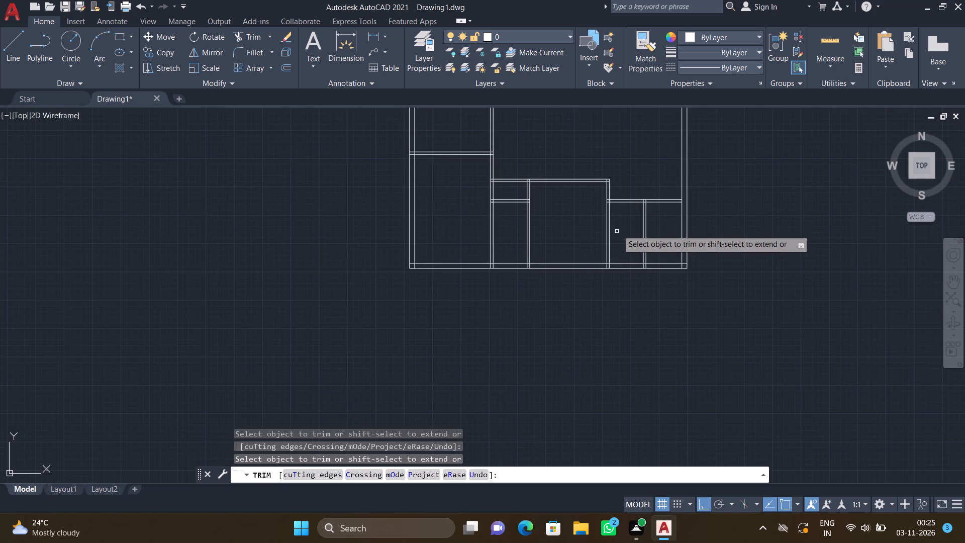
scroll(627, 150, "down", 2)
scroll(633, 148, "up", 3)
scroll(624, 143, "down", 4)
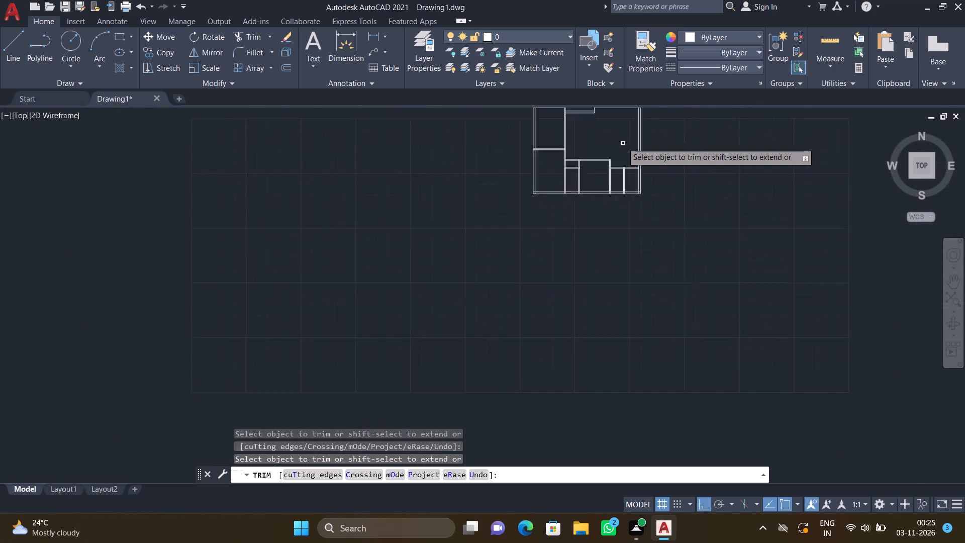
scroll(622, 142, "down", 2)
scroll(621, 133, "up", 4)
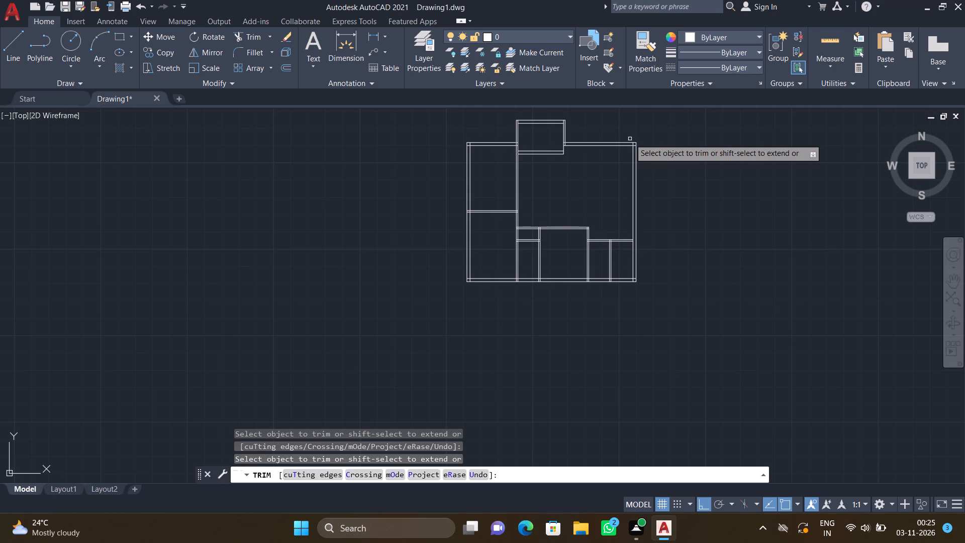
key("Escape")
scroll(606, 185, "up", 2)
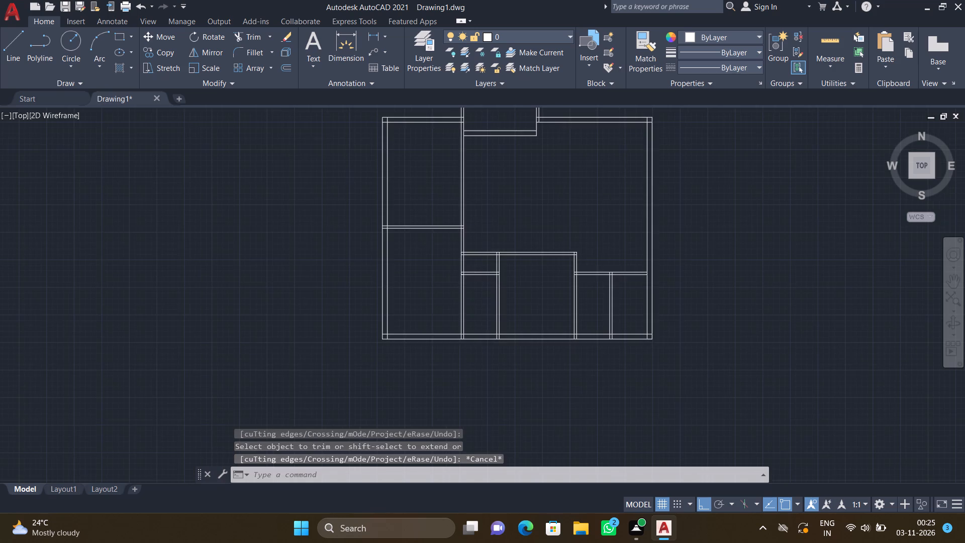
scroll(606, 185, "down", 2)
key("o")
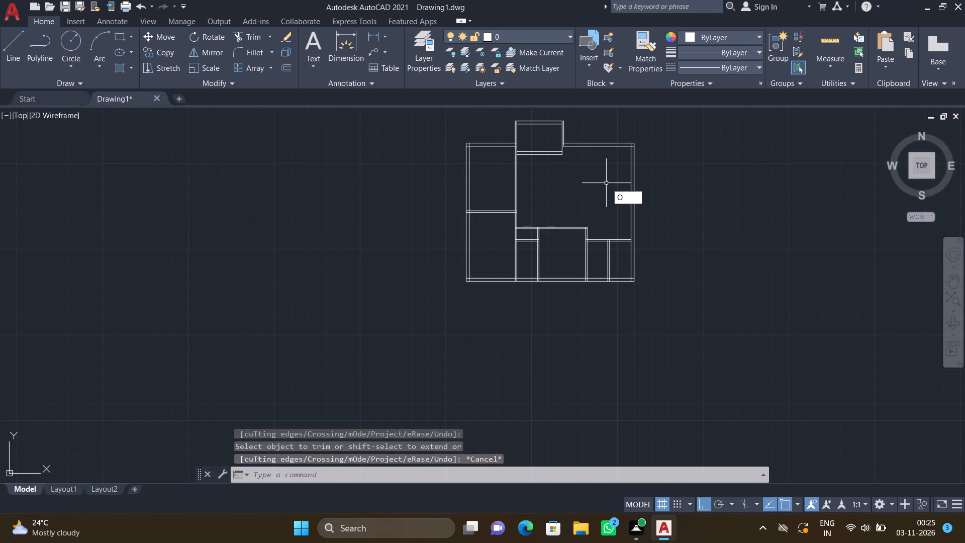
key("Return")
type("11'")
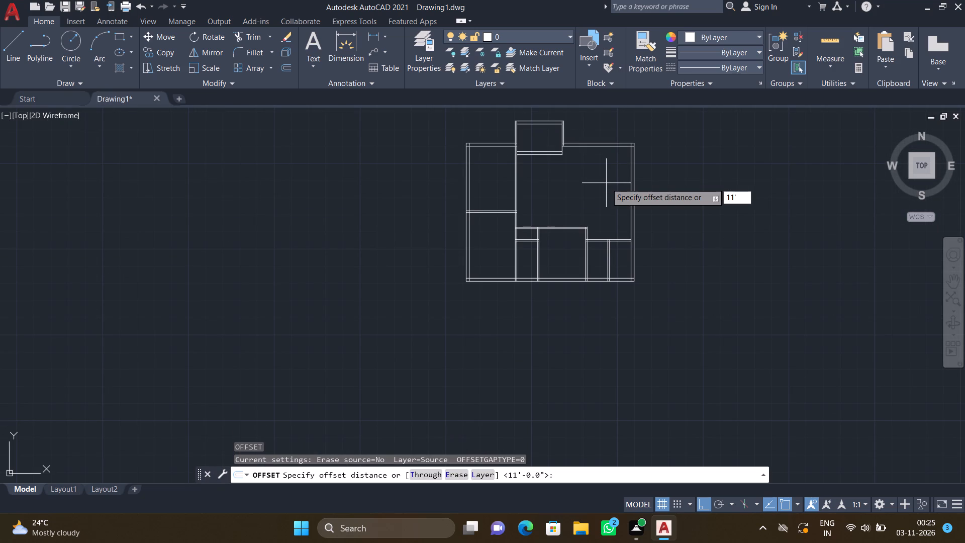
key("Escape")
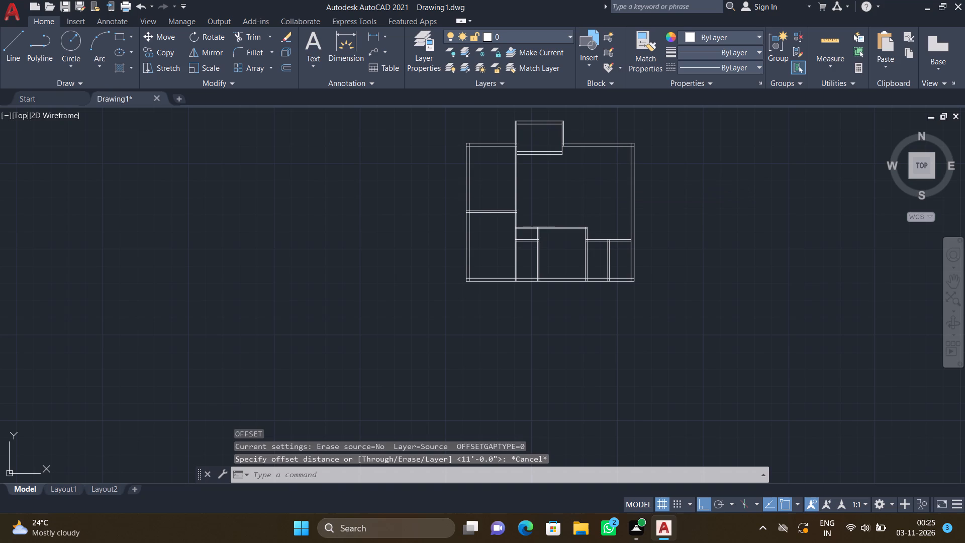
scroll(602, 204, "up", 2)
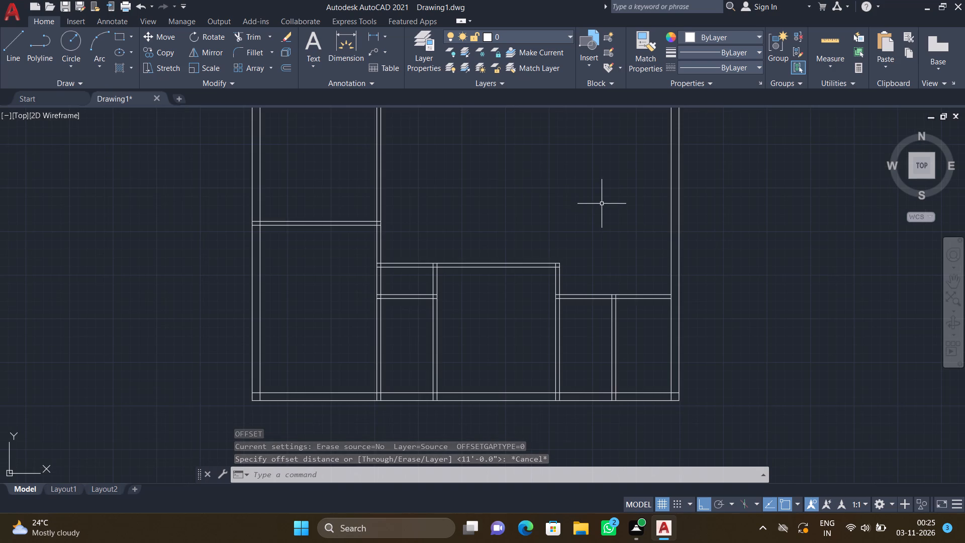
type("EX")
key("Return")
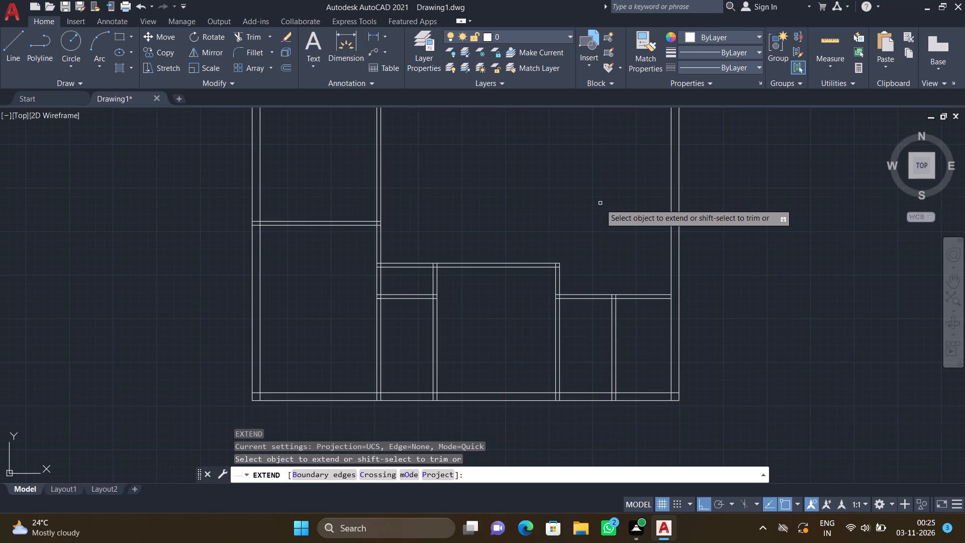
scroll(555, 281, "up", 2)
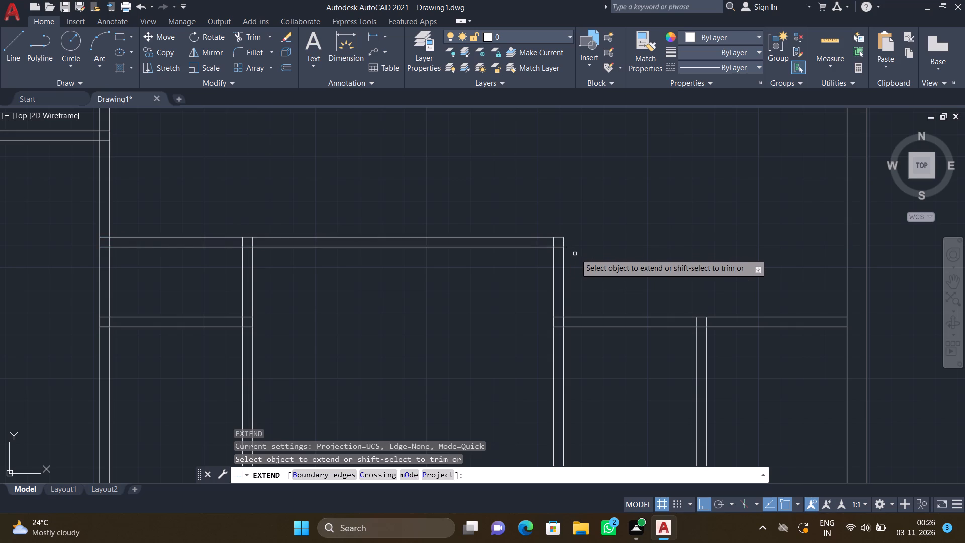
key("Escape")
Draw a vertical line from the central lower room's outer upper-right corner up to the top wall's inner line.
key("l")
key("Return")
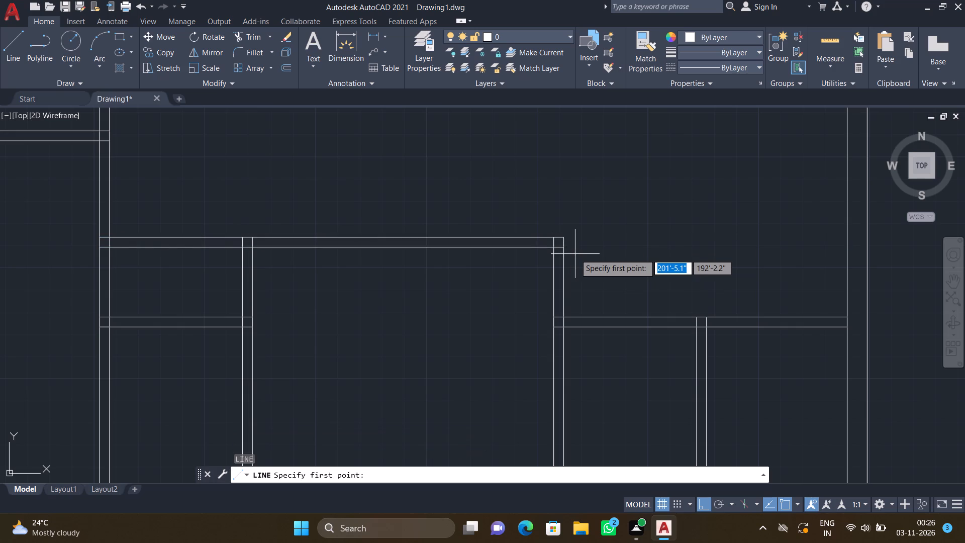
left_click(563, 236)
scroll(574, 199, "down", 5)
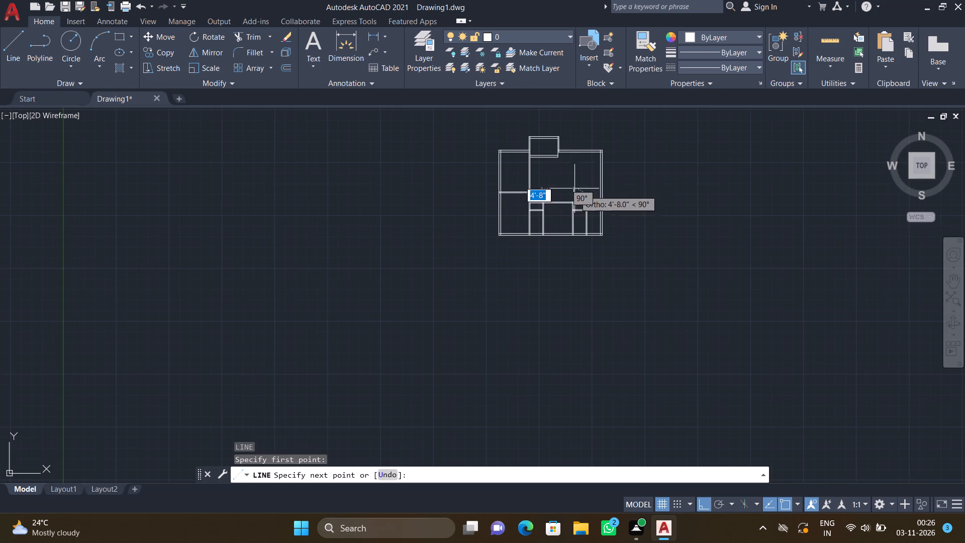
scroll(571, 153, "up", 6)
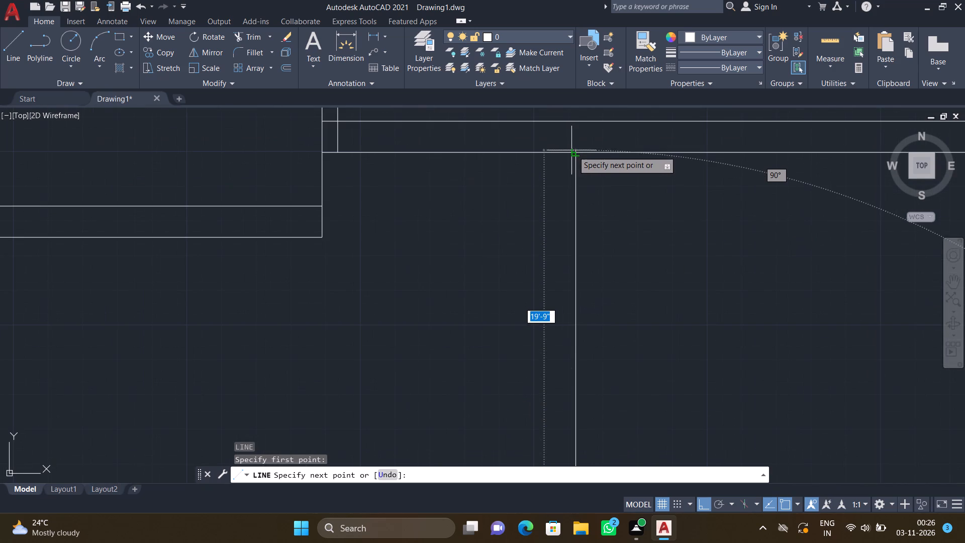
left_click(574, 153)
key("Return")
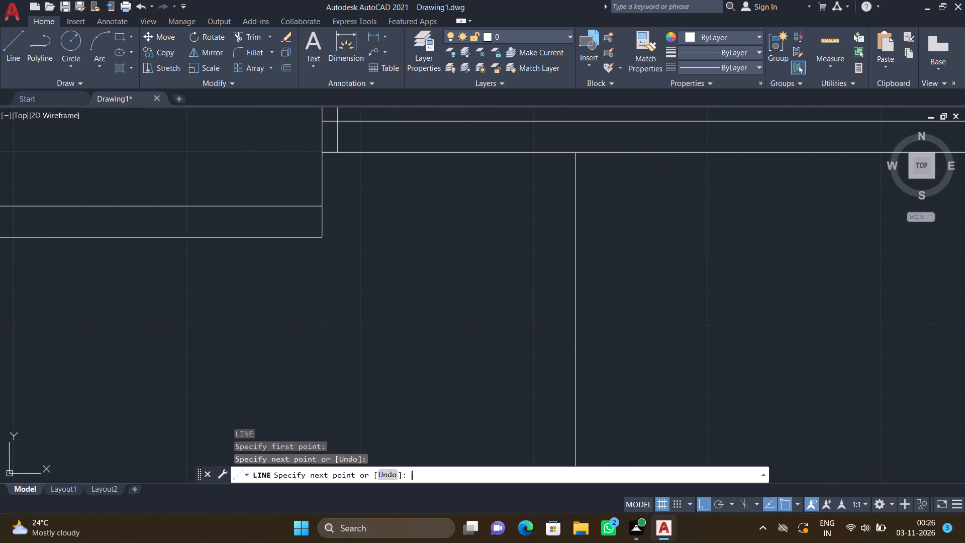
Draw a parallel line from the central lower room's right partition's left face up to the top wall's inner line, forming a partition.
scroll(573, 159, "down", 6)
scroll(410, 191, "down", 3)
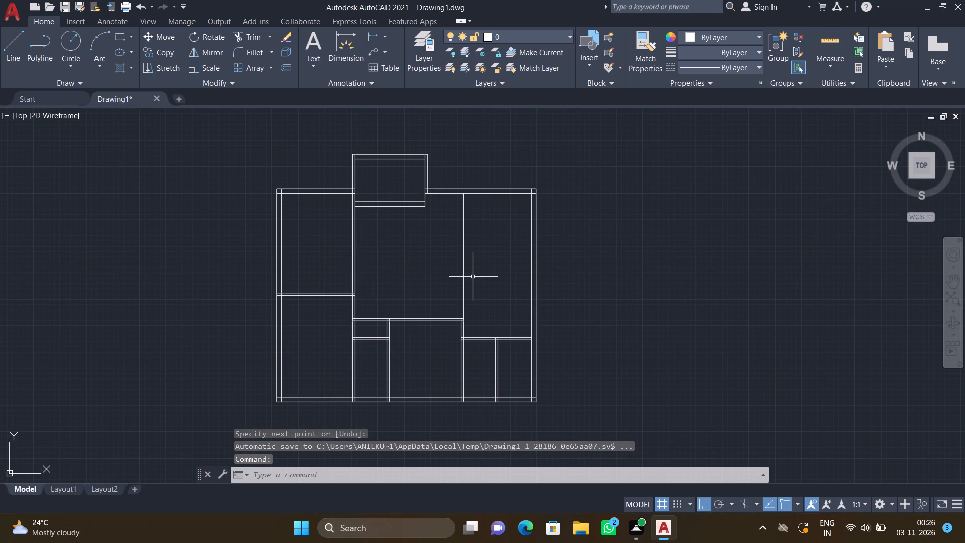
key("l")
key("Return")
scroll(450, 299, "up", 3)
left_click(486, 378)
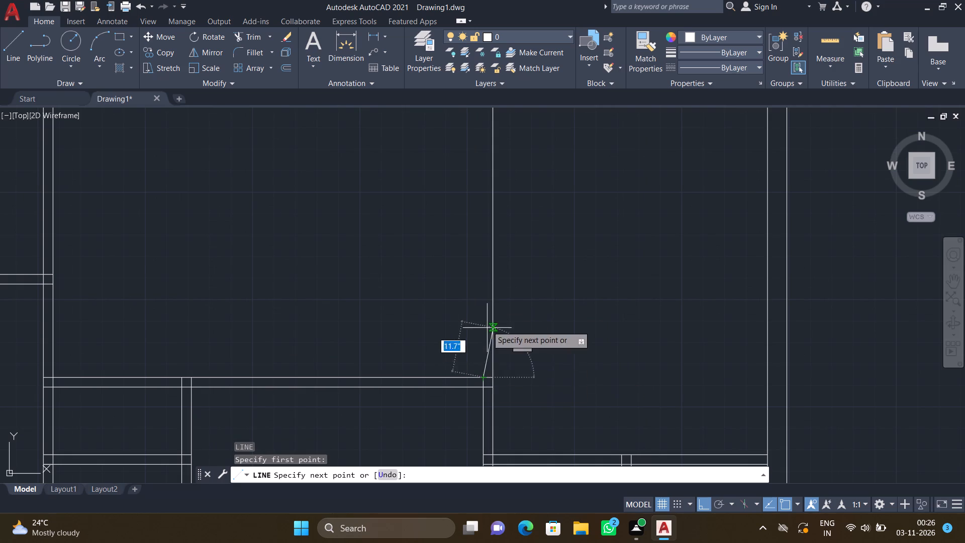
scroll(480, 275, "down", 3)
scroll(482, 184, "up", 3)
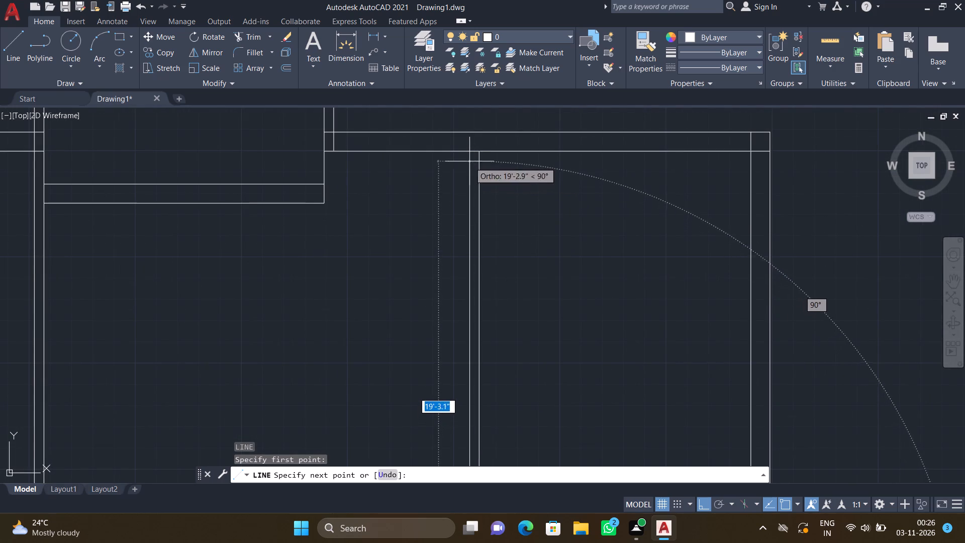
left_click(470, 154)
key("Return")
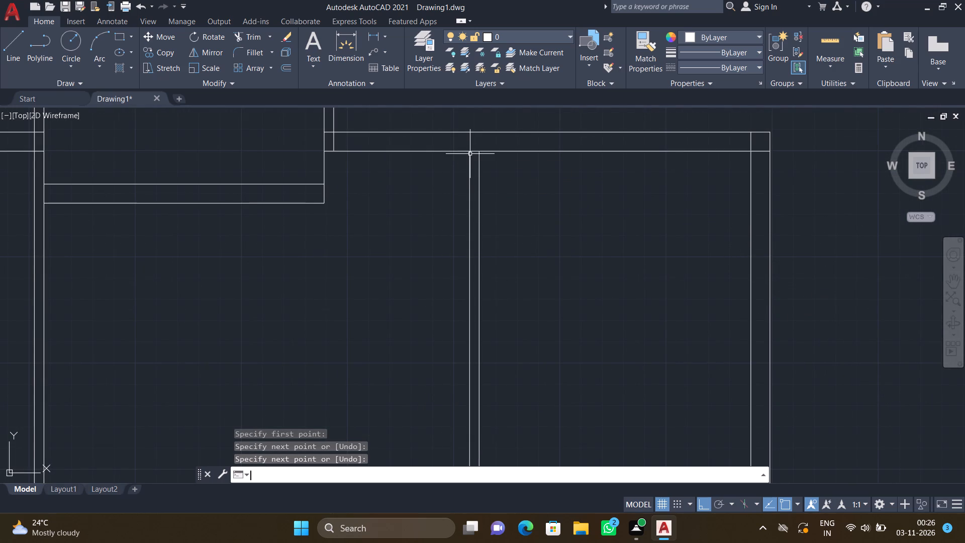
Offset the inner line of the top wall to the right of the projection 13'4" downward.
key("o")
key("Return")
type("13'")
type("4\"")
key("Return")
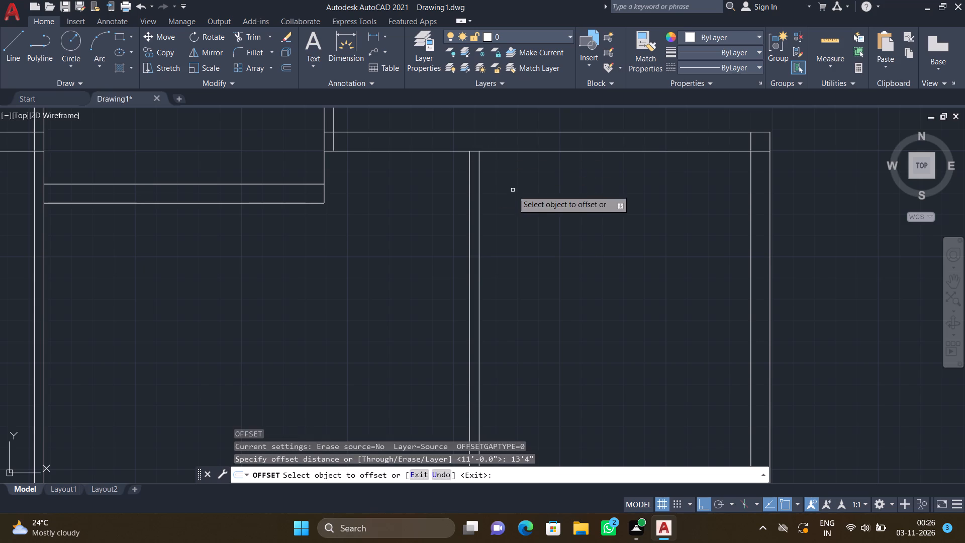
left_click_drag(525, 151, 525, 157)
left_click(525, 329)
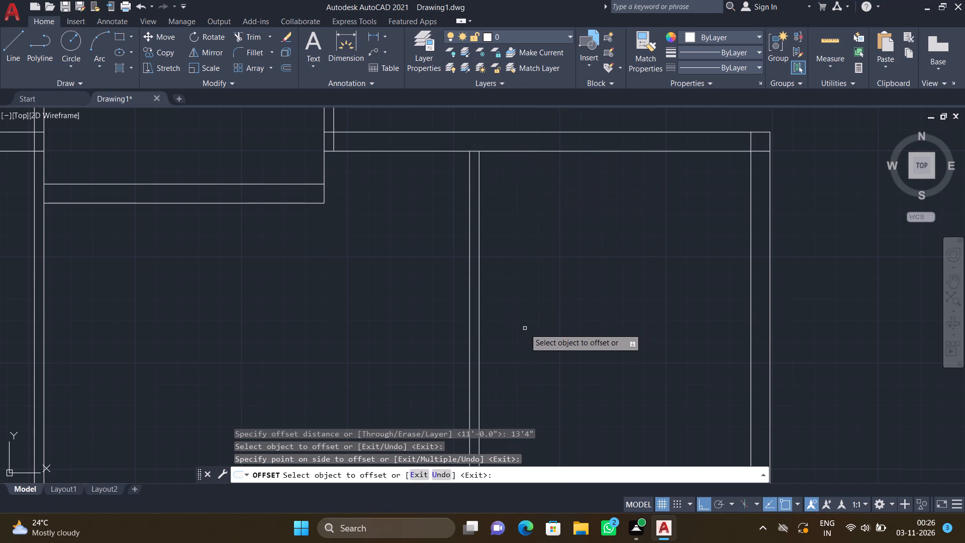
key("Return")
Trim the part of the new horizontal line extending left of the upper-right room's partition.
scroll(441, 367, "down", 4)
scroll(453, 387, "up", 3)
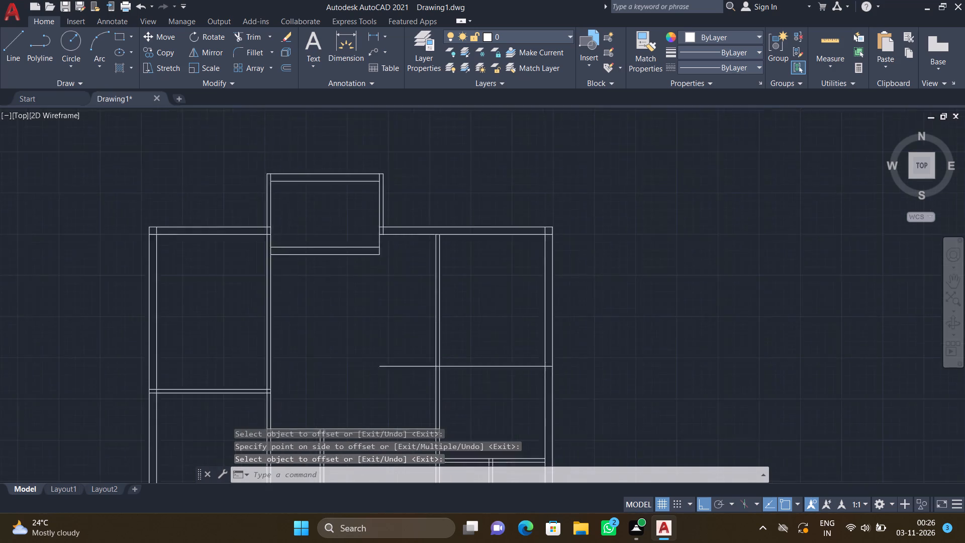
type("TR")
key("Return")
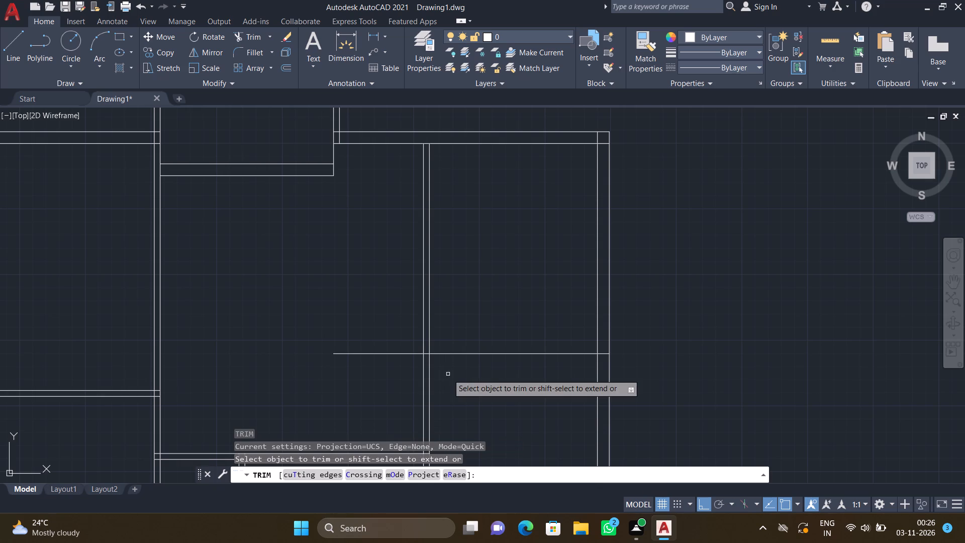
left_click_drag(376, 348, 382, 366)
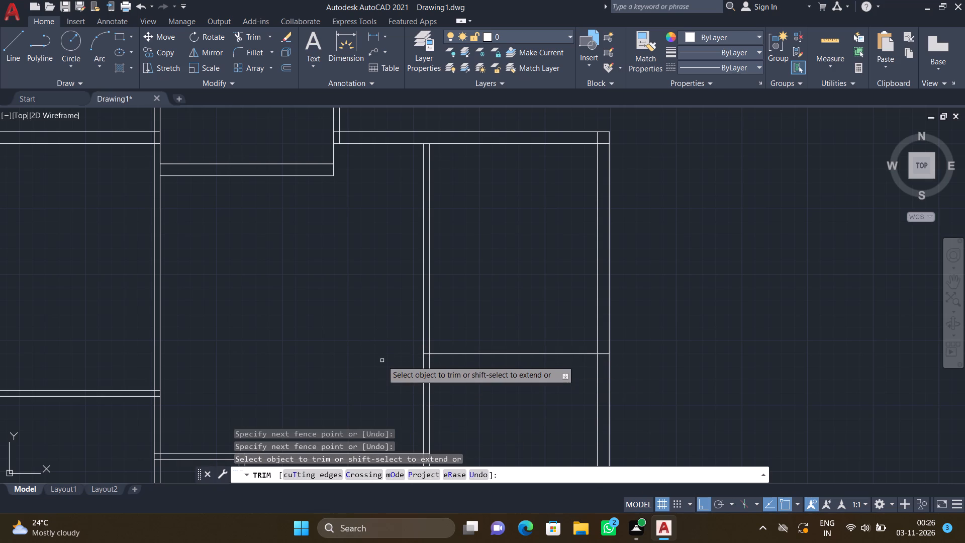
key("Return")
Offset the lower horizontal line of the upper-right room 4.5" downward to form a partition.
key("o")
key("Return")
type("4.5\"")
key("Return")
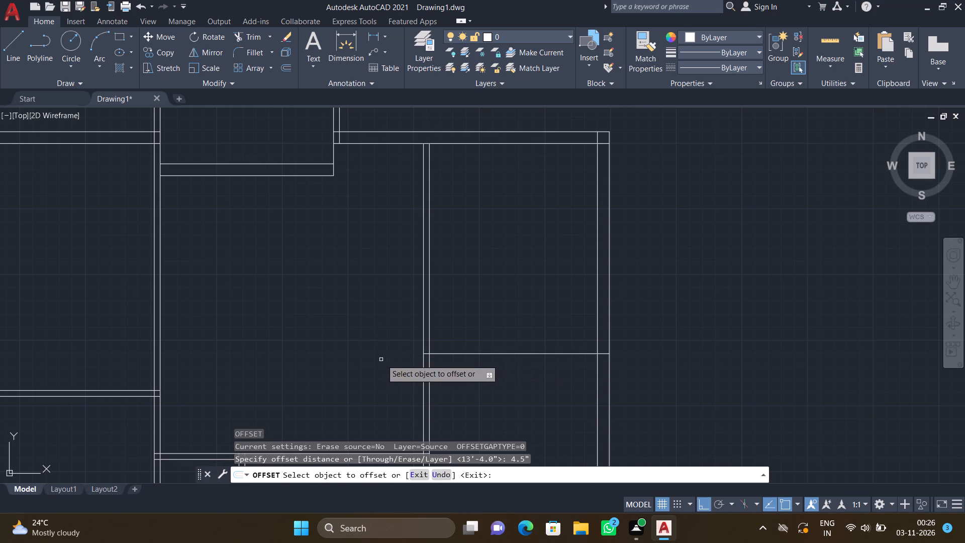
left_click(460, 353)
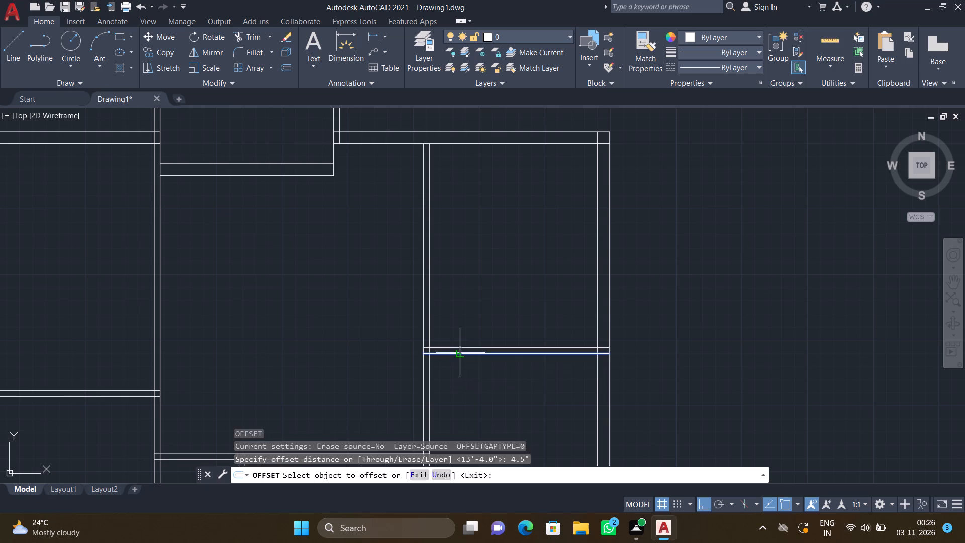
left_click(456, 371)
key("Return")
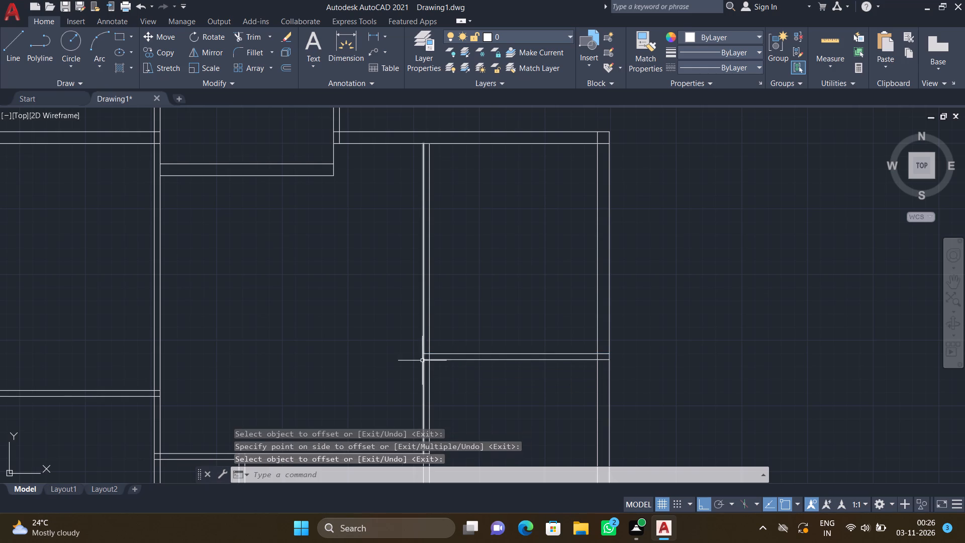
Draw a vertical line about 6'1" long downward from the lower-right corner of the projection's bottom wall.
scroll(424, 340, "down", 2)
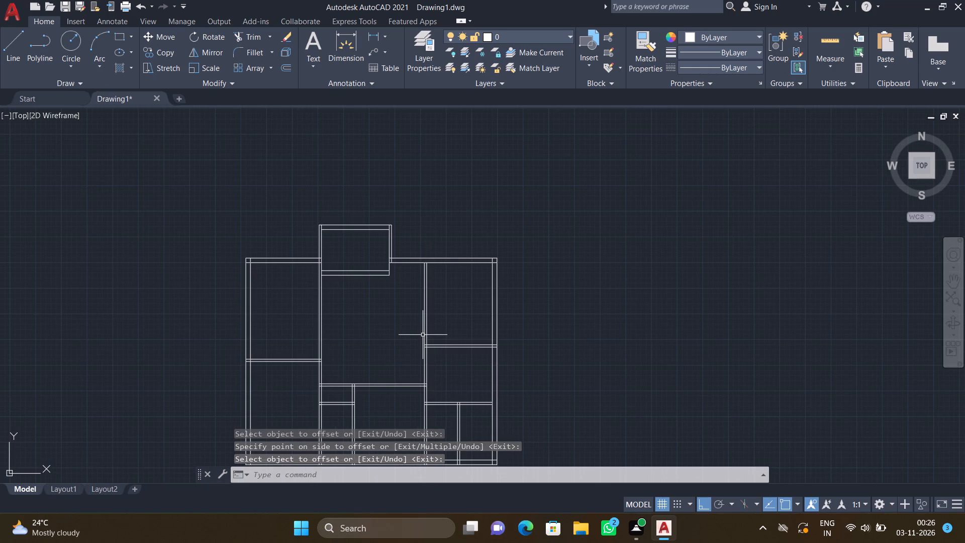
scroll(426, 367, "down", 1)
scroll(417, 376, "up", 1)
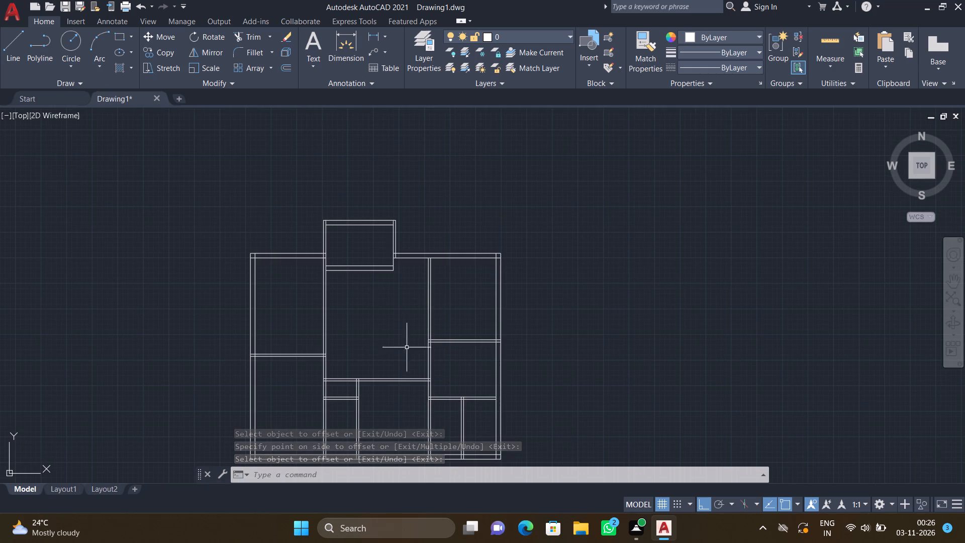
scroll(402, 285, "up", 2)
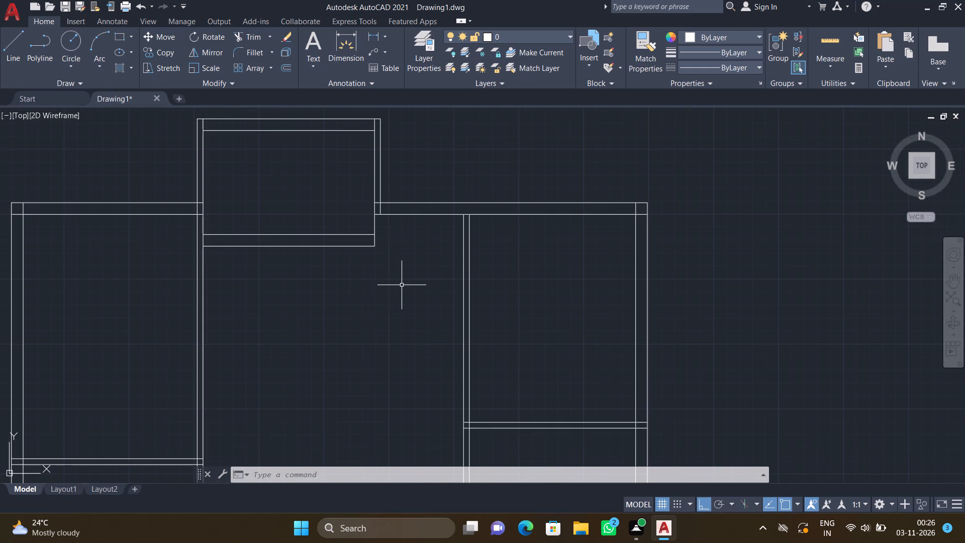
key("l")
key("Return")
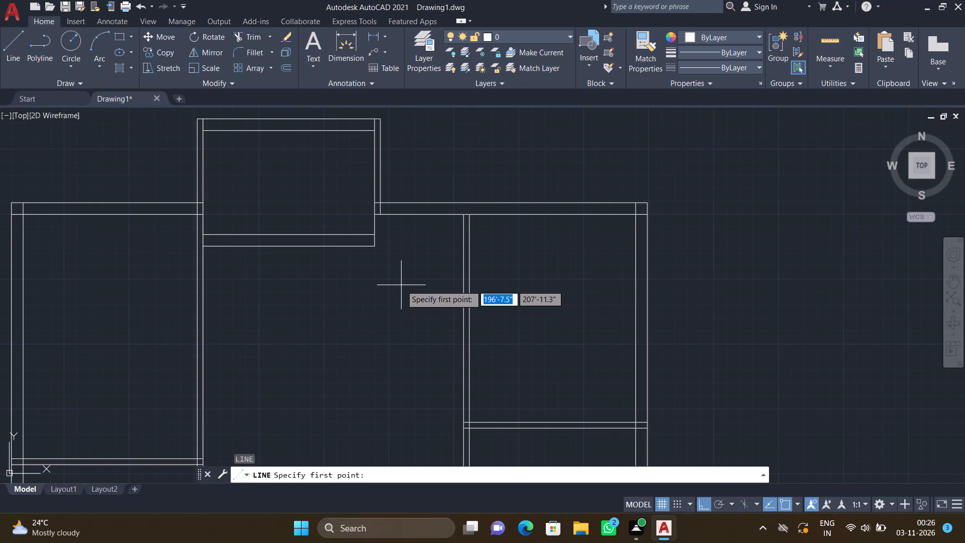
left_click_drag(376, 248, 379, 261)
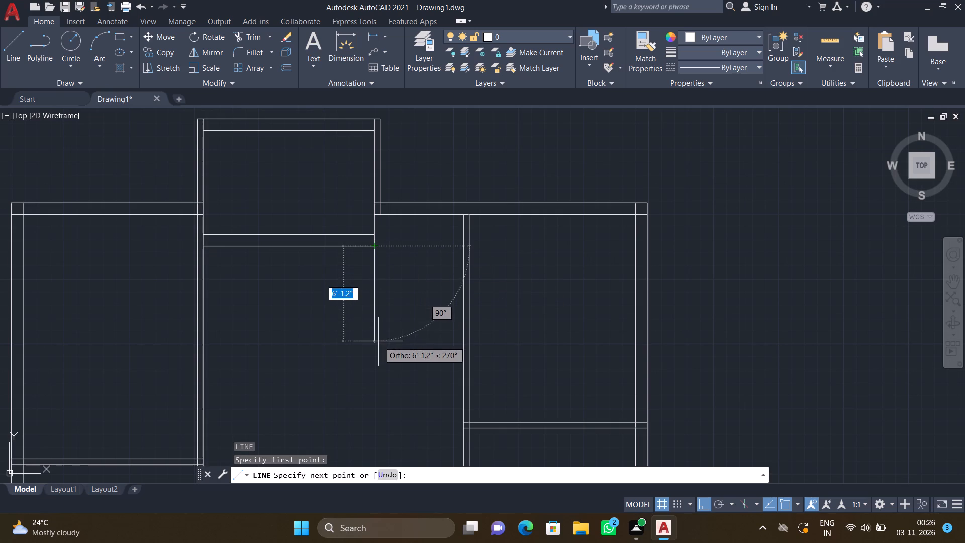
left_click(378, 341)
key("Return")
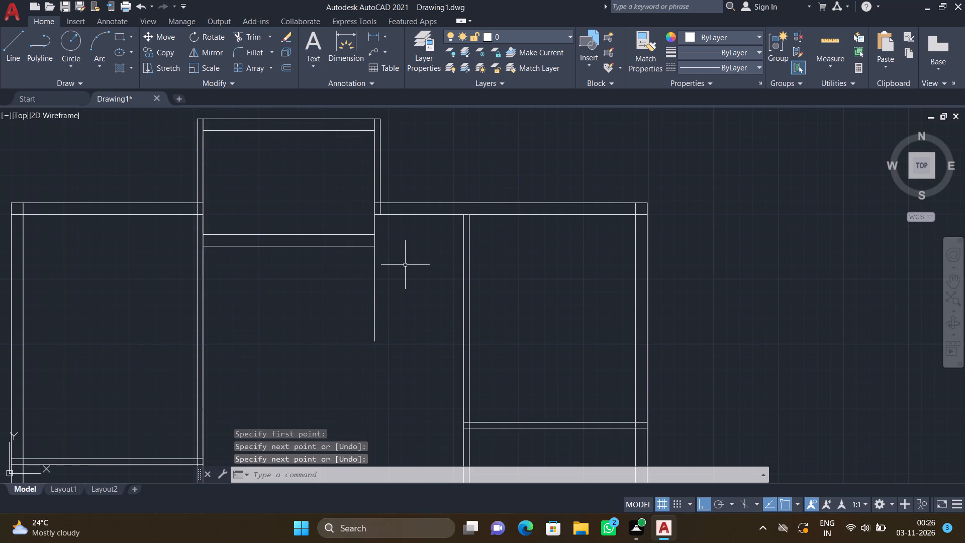
Draw a parallel line from where the projection's outer right face meets the top wall's inner line, down almost level with the previous line's end.
key("l")
key("Return")
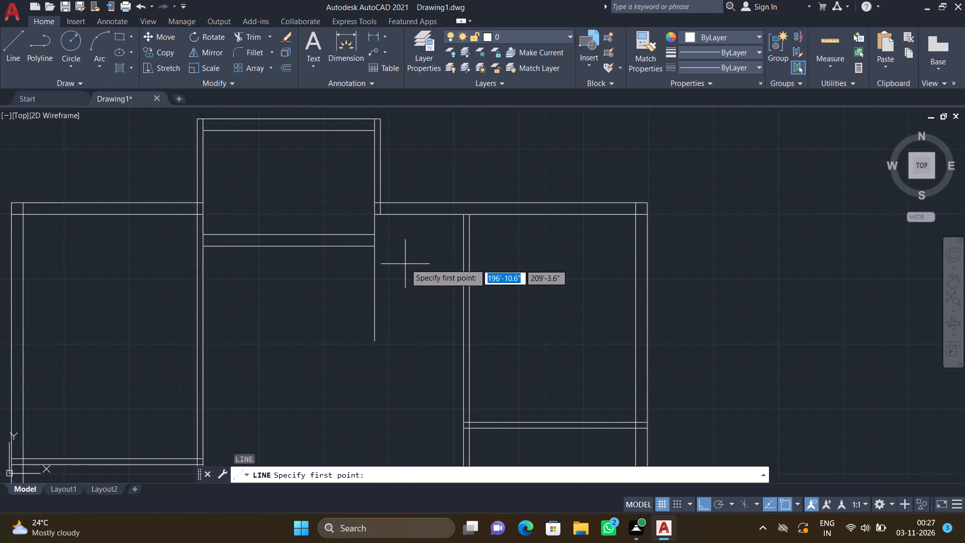
scroll(384, 222, "up", 2)
left_click_drag(371, 206, 373, 214)
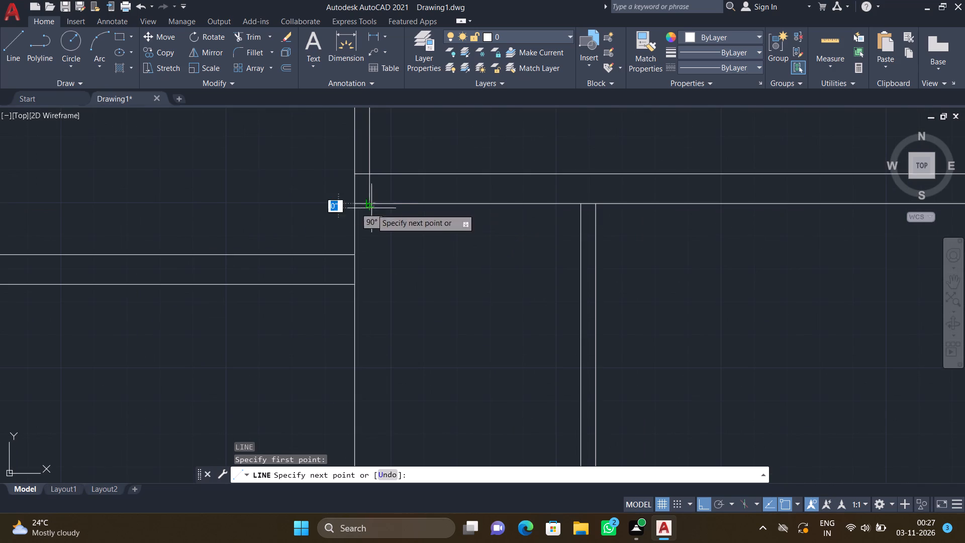
left_click_drag(373, 214, 388, 269)
scroll(389, 366, "down", 3)
scroll(392, 391, "up", 3)
scroll(378, 425, "down", 1)
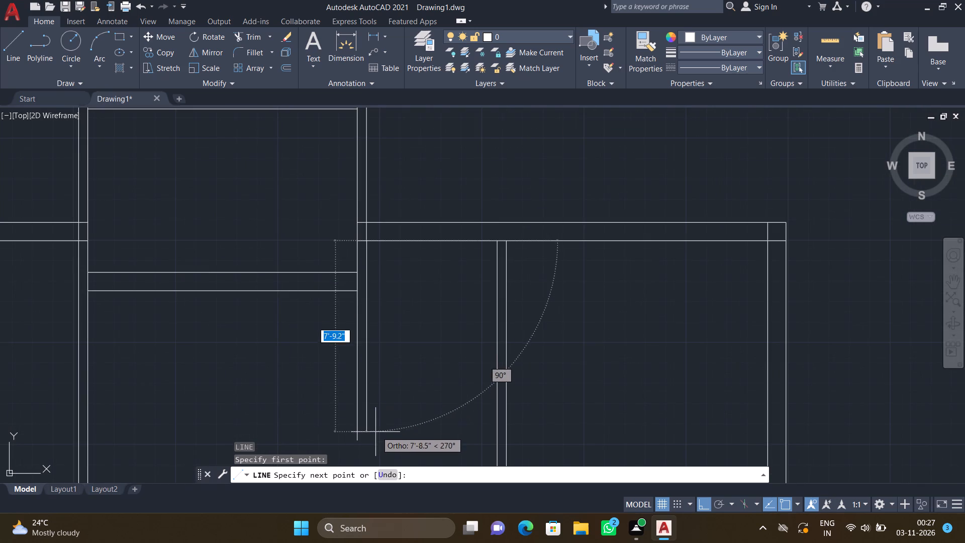
scroll(370, 436, "down", 1)
left_click(370, 436)
key("Return")
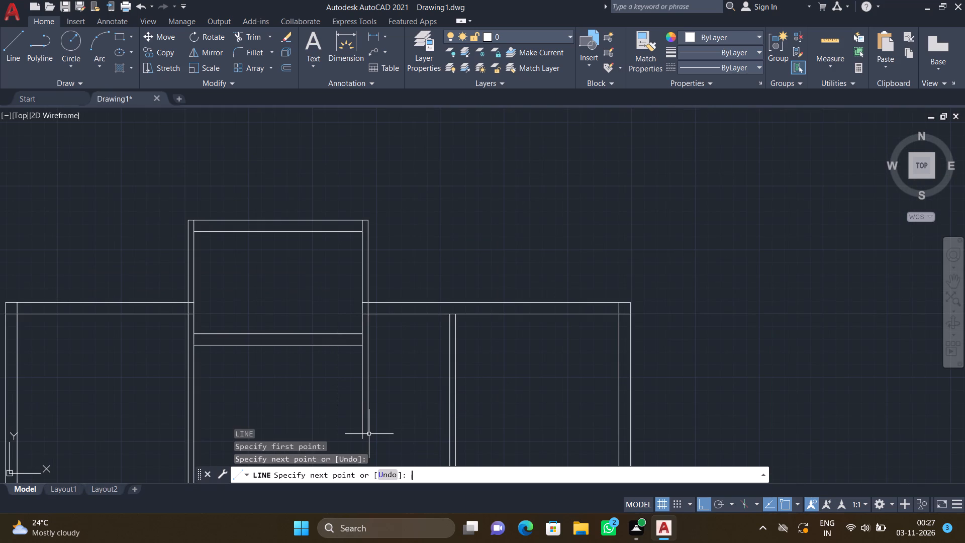
Offset the inner line of the top wall to the right of the projection 8'6" downward.
key("o")
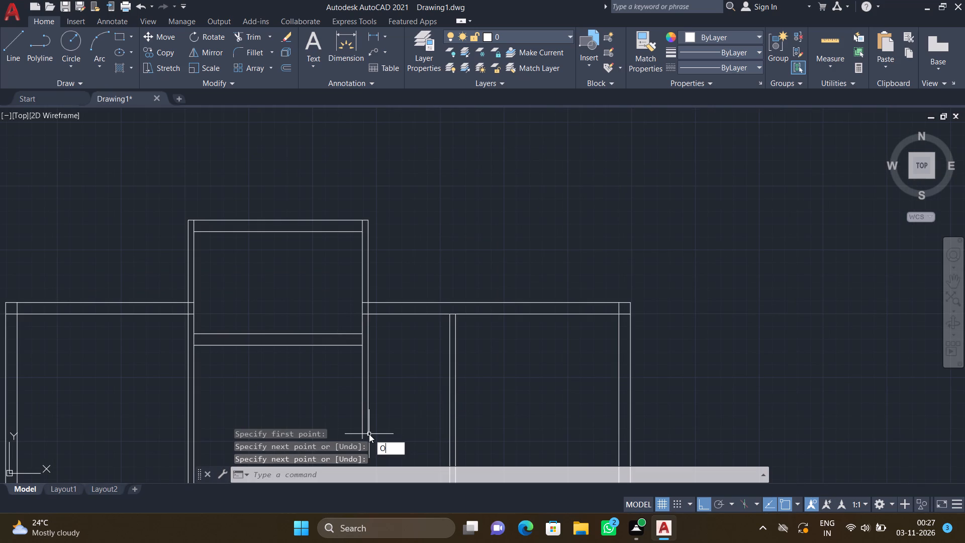
key("Return")
type("8'")
key("6")
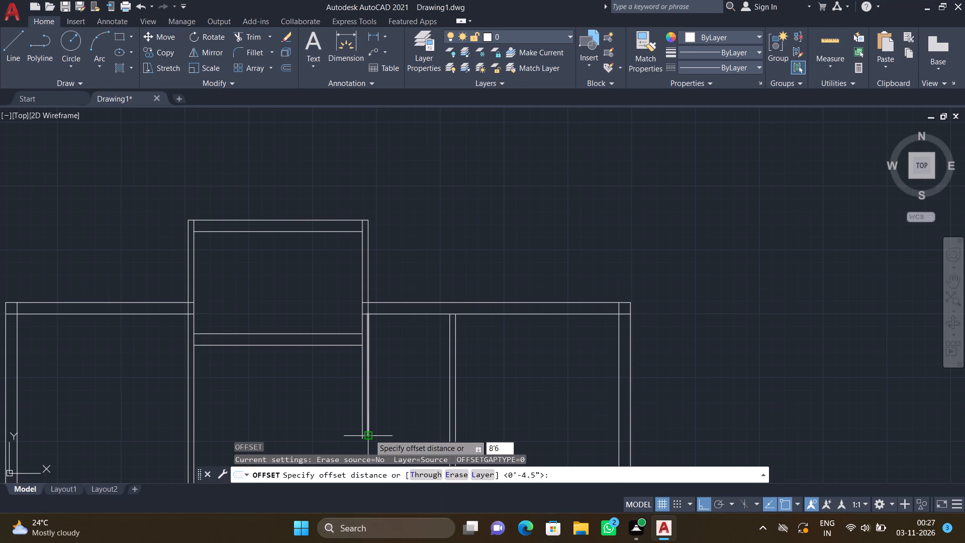
key("shift+quotedbl")
key("Return")
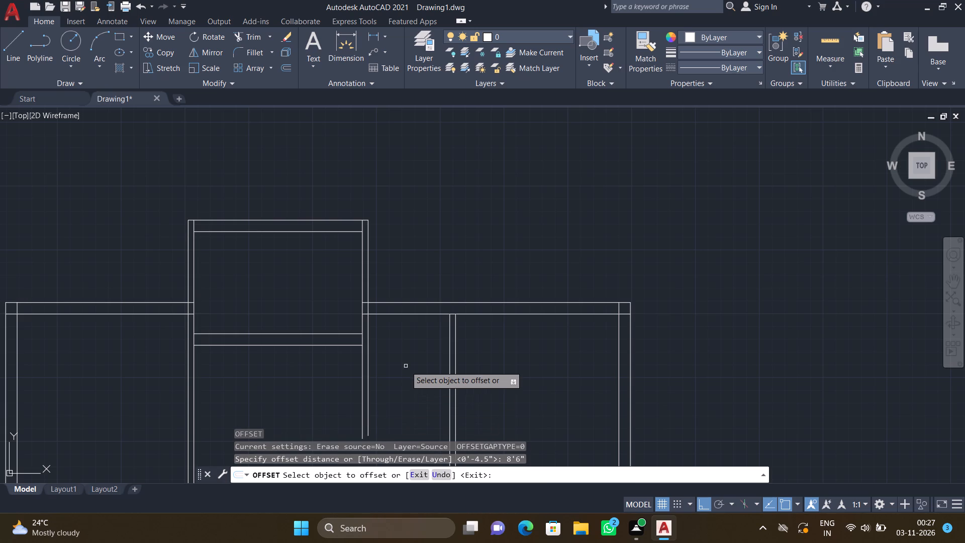
scroll(405, 361, "down", 2)
left_click(398, 344)
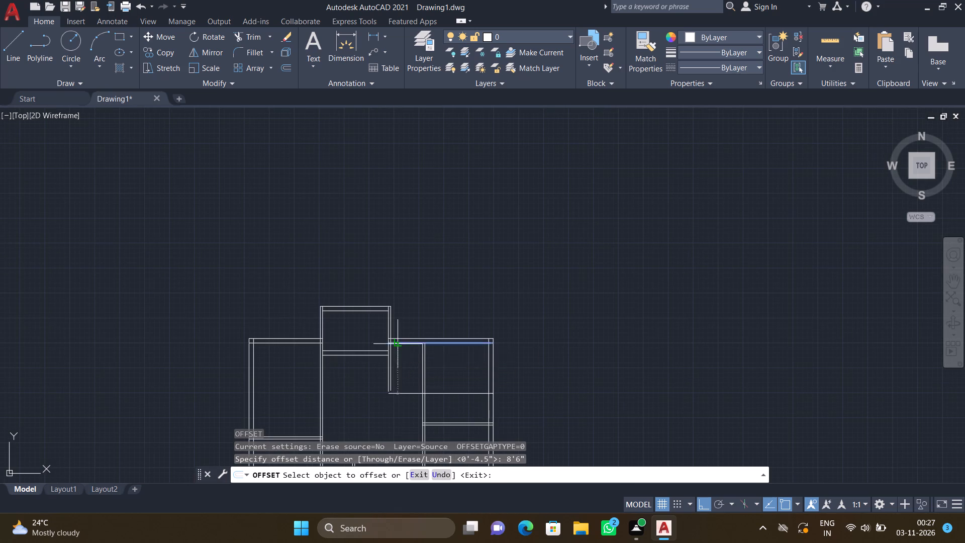
left_click(406, 387)
key("Return")
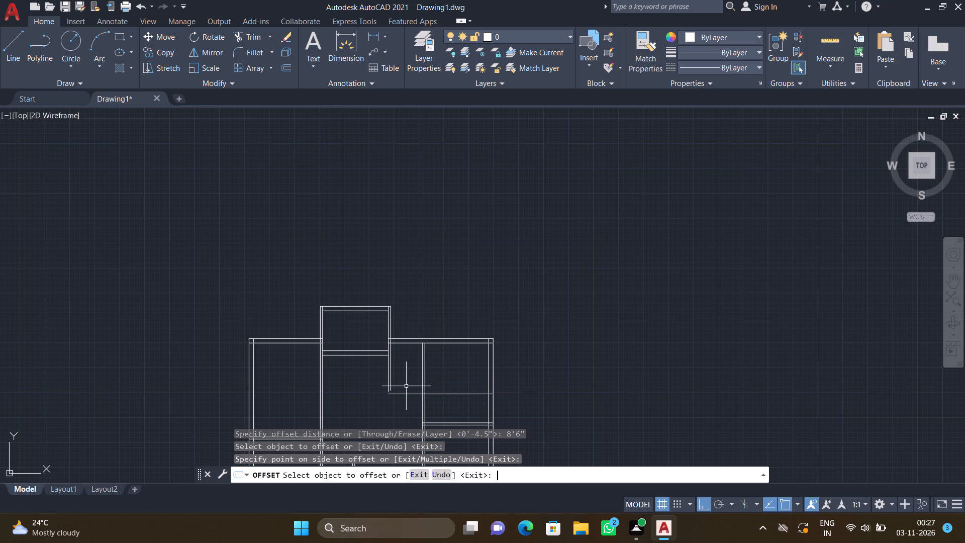
Extend the two vertical lines below the projection's right wall down to the new horizontal line.
scroll(408, 408, "up", 3)
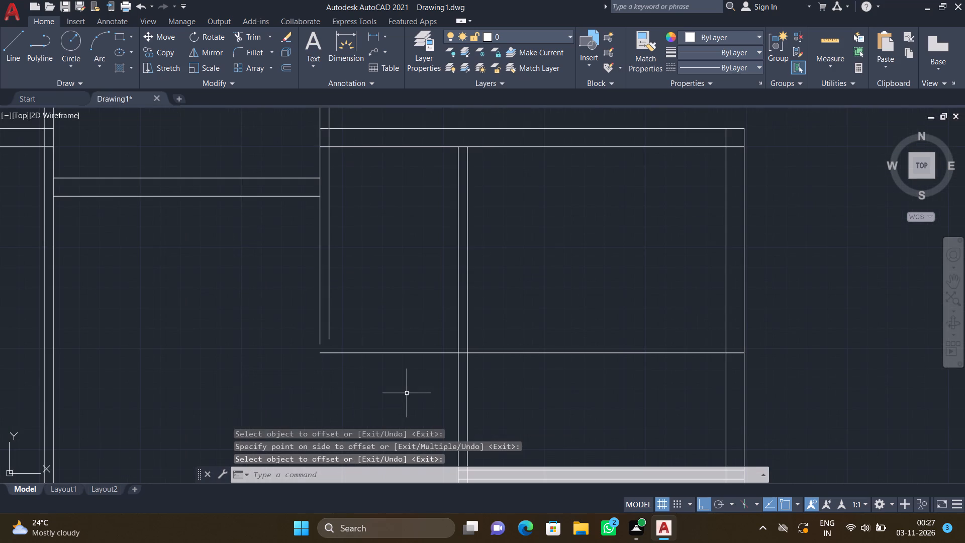
key("e")
key("x")
key("Return")
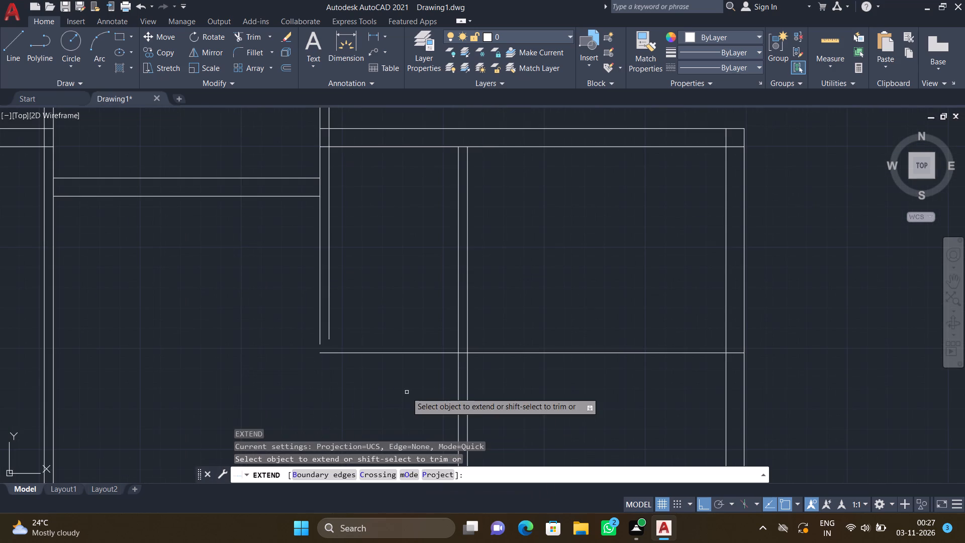
left_click(320, 343)
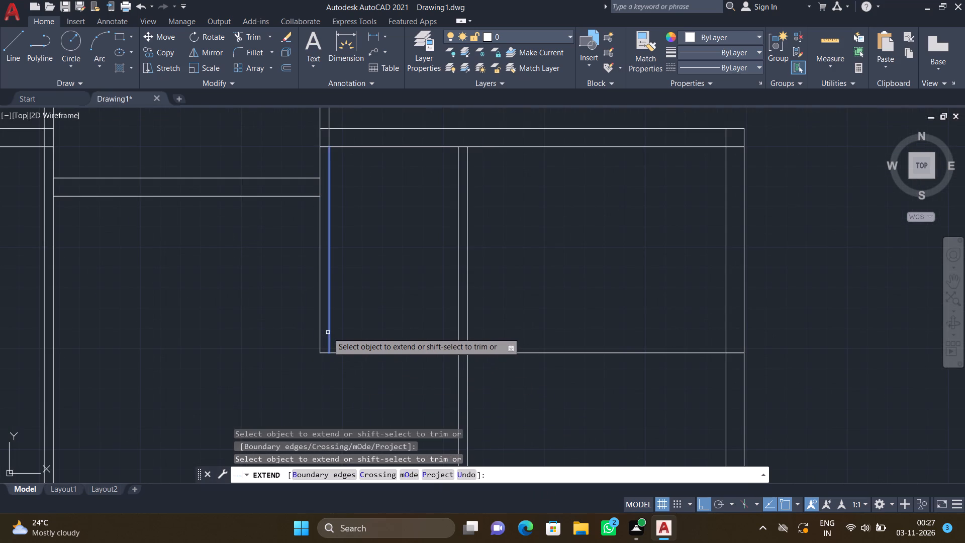
left_click(329, 332)
key("Return")
Offset the new horizontal line below the two vertical lines 4.5" downward.
key("o")
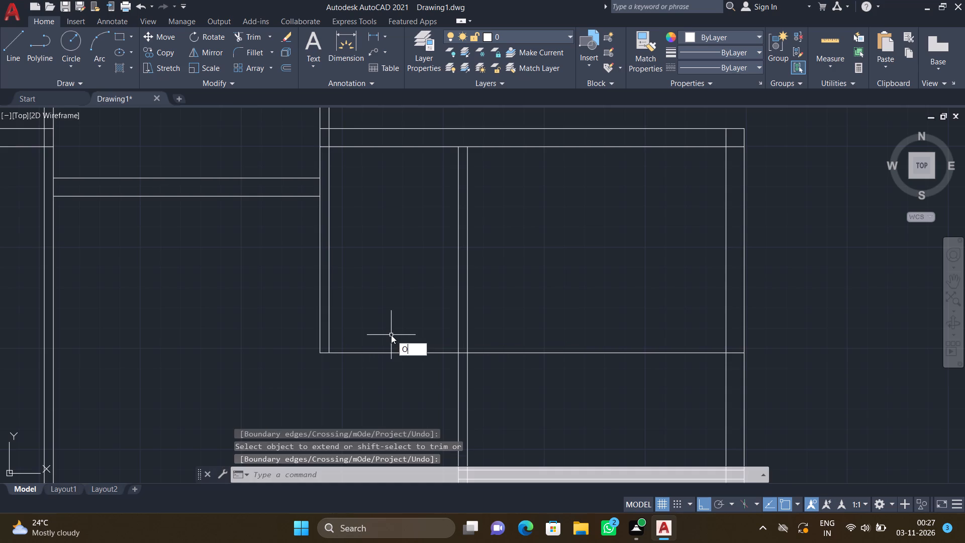
key("Return")
type("4.5")
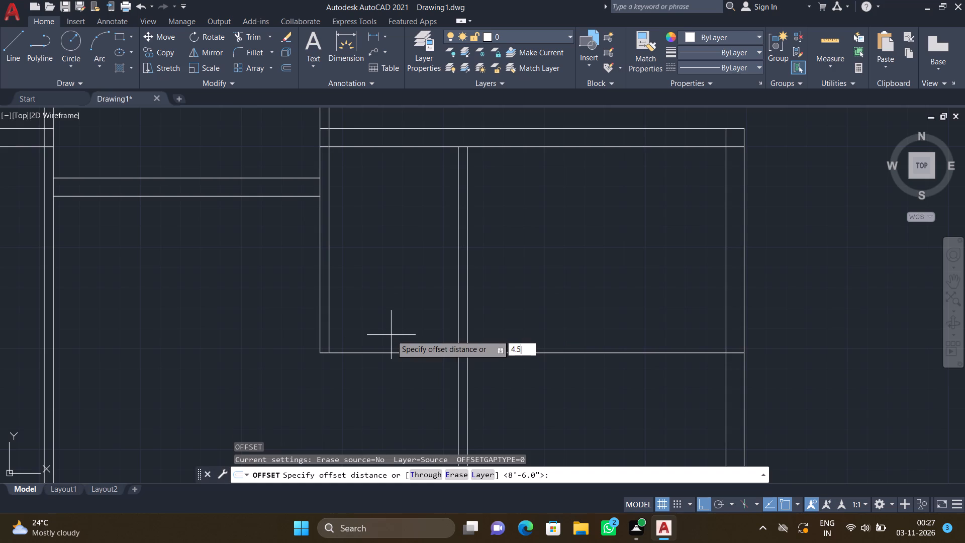
key("shift+quotedbl")
key("Return")
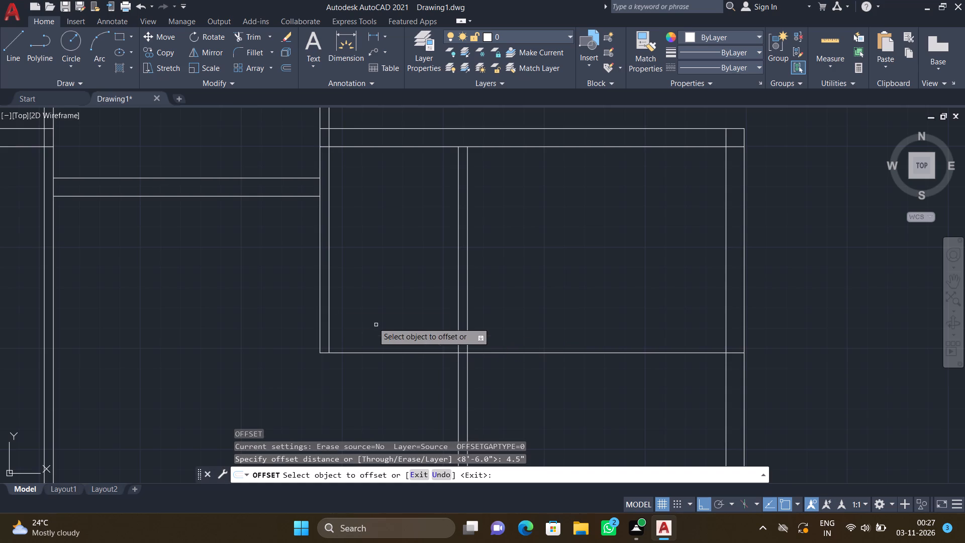
left_click(380, 352)
left_click(383, 366)
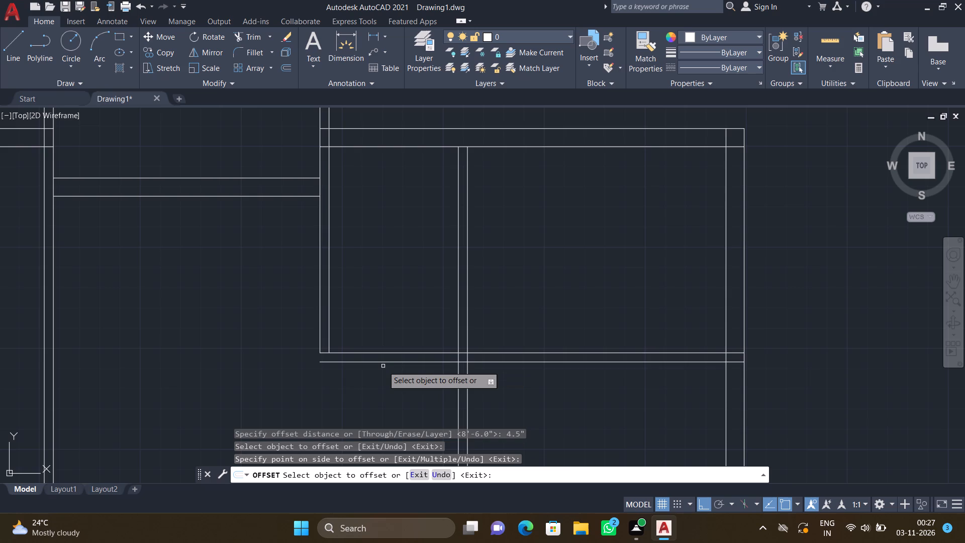
key("Return")
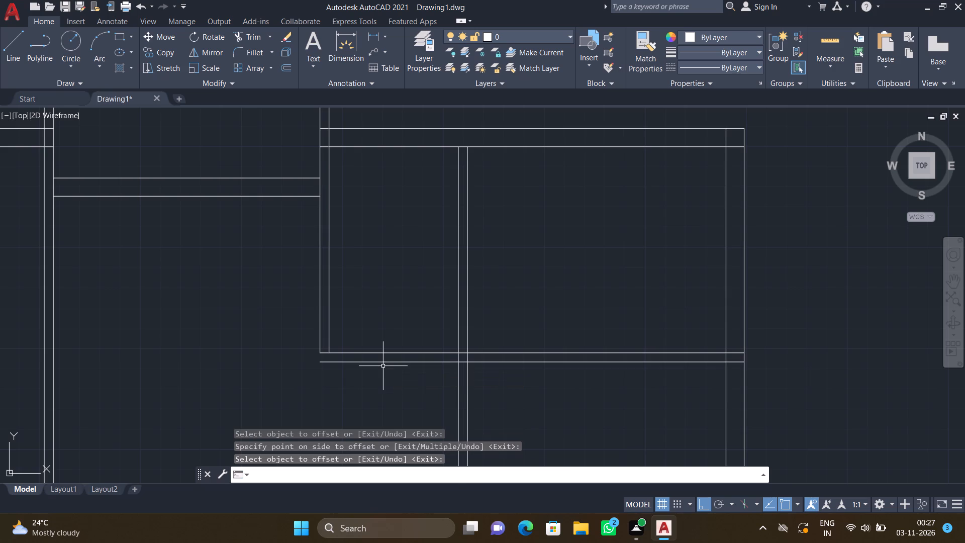
Trim the parts of both new horizontal lines crossing the upper-right room and the right outer wall.
type("TR")
key("Return")
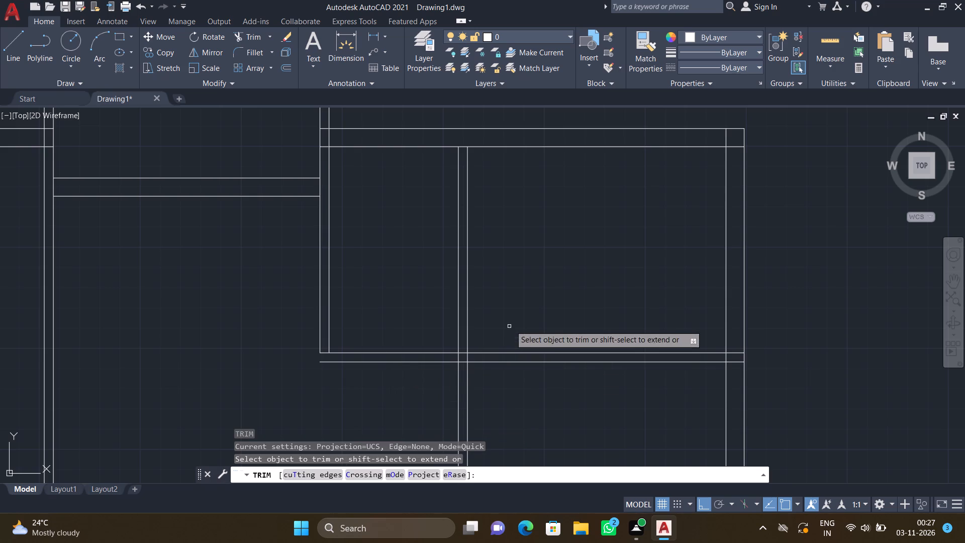
left_click_drag(512, 324, 526, 380)
scroll(738, 362, "up", 2)
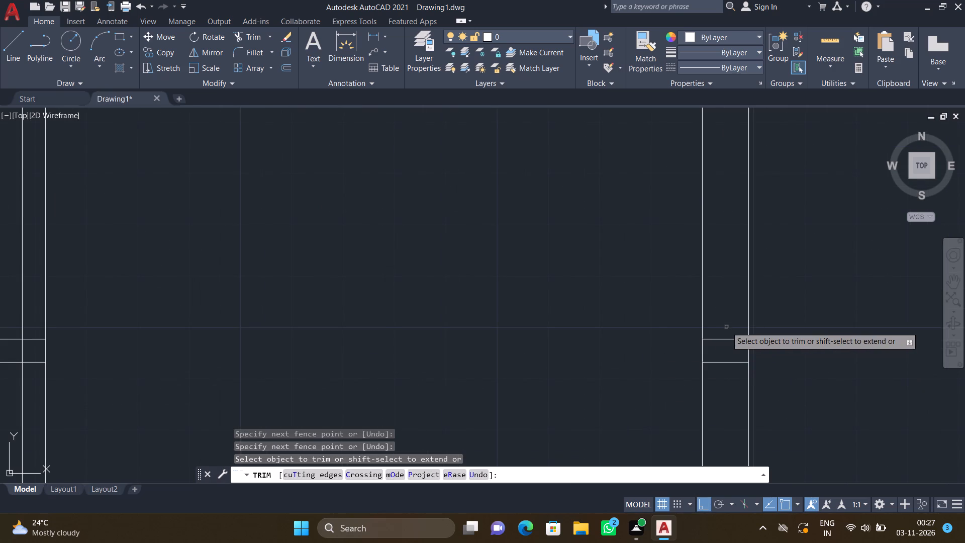
left_click_drag(726, 327, 731, 377)
key("Return")
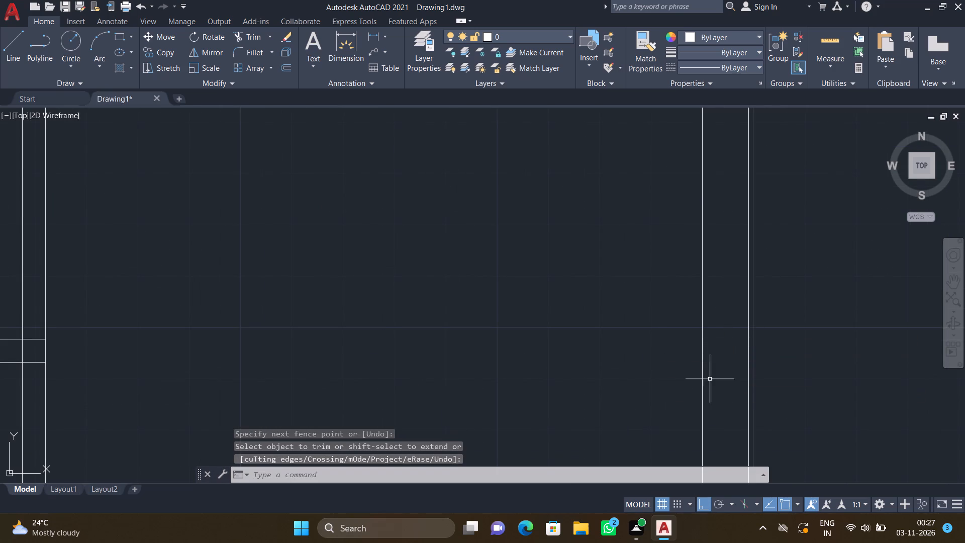
Extend both vertical lines of the small room's left partition down to its lower horizontal line.
scroll(702, 383, "down", 3)
scroll(435, 393, "up", 3)
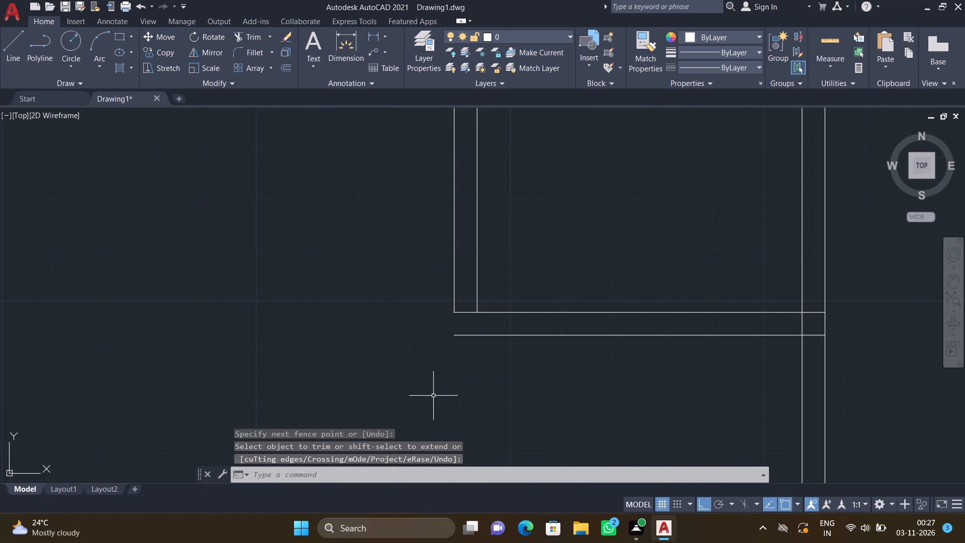
type("EX")
key("Return")
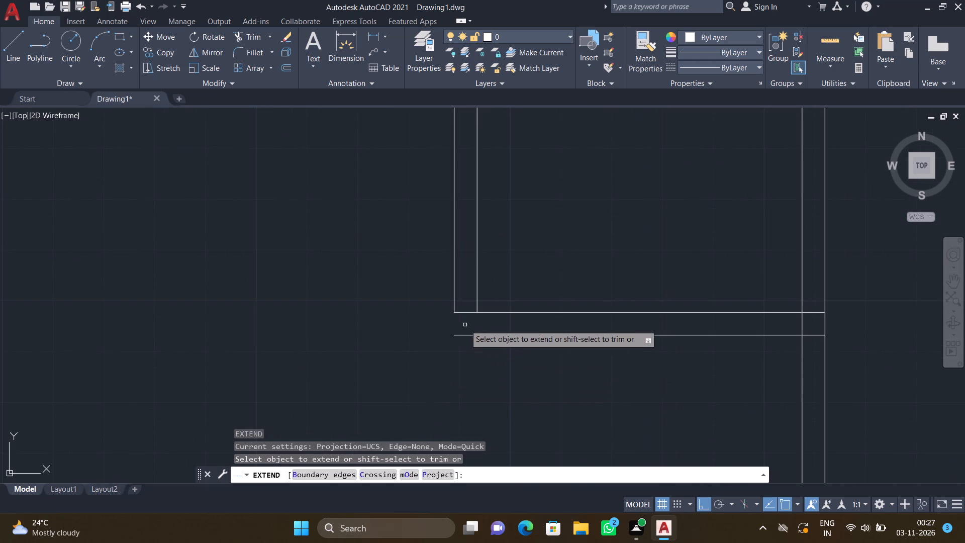
left_click(455, 298)
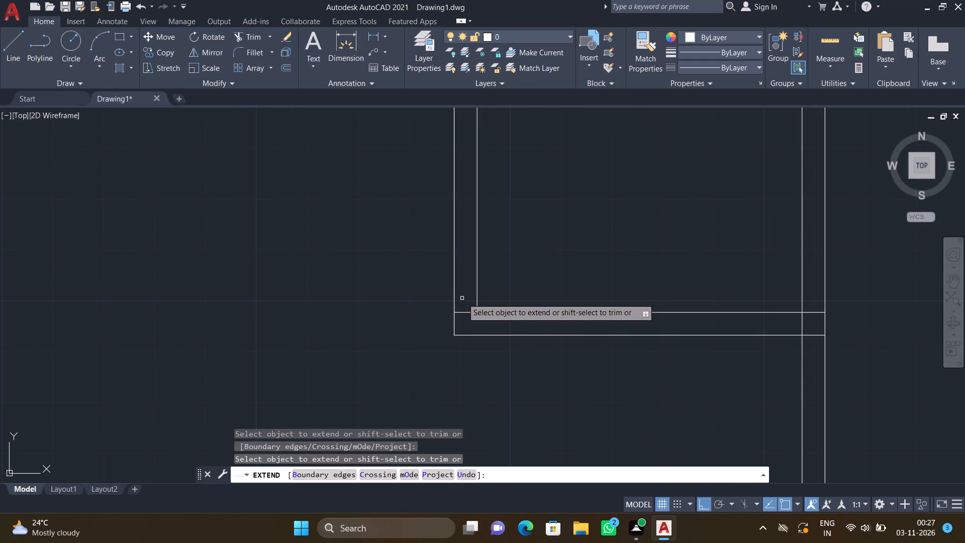
left_click(476, 301)
key("Return")
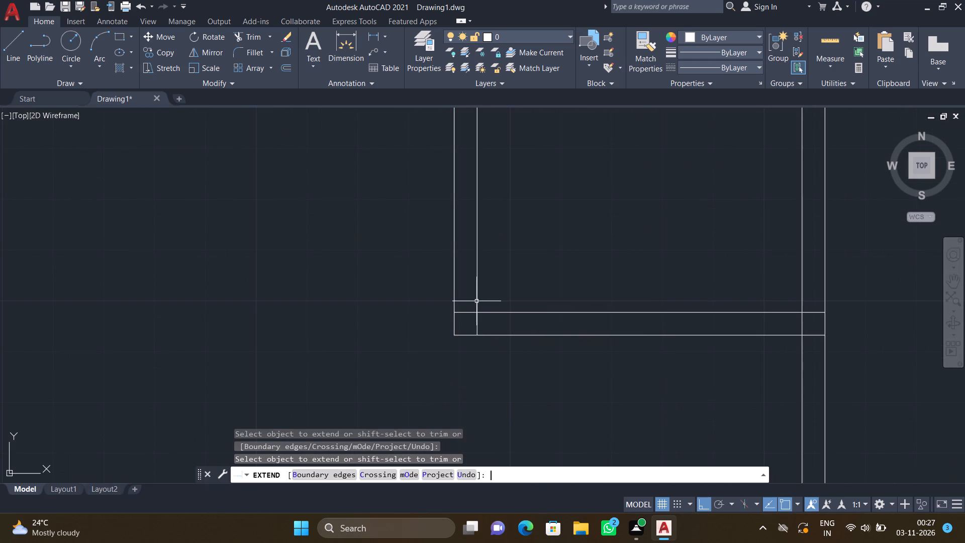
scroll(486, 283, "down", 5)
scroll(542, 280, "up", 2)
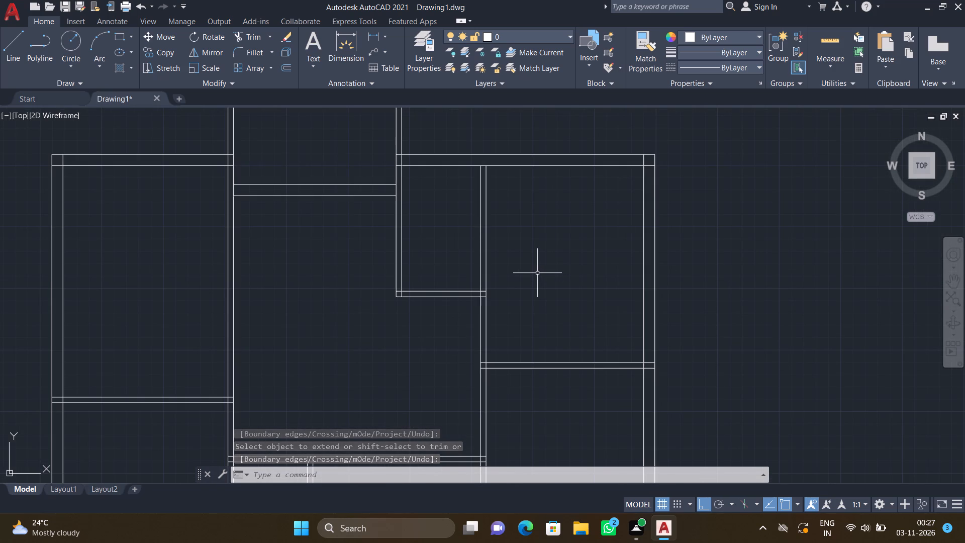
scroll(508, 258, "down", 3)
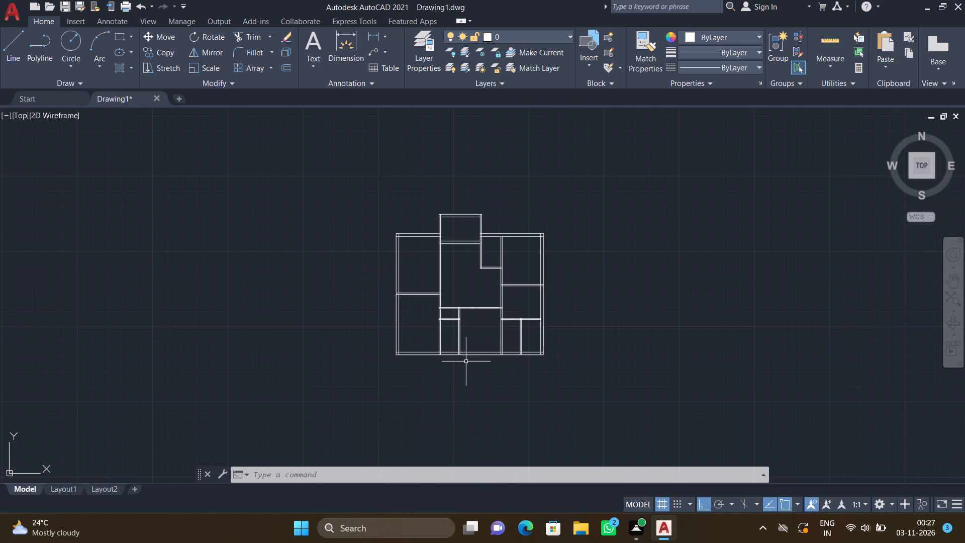
Draw a three-sided outline below the bottom wall under the small lower room, about 5'-9" wide and 2'-4" deep, with Line.
scroll(471, 349, "up", 1)
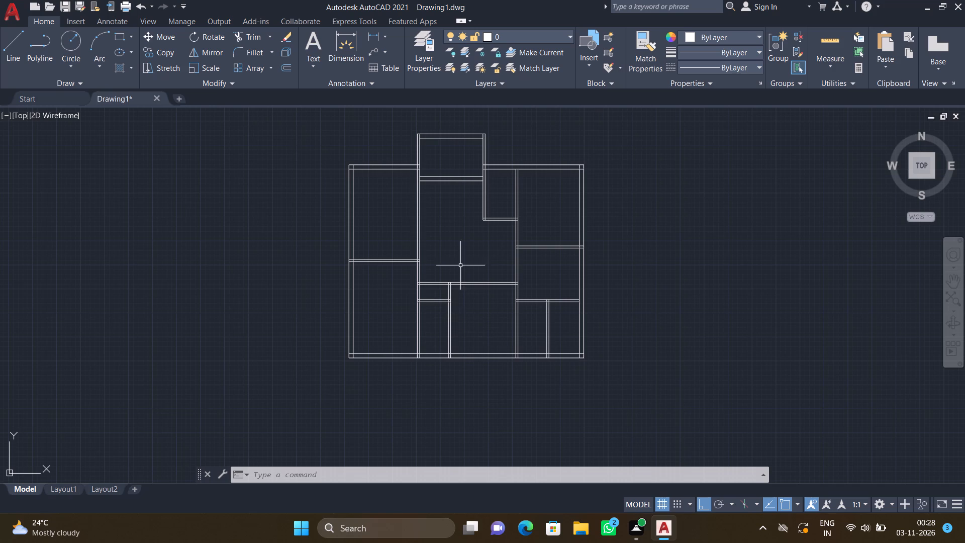
key("l")
key("Return")
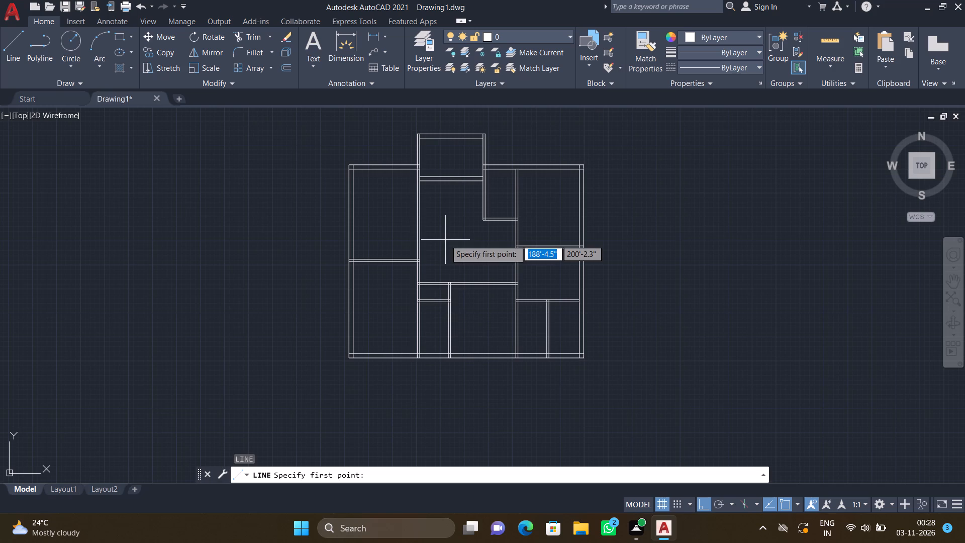
scroll(422, 369, "up", 4)
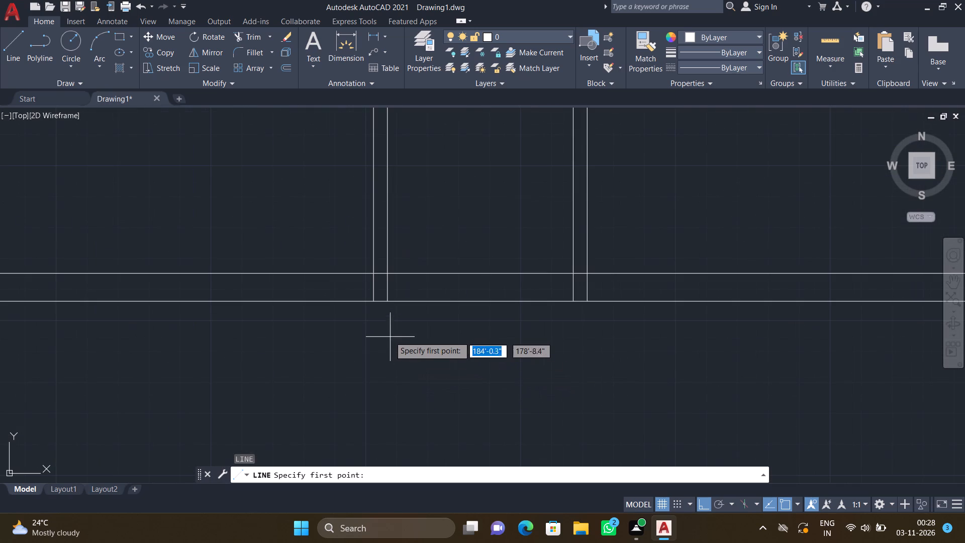
left_click_drag(370, 303, 378, 360)
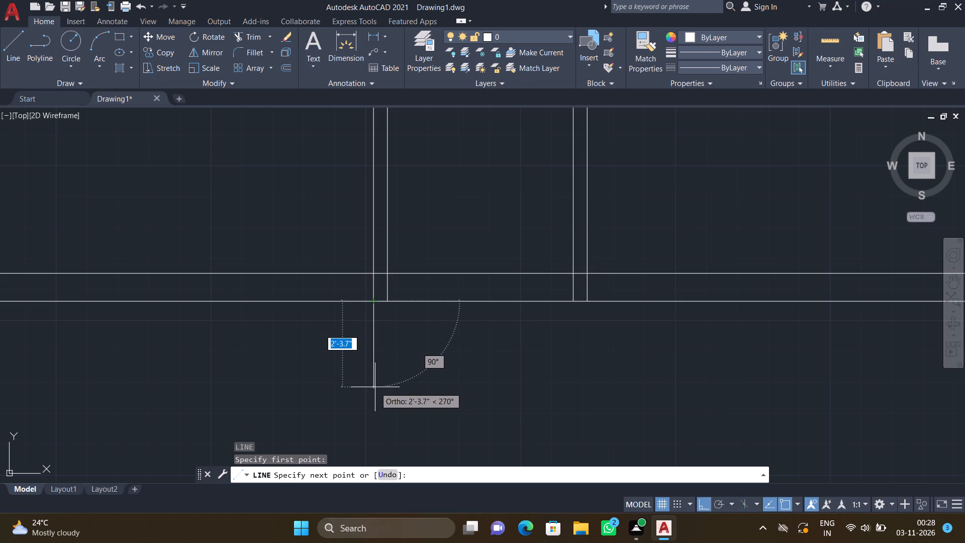
left_click_drag(375, 387, 380, 388)
scroll(594, 391, "up", 2)
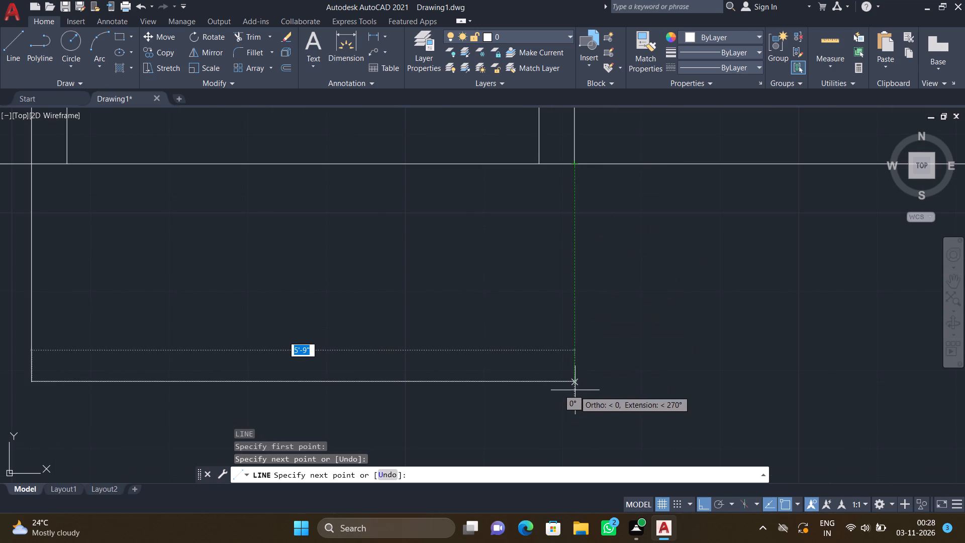
left_click_drag(574, 383, 574, 376)
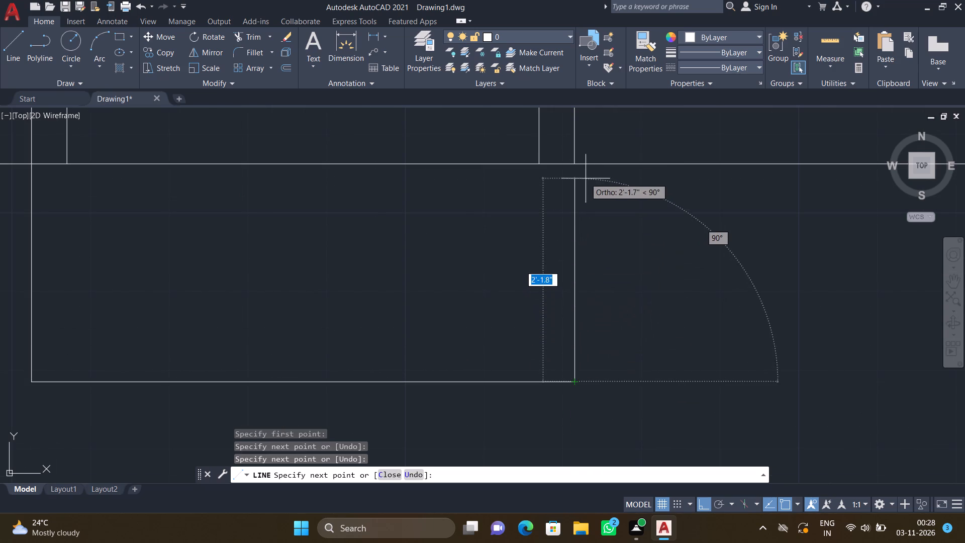
left_click(575, 164)
key("Return")
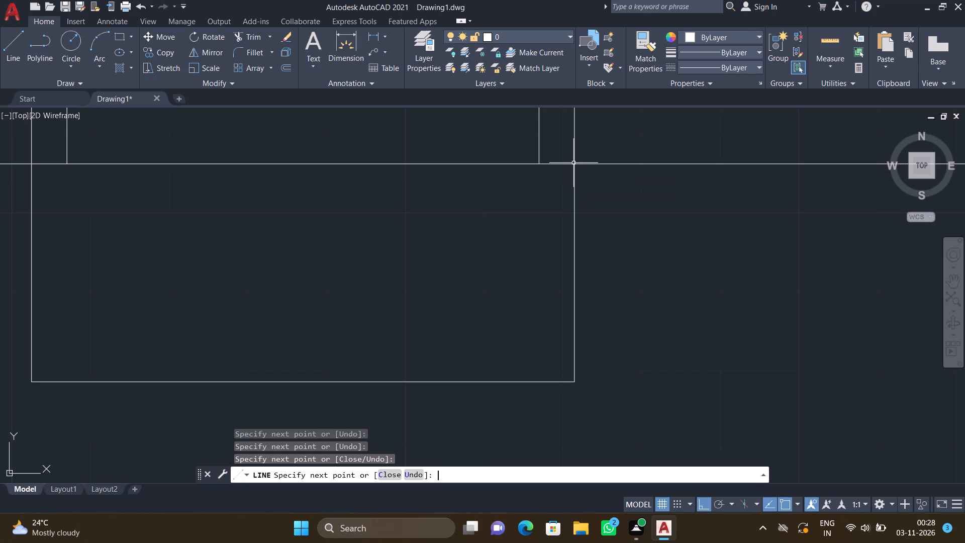
scroll(488, 231, "down", 3)
Draw the inner three-sided outline inside the bottom projection, about 5' wide and 1'-10" deep, from the inner partition lines.
scroll(357, 226, "up", 2)
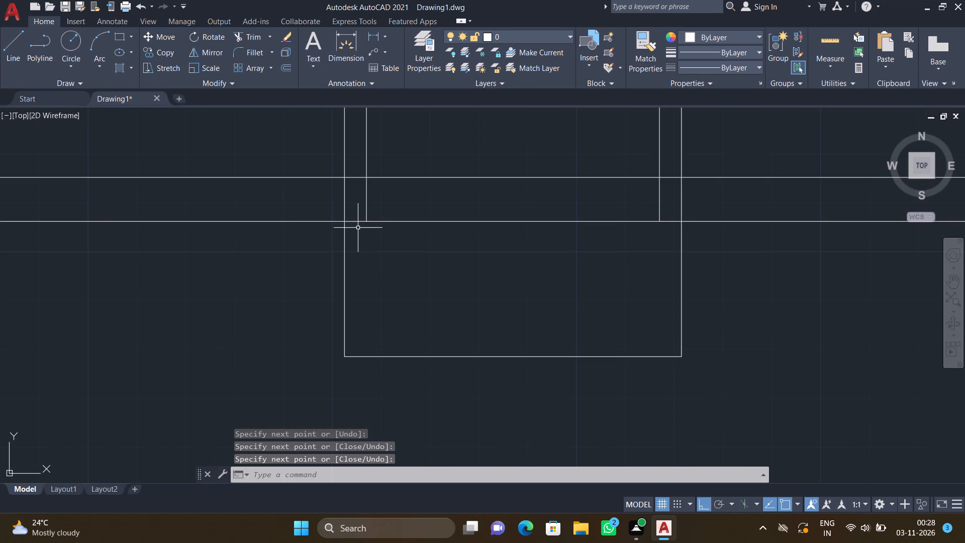
key("l")
key("Return")
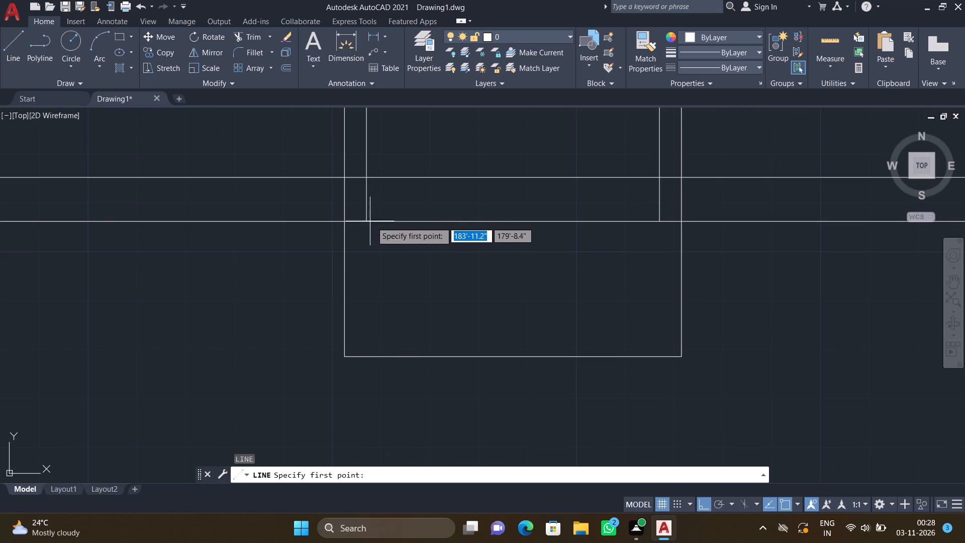
left_click_drag(363, 223, 365, 240)
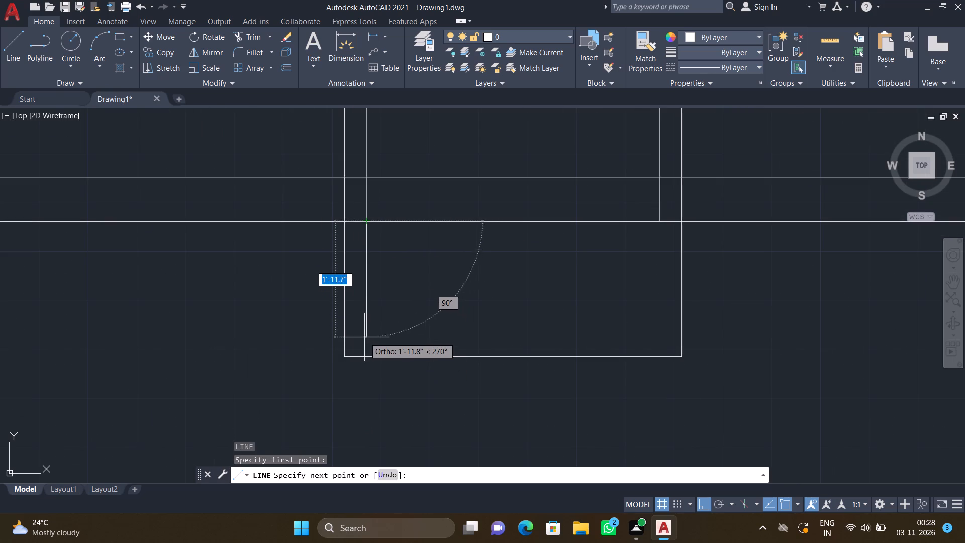
scroll(364, 335, "up", 2)
left_click_drag(365, 329, 381, 333)
scroll(624, 323, "down", 2)
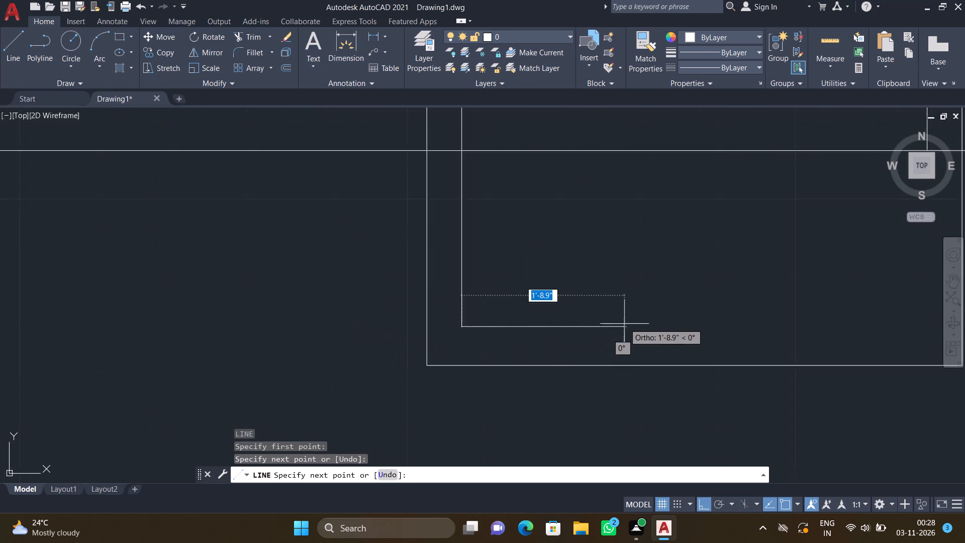
scroll(625, 324, "down", 1)
scroll(738, 331, "up", 2)
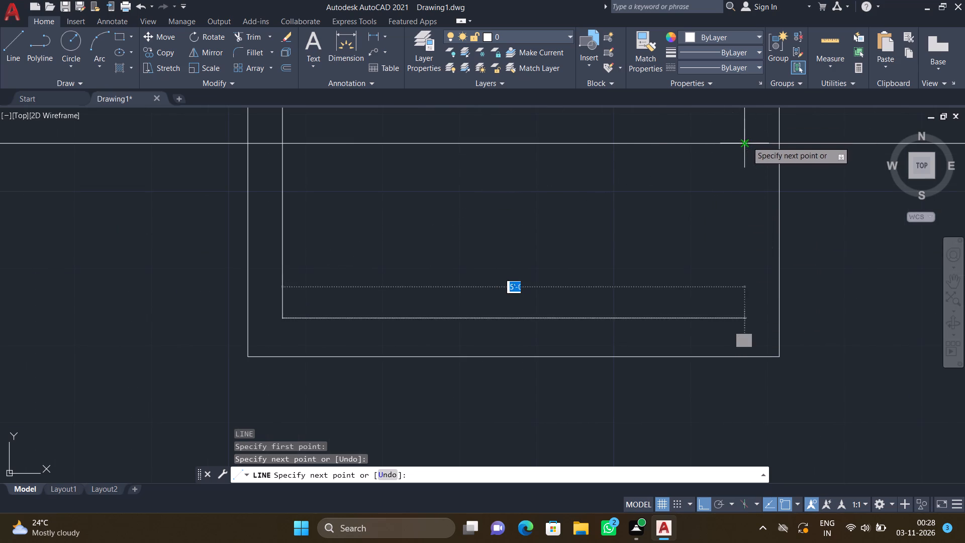
left_click(743, 319)
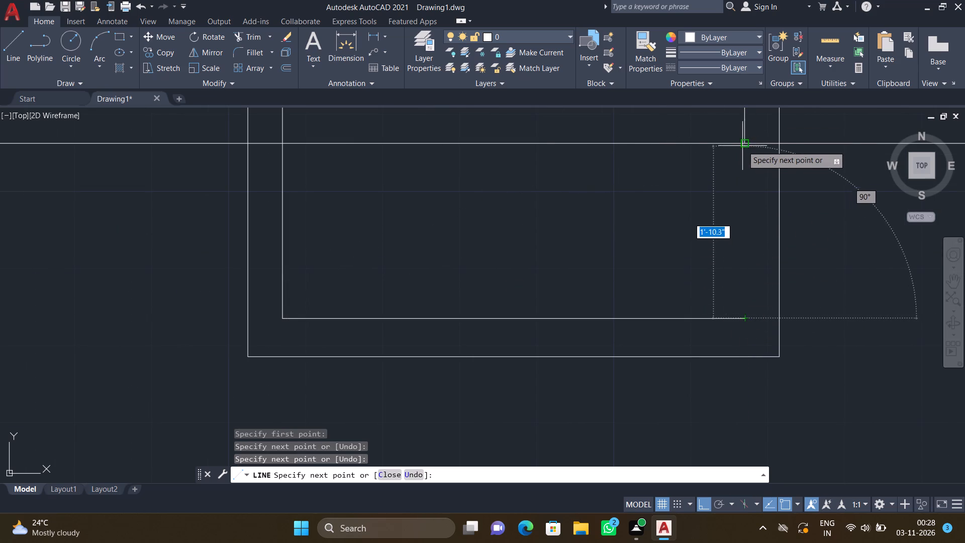
left_click(743, 143)
key("Return")
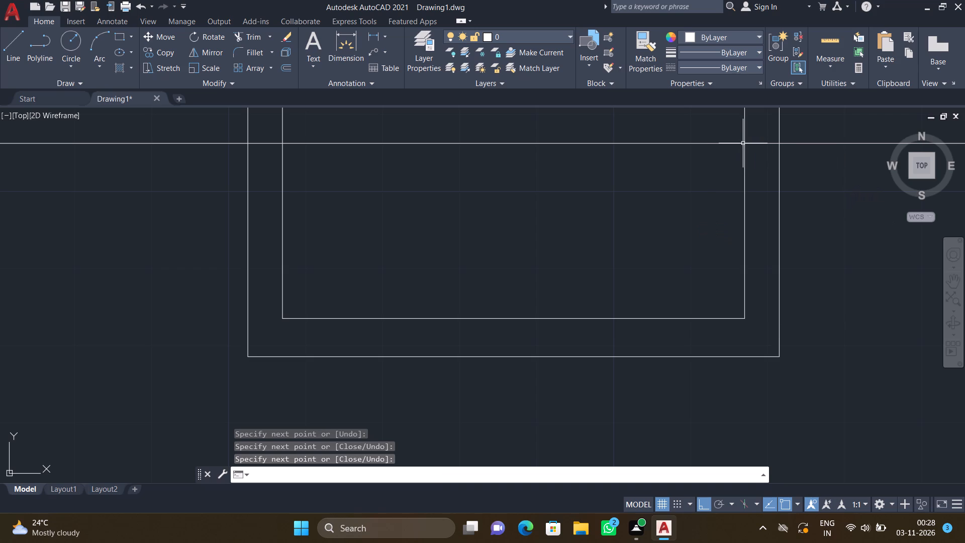
Draw a stepped line from the projection's inner bottom line: up about 1'-2", right about 1', and up to the outer wall line.
scroll(495, 230, "down", 2)
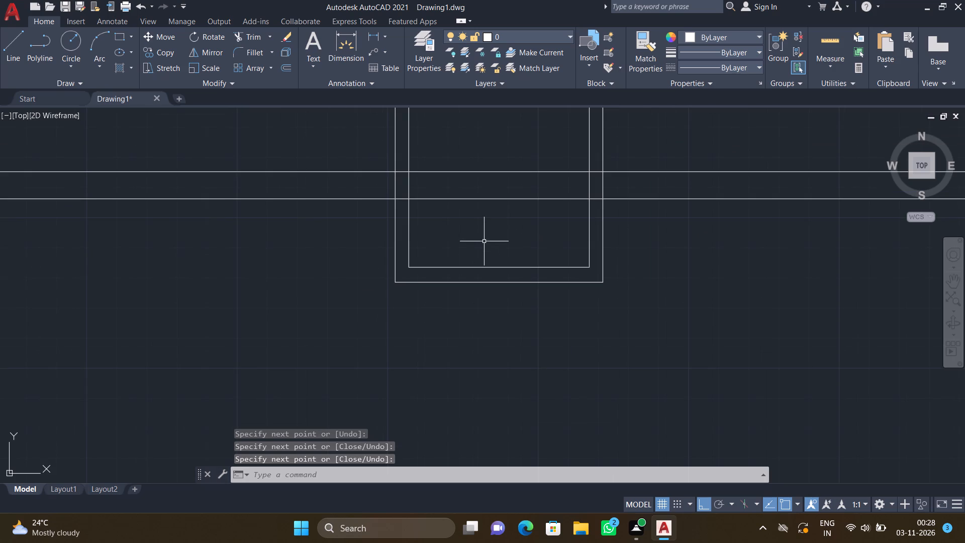
key("l")
key("Return")
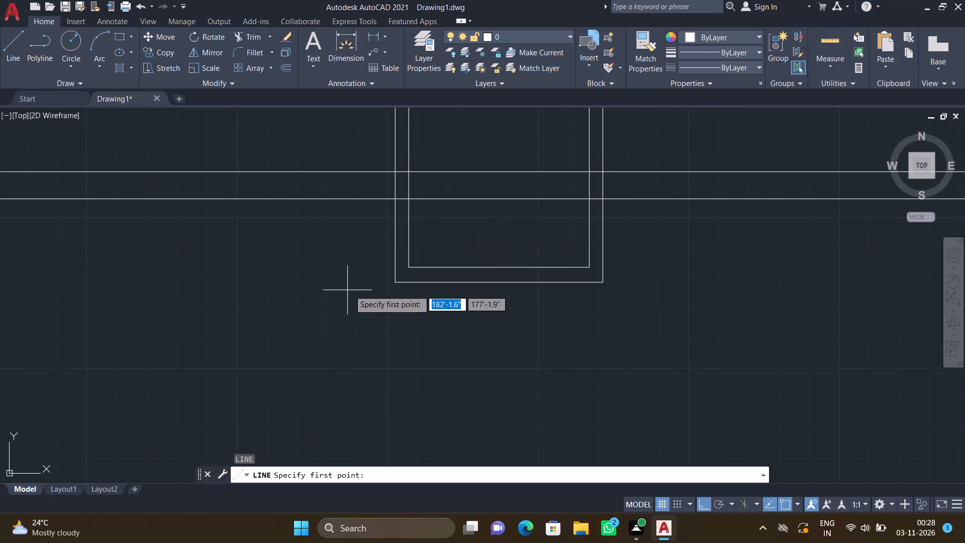
scroll(433, 267, "up", 2)
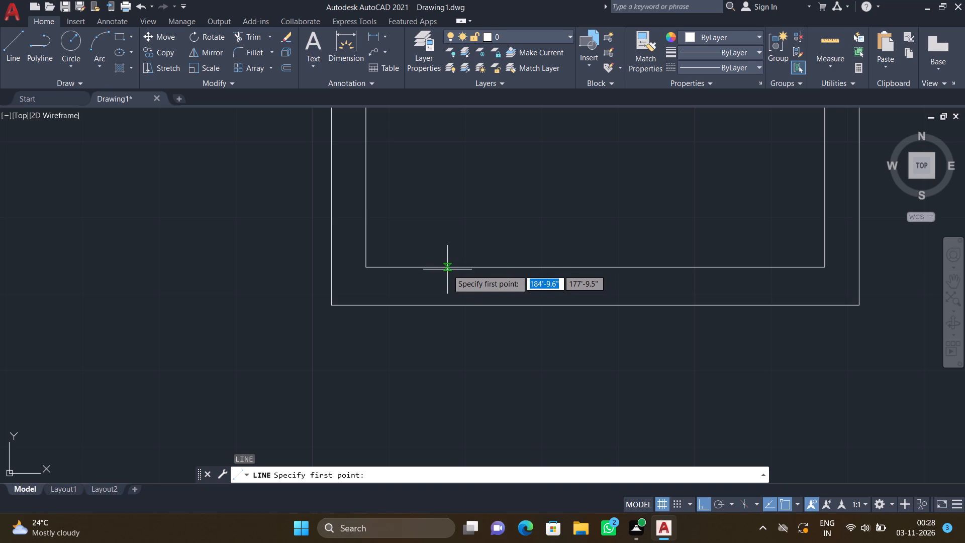
left_click(445, 267)
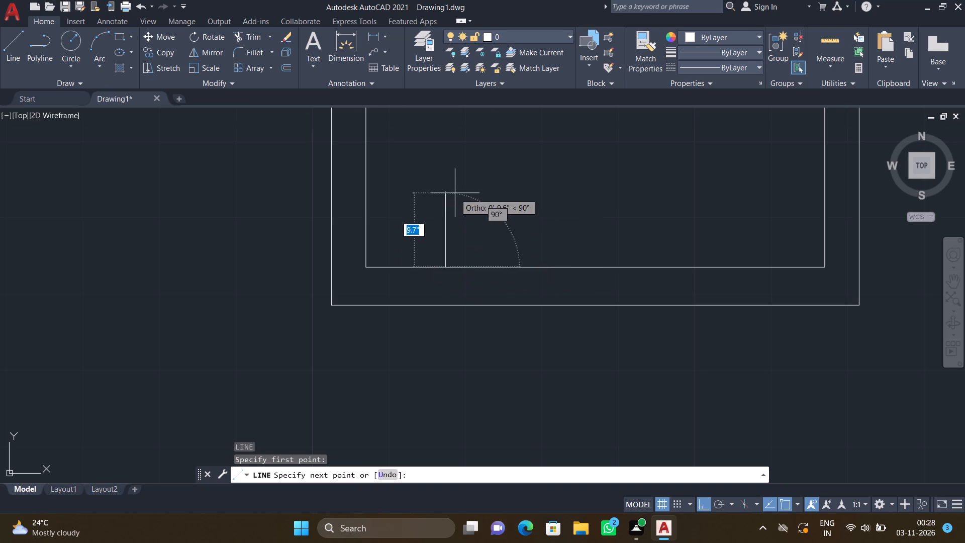
scroll(455, 193, "down", 2)
scroll(453, 175, "up", 2)
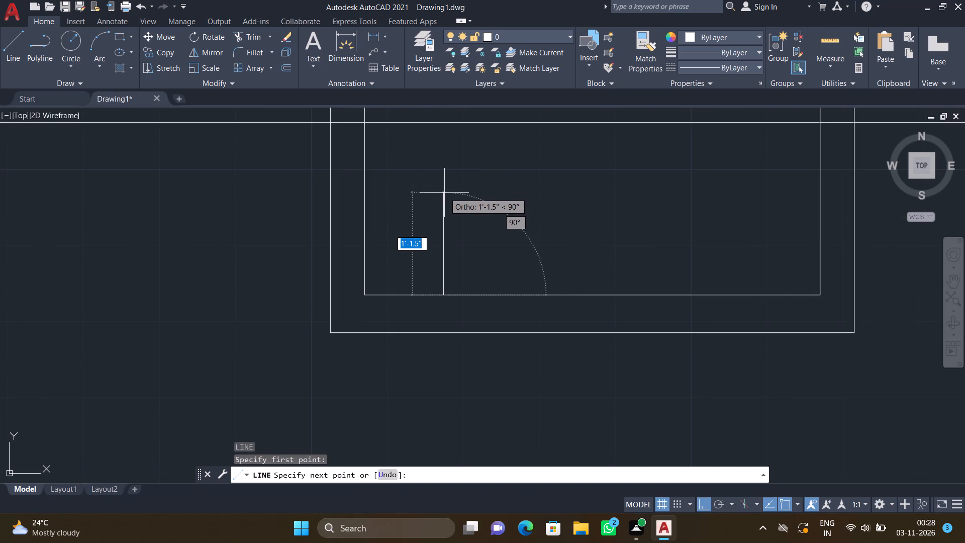
left_click(443, 186)
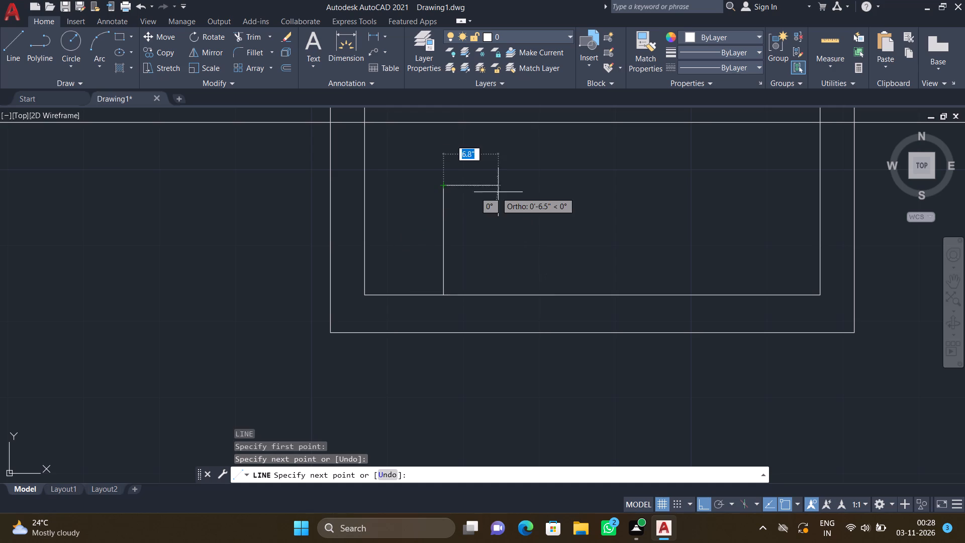
left_click(534, 178)
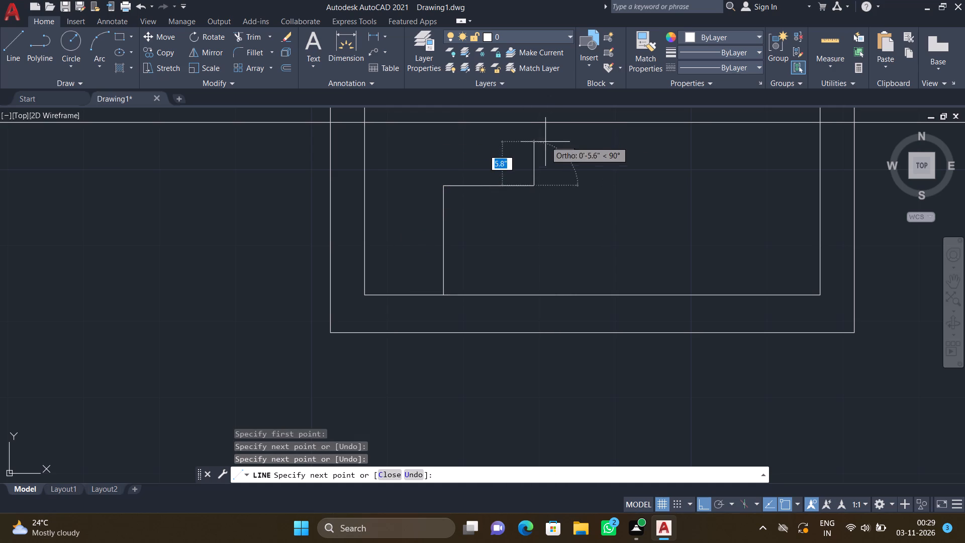
left_click(536, 124)
key("Return")
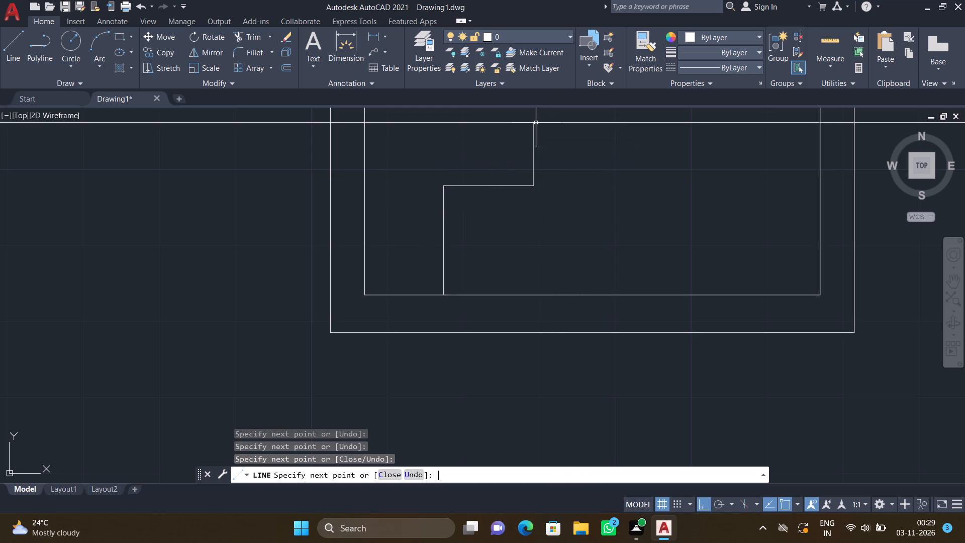
scroll(517, 141, "down", 4)
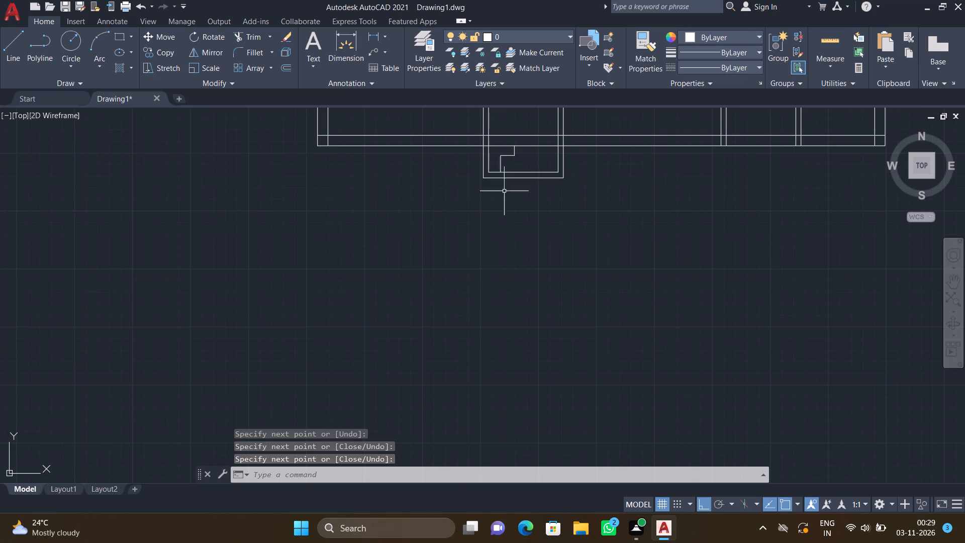
scroll(465, 262, "down", 2)
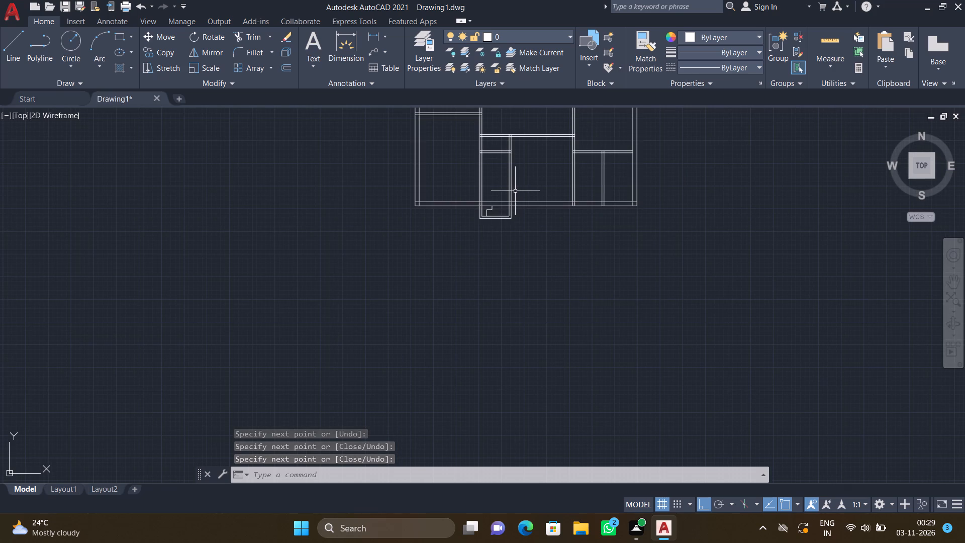
Draw a wider three-sided outline below the lower-right rooms, starting at their left partition and level with the first projection's bottom edge.
scroll(600, 229, "up", 2)
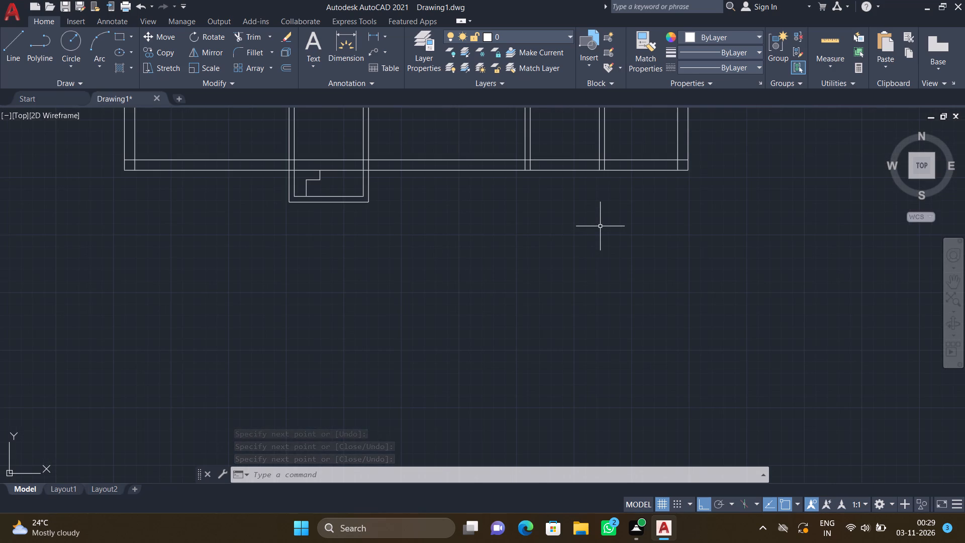
key("l")
key("Return")
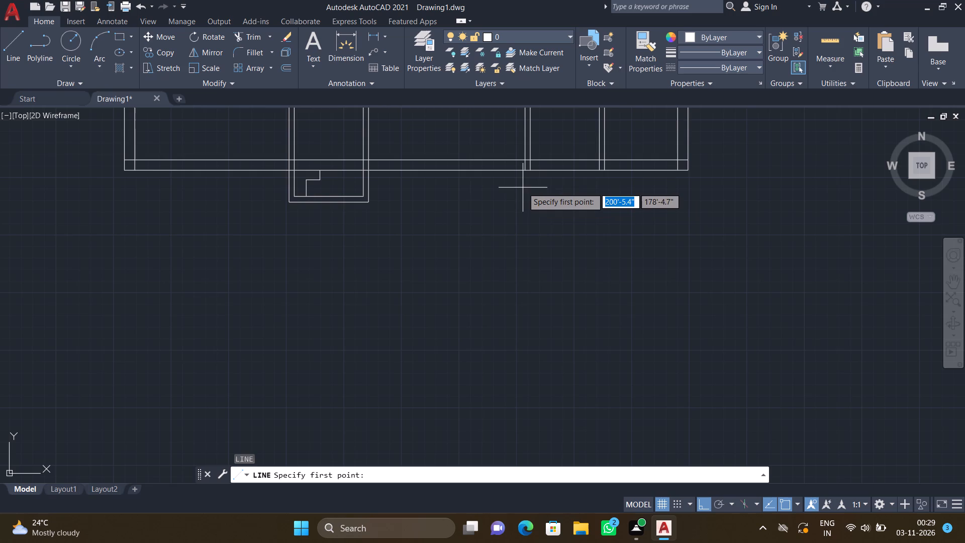
scroll(515, 174, "up", 2)
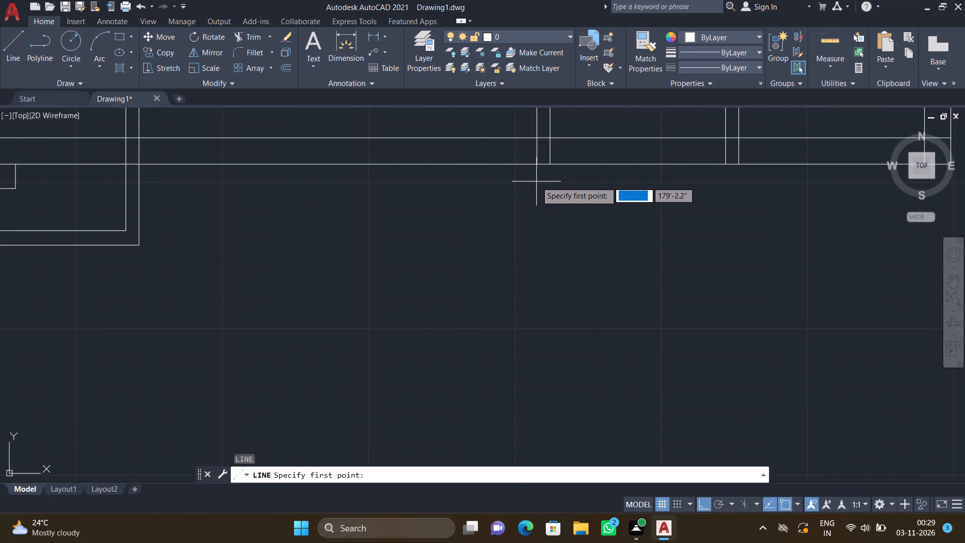
left_click_drag(538, 163, 539, 171)
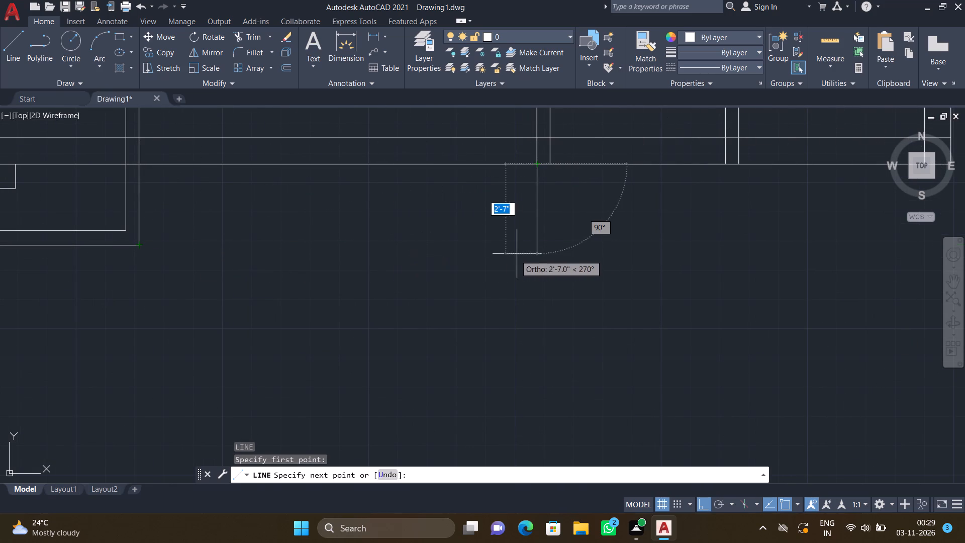
left_click(536, 245)
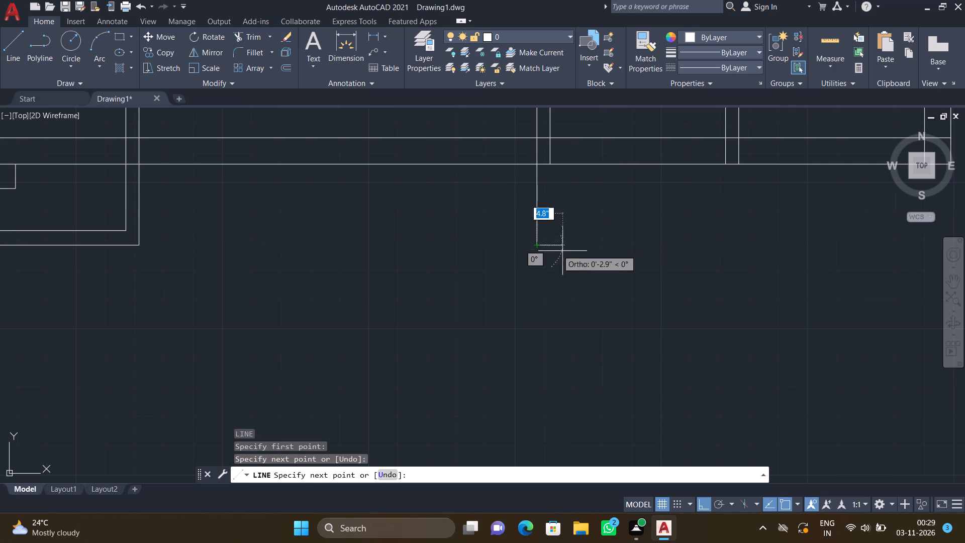
scroll(653, 254, "down", 1)
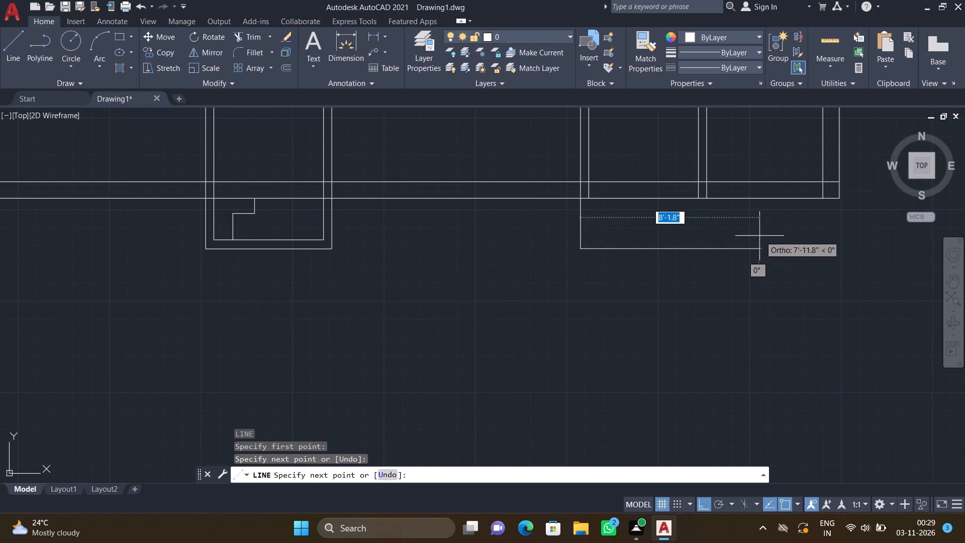
scroll(761, 228, "up", 2)
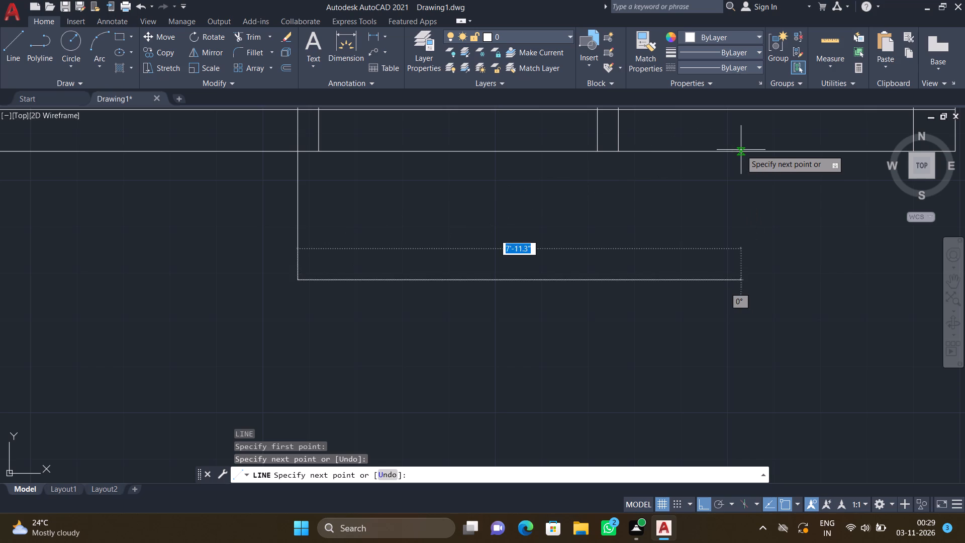
left_click(728, 279)
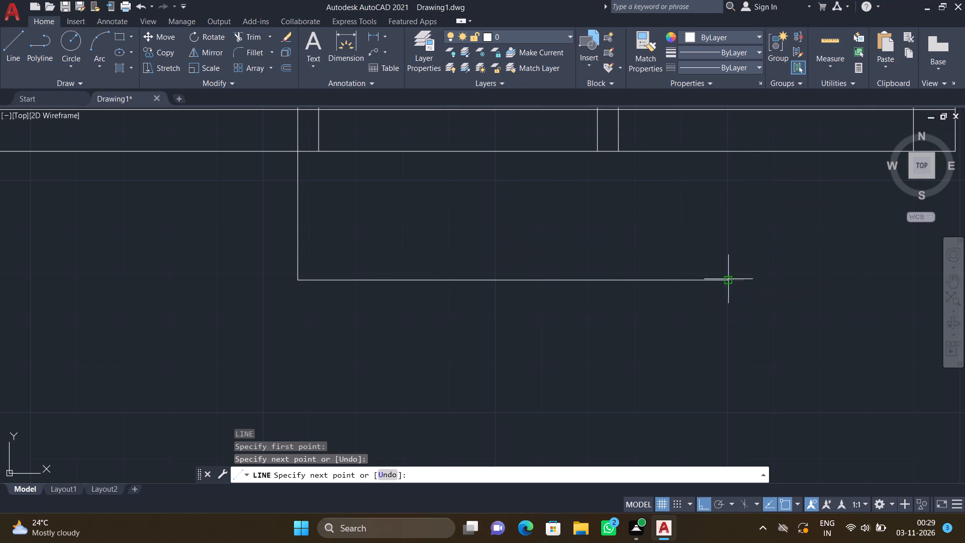
left_click(727, 150)
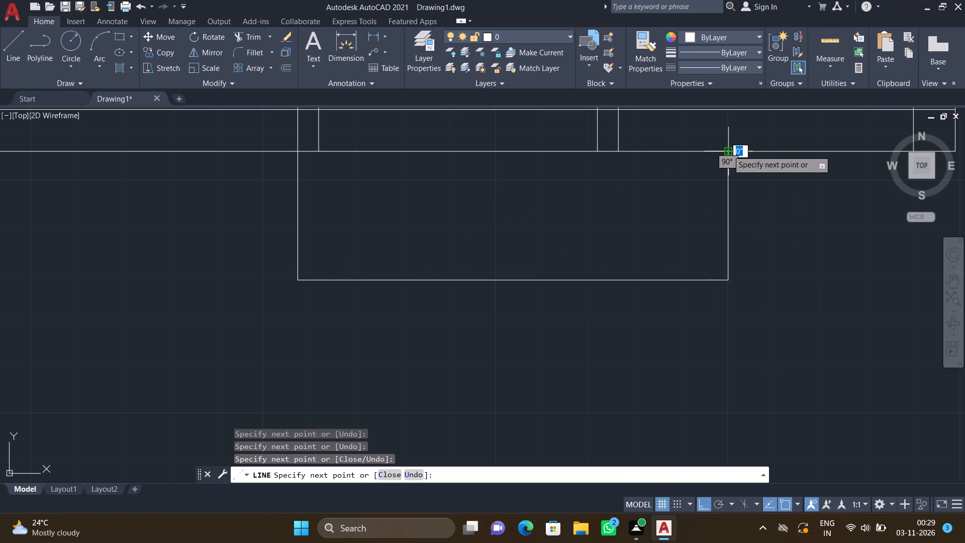
key("Return")
Draw the inner three-sided outline inside the lower-right projection with Line, about 1'-10" deep and 6'-10.5" wide, back to the outer wall line.
key("l")
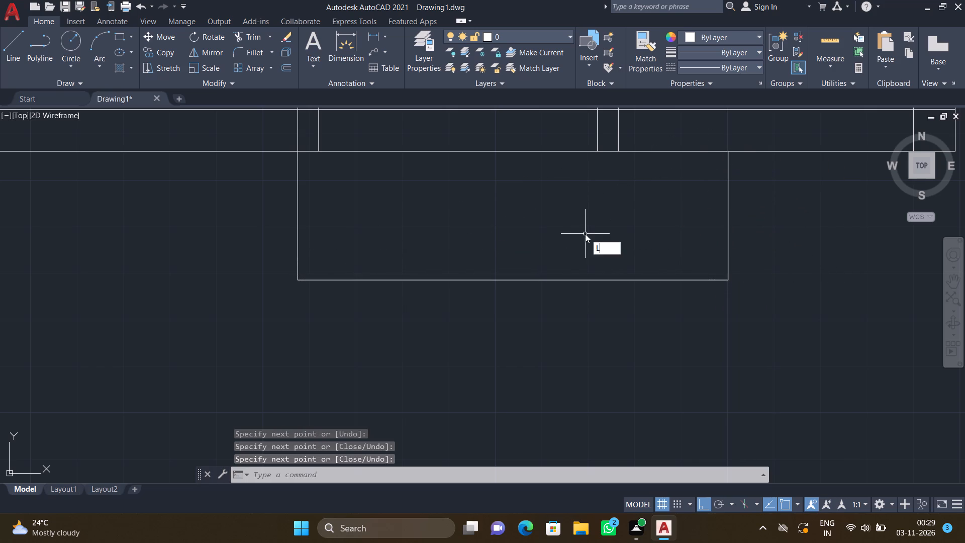
key("Return")
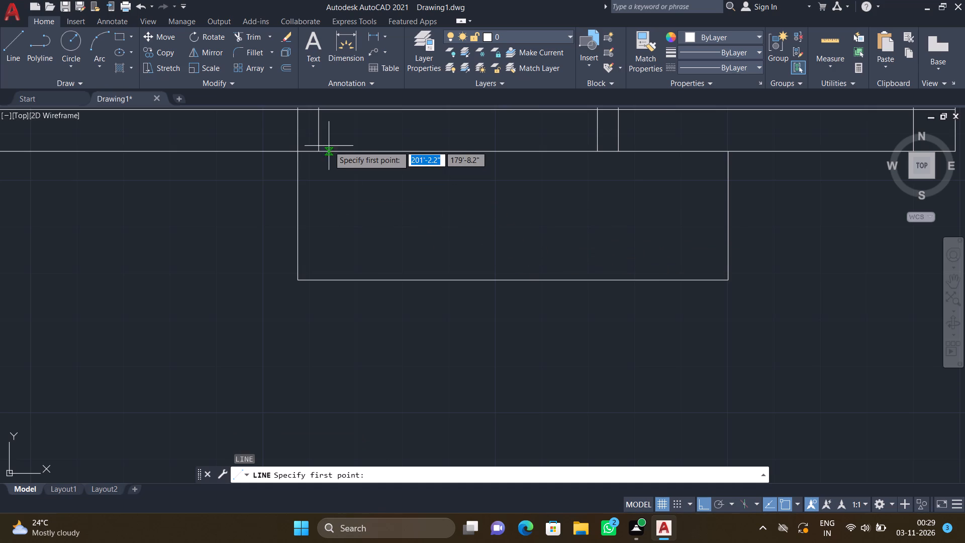
scroll(325, 152, "up", 2)
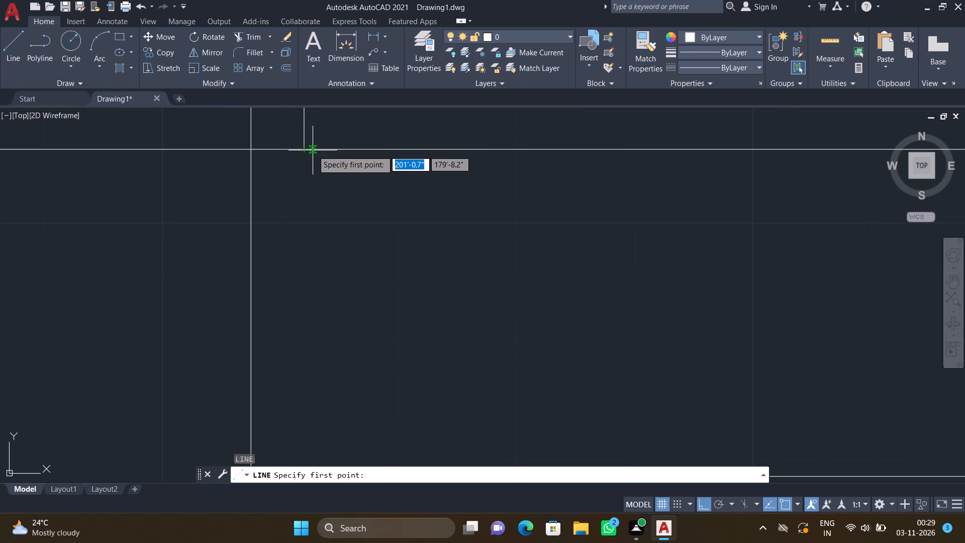
left_click(313, 150)
scroll(330, 360, "down", 2)
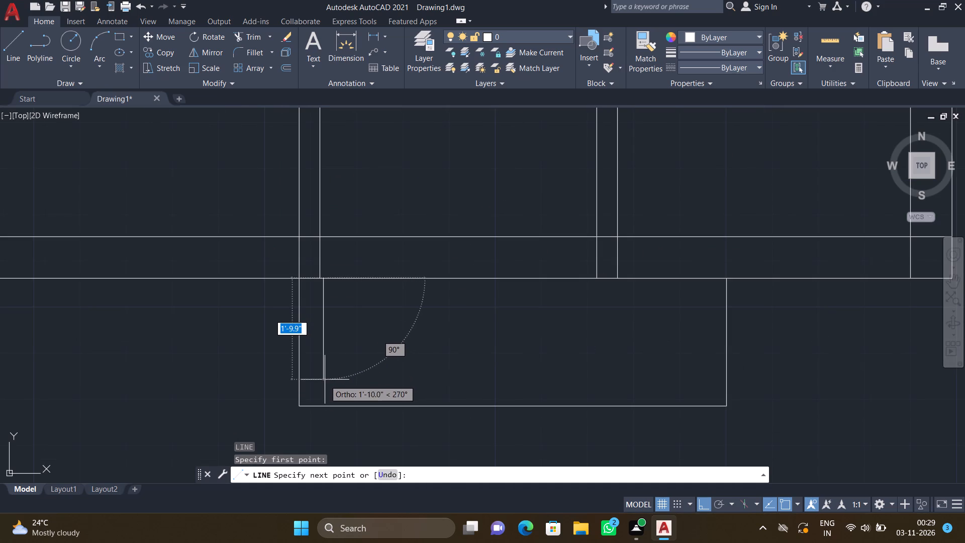
left_click(325, 380)
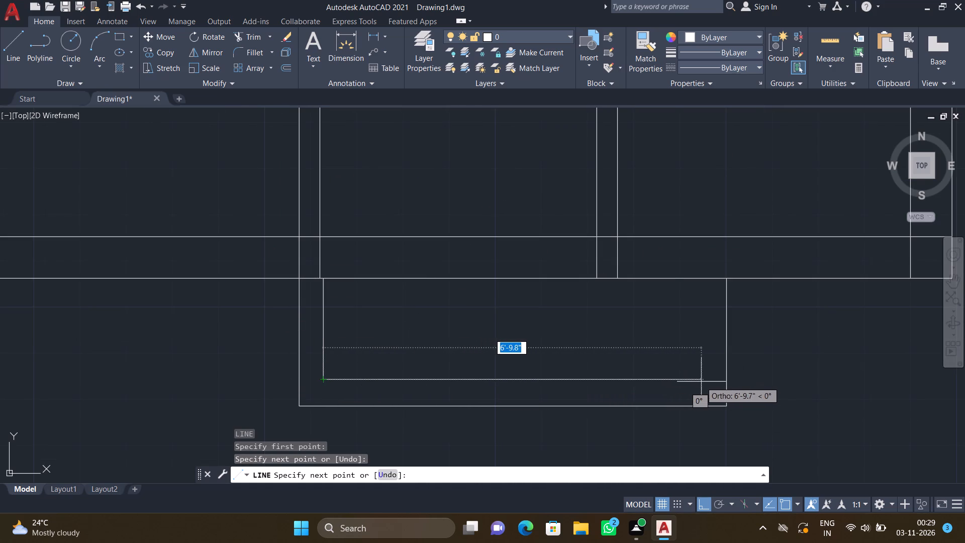
scroll(707, 379, "up", 1)
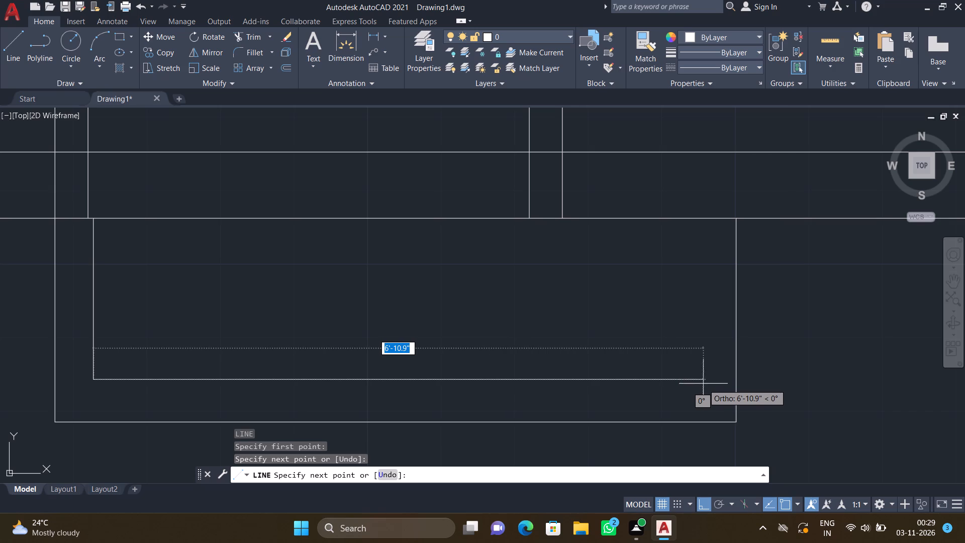
left_click(701, 381)
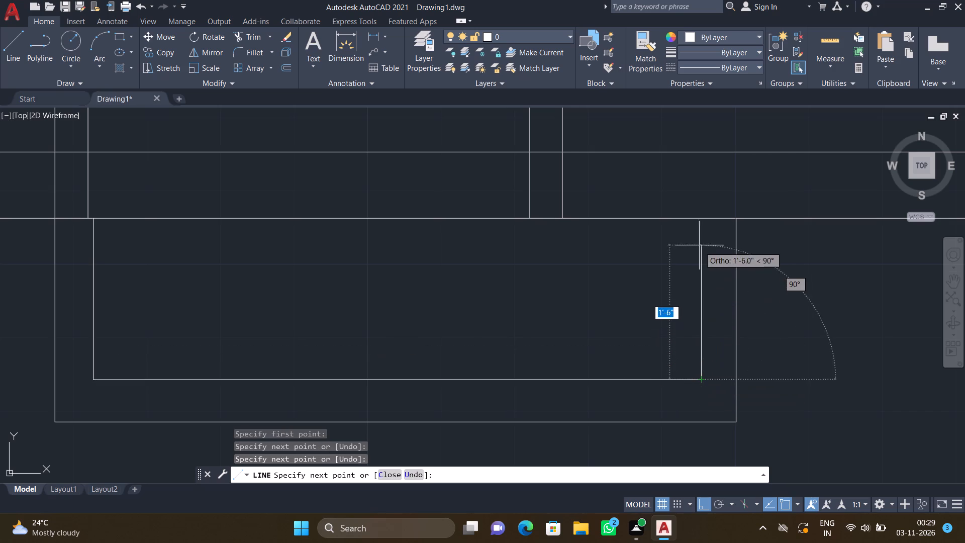
left_click(702, 219)
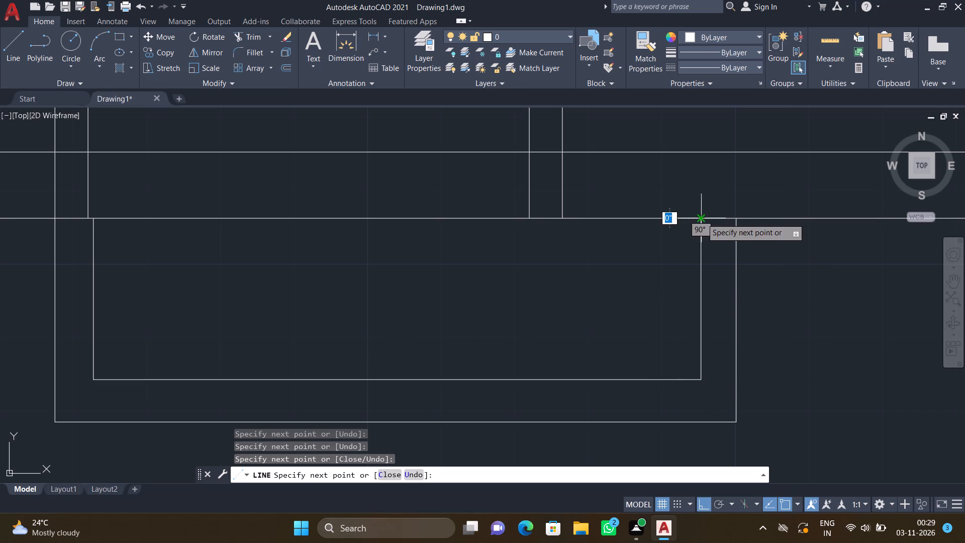
key("Return")
Draw a short vertical line between the lower-right projection's inner and outer bottom lines, near their left end.
scroll(512, 322, "down", 2)
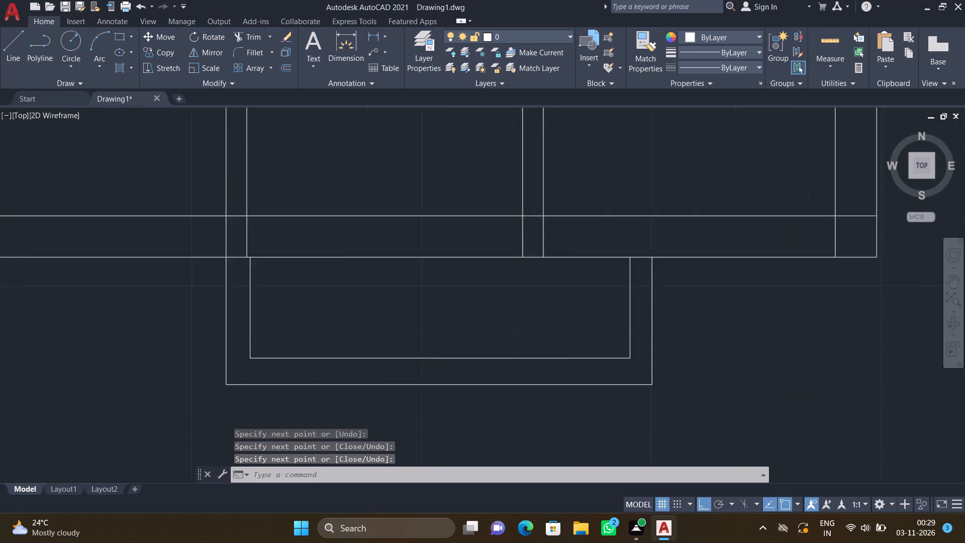
key("l")
key("Return")
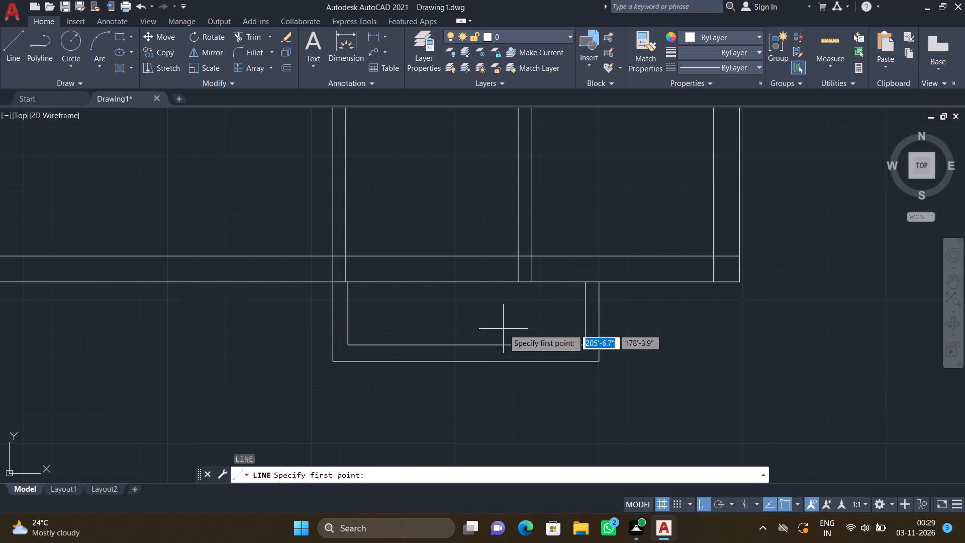
scroll(380, 352, "up", 2)
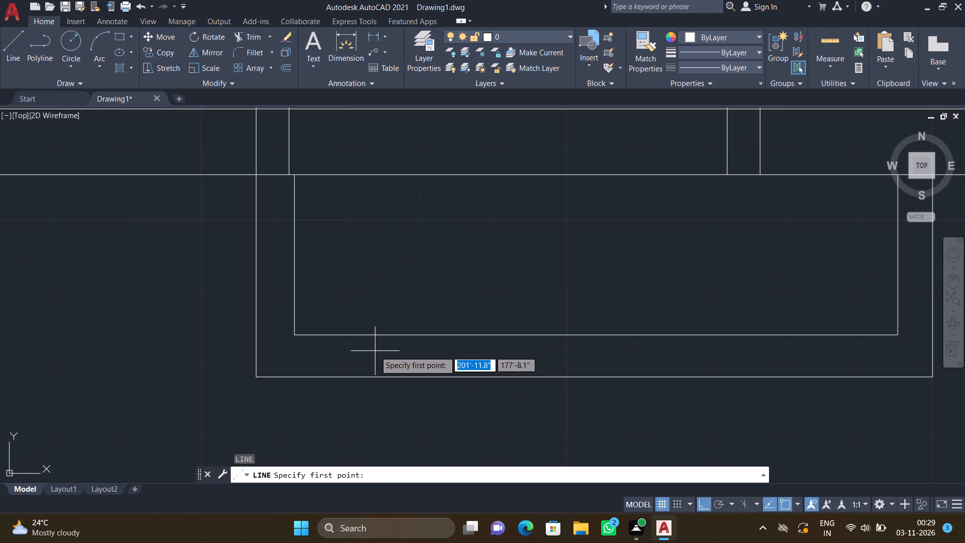
left_click(379, 335)
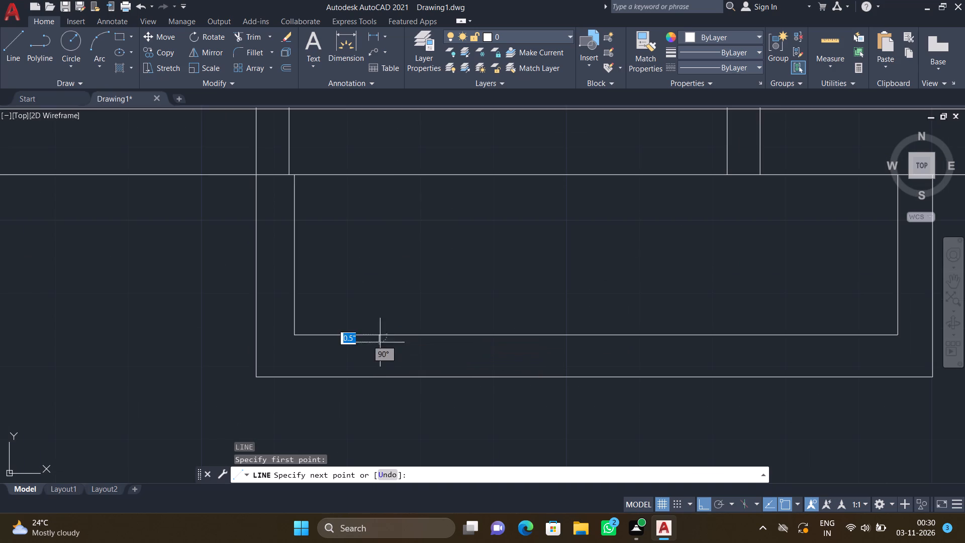
left_click(380, 378)
key("Return")
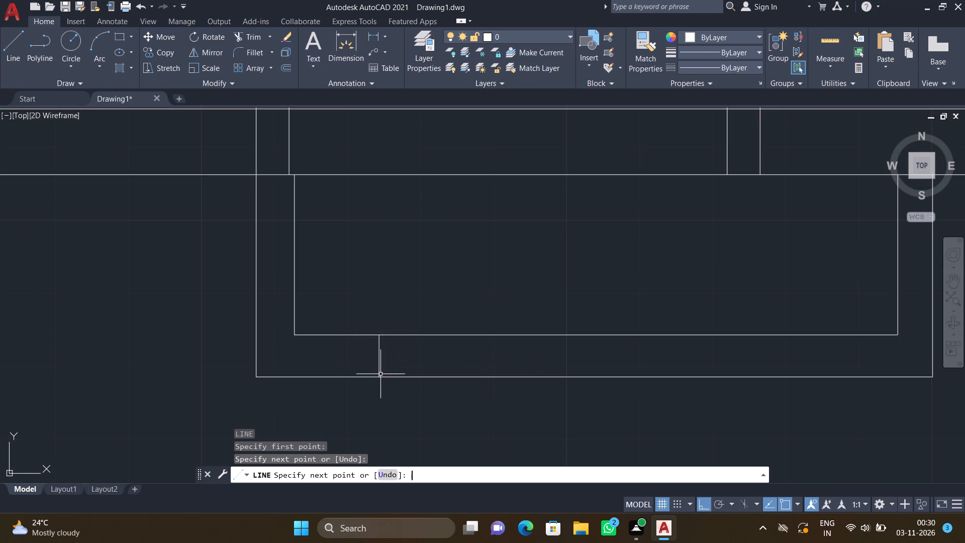
Draw a stepped line from the lower-right projection's inner bottom line: up about 1', right about 1', and up to the outer wall line.
key("l")
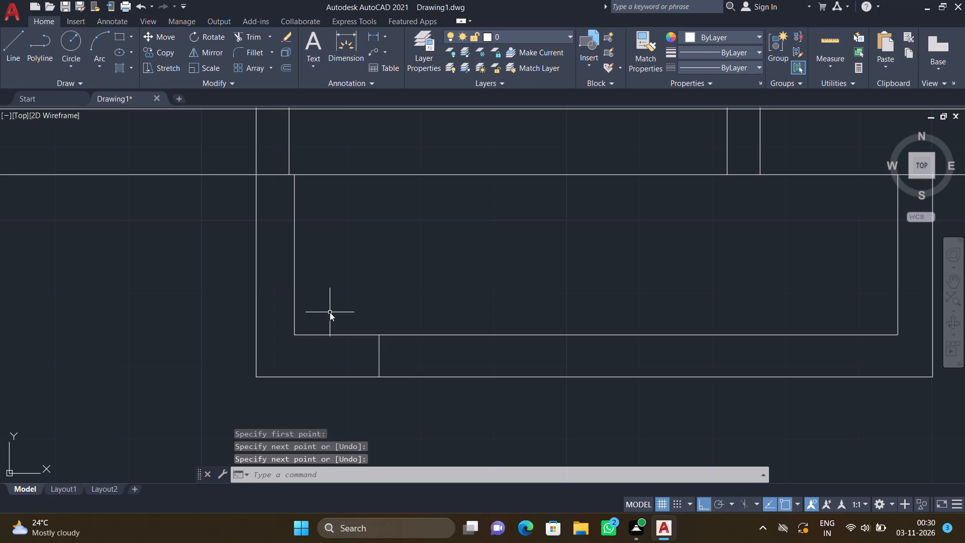
key("Return")
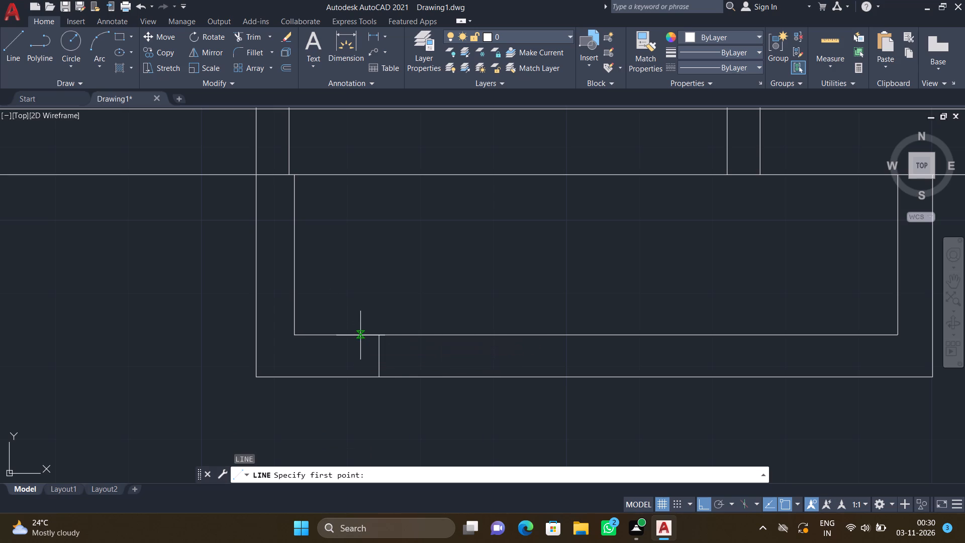
left_click(361, 335)
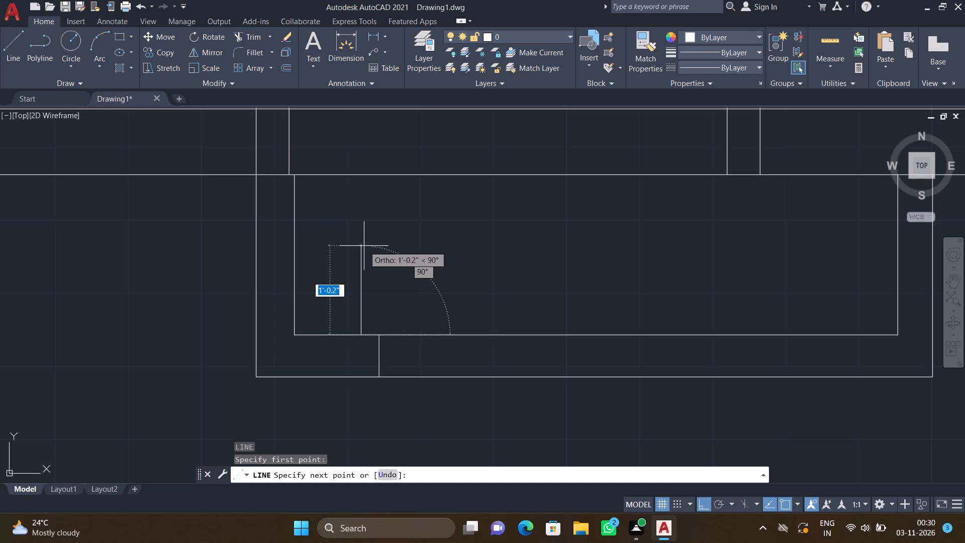
left_click(364, 245)
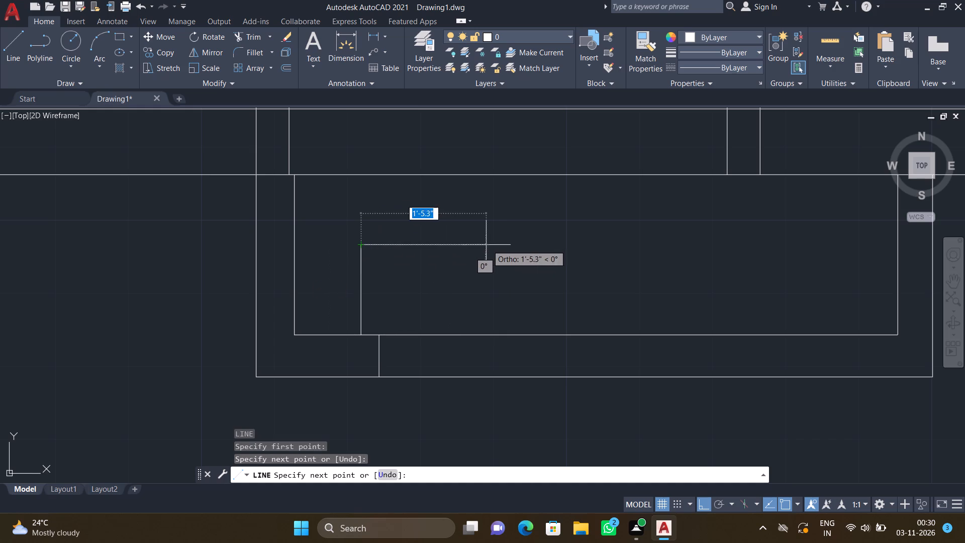
left_click(449, 242)
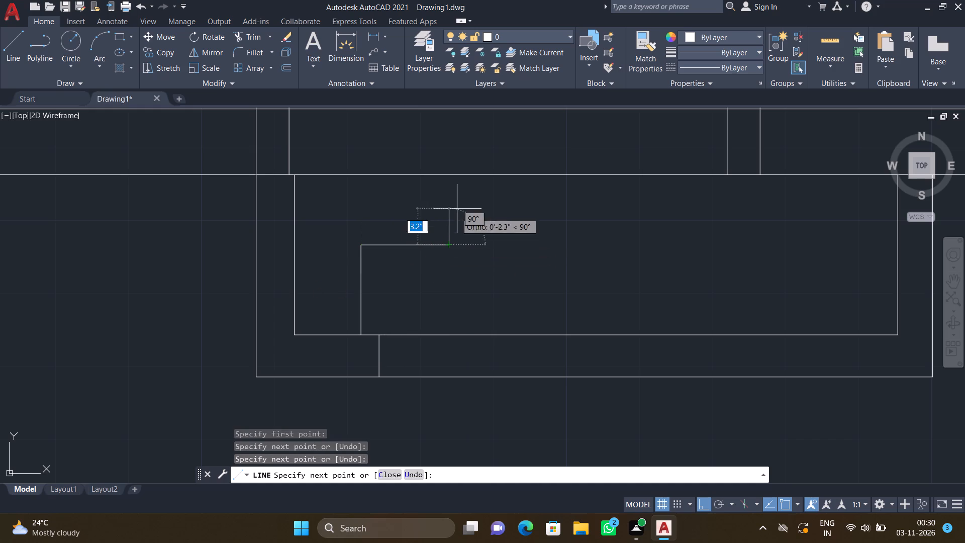
left_click(448, 175)
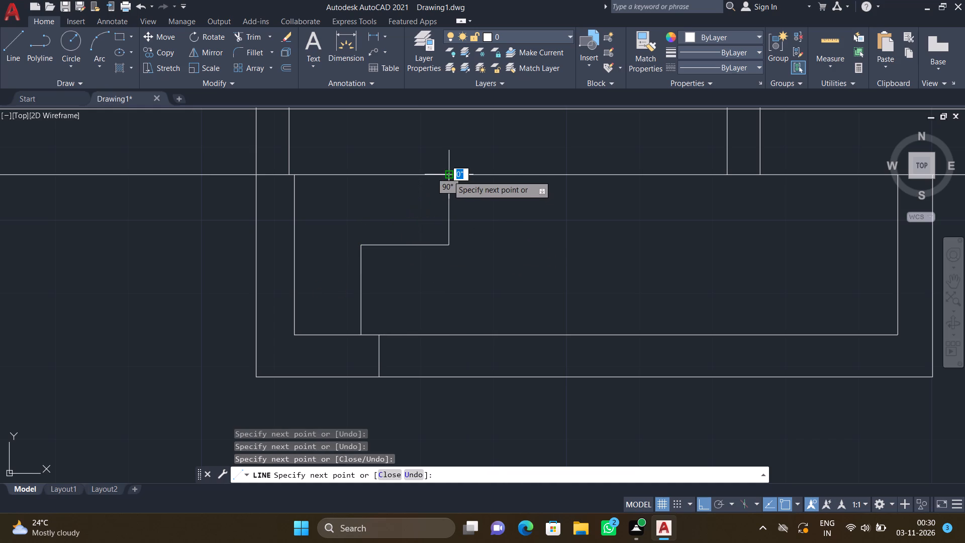
key("Return")
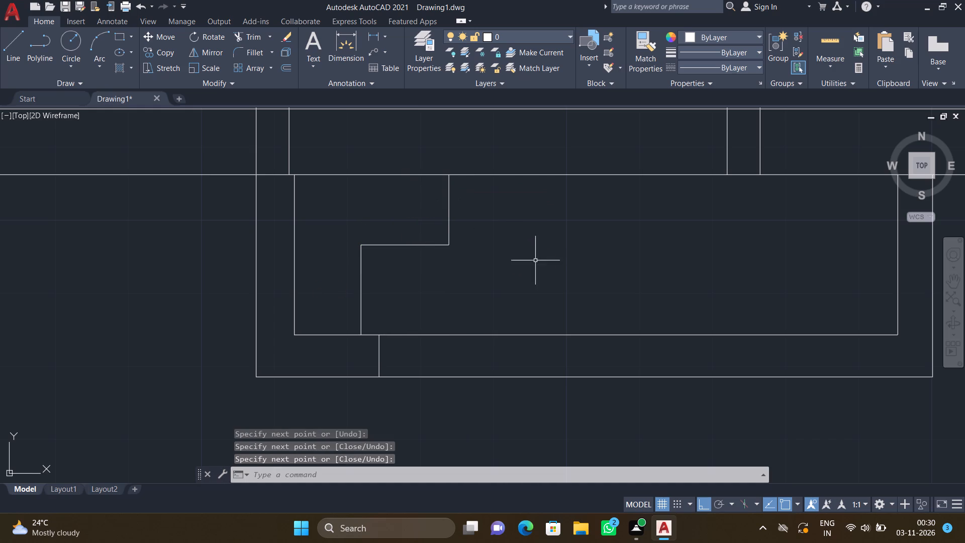
Draw an L-shaped line inside the lower-right projection: down about 8" from the outer wall line, then right about 1'-5" to the inner side line.
scroll(616, 217, "down", 2)
key("l")
key("Return")
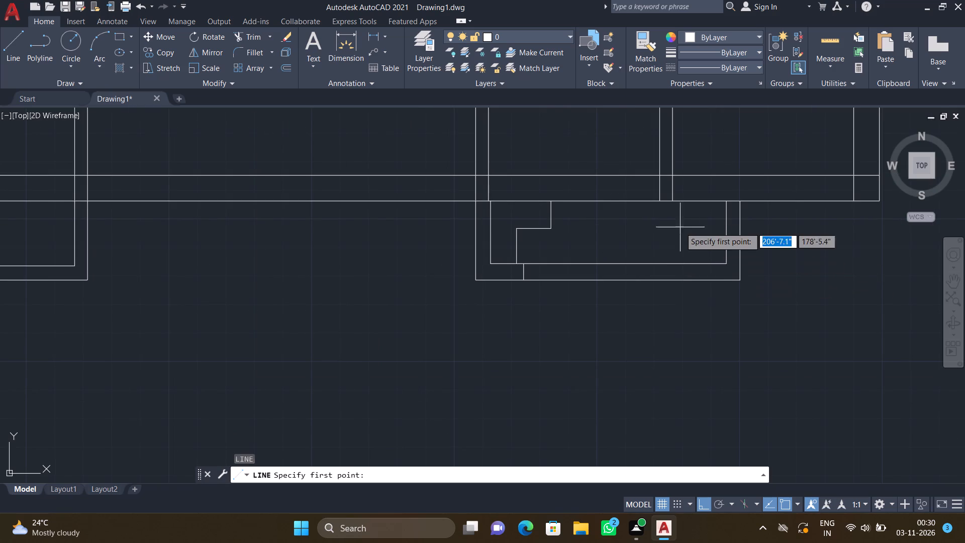
scroll(680, 213, "up", 3)
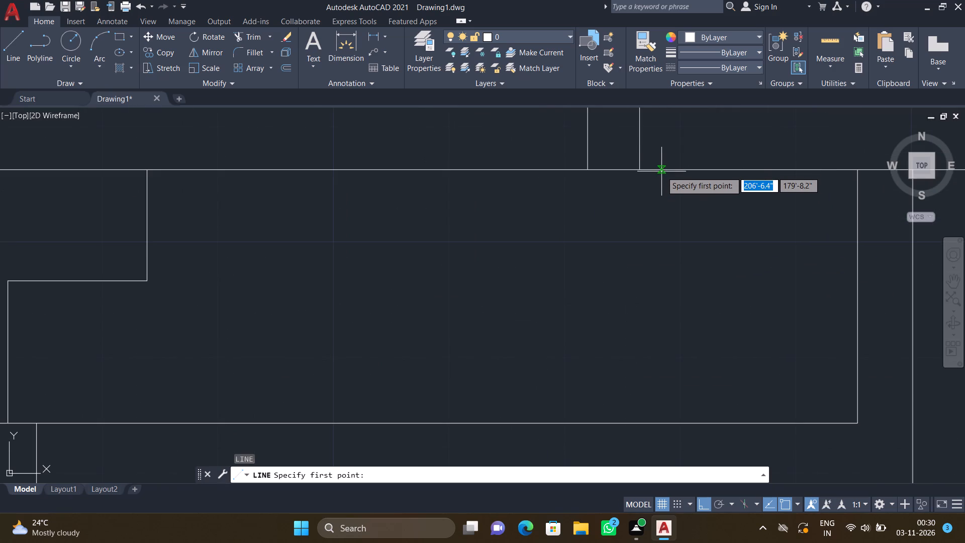
left_click(661, 170)
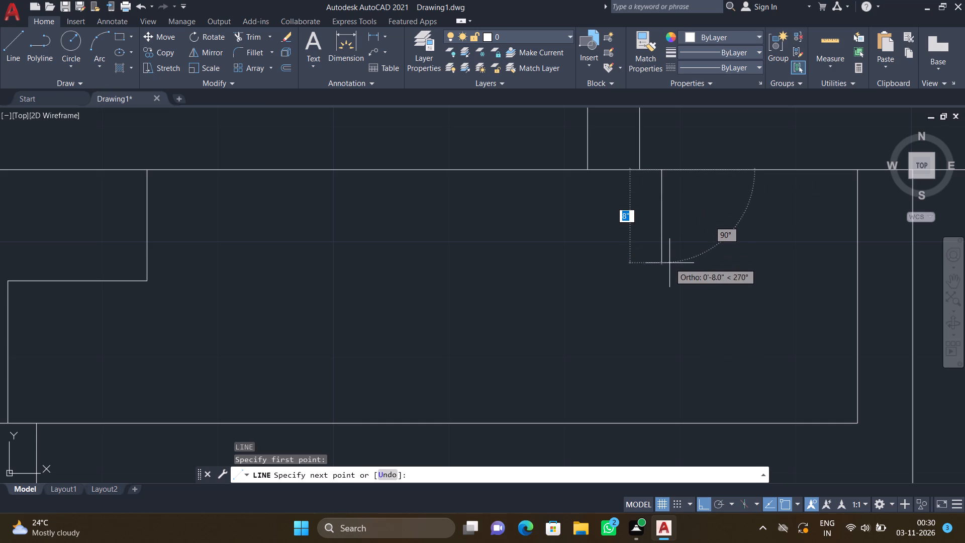
left_click(669, 268)
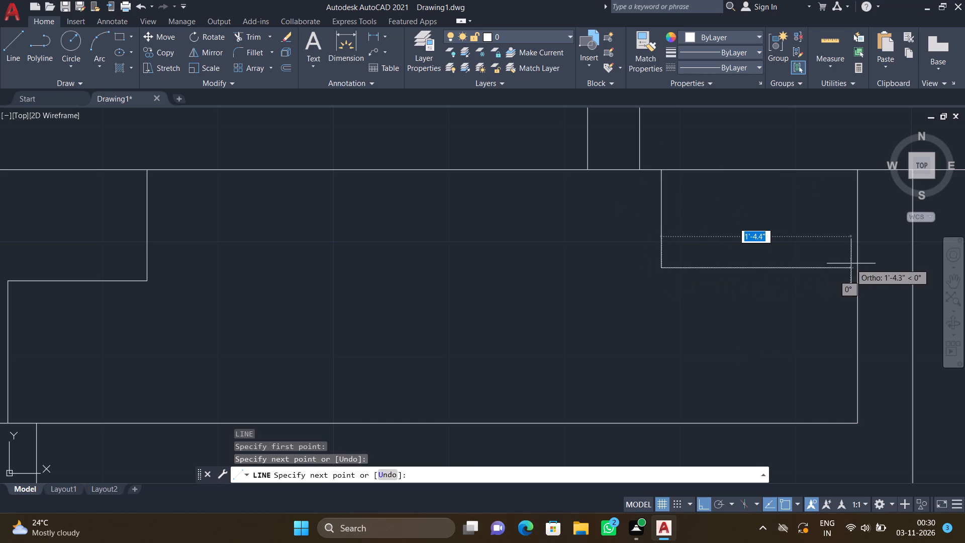
left_click(858, 267)
key("Return")
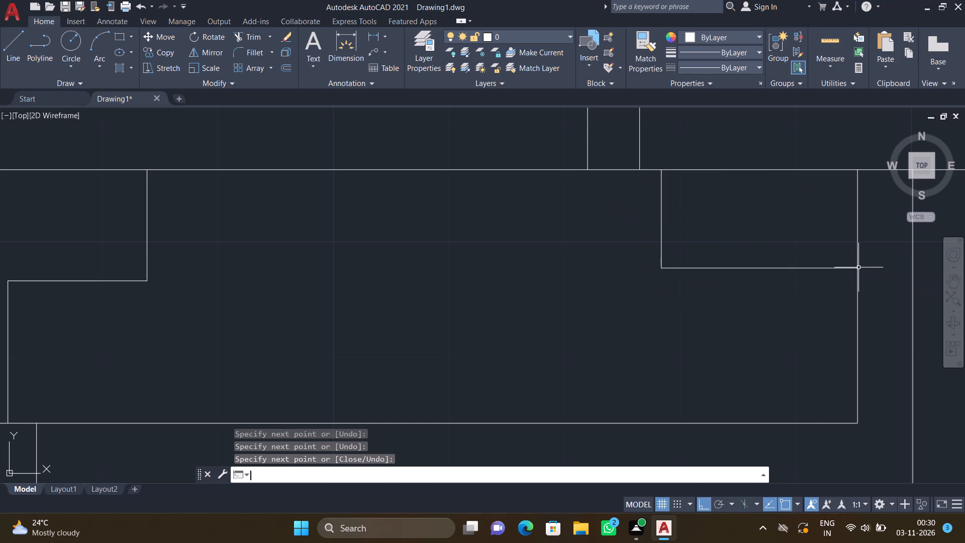
Draw a line from the top projection's right wall inner line, right about 5'-8", then down to the top wall's inner line at the partition's left edge.
scroll(806, 253, "down", 5)
scroll(664, 250, "down", 4)
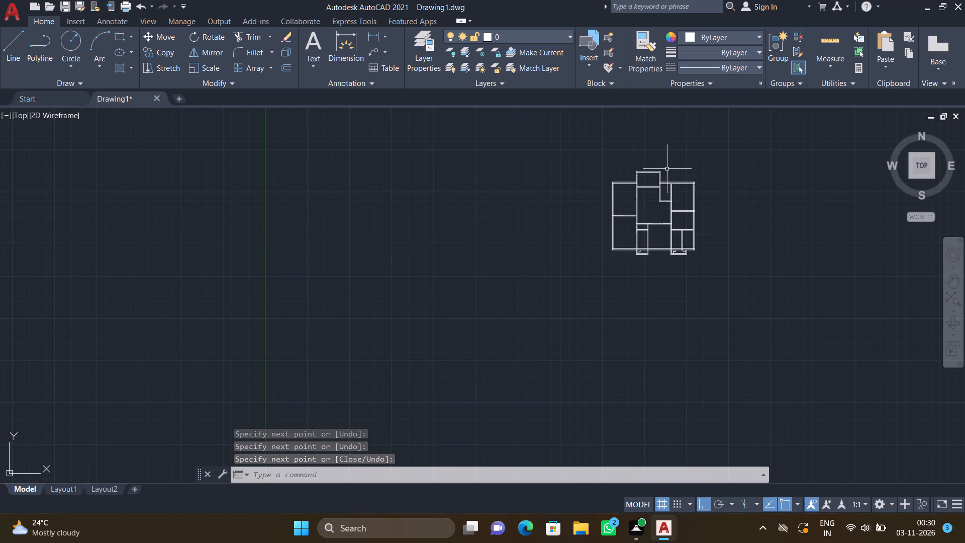
scroll(667, 169, "up", 5)
key("l")
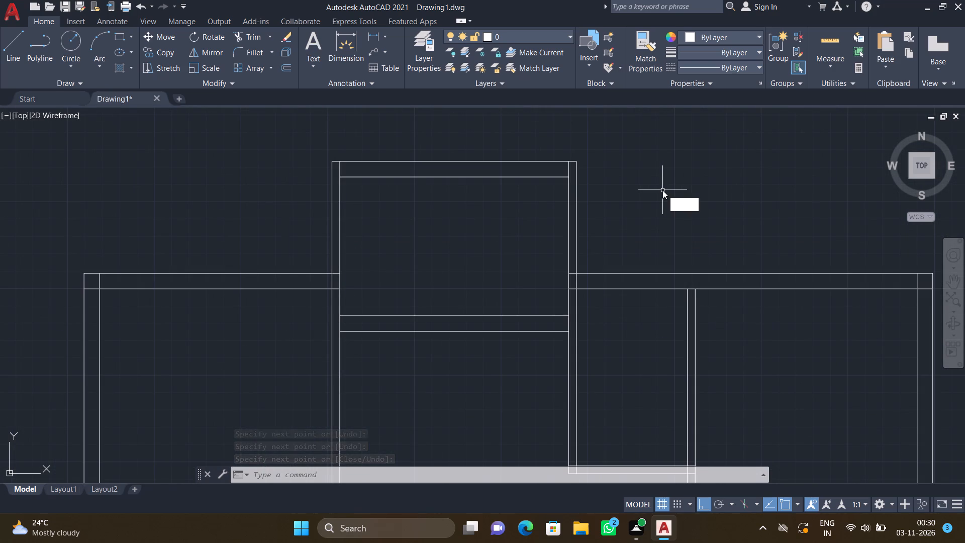
key("Return")
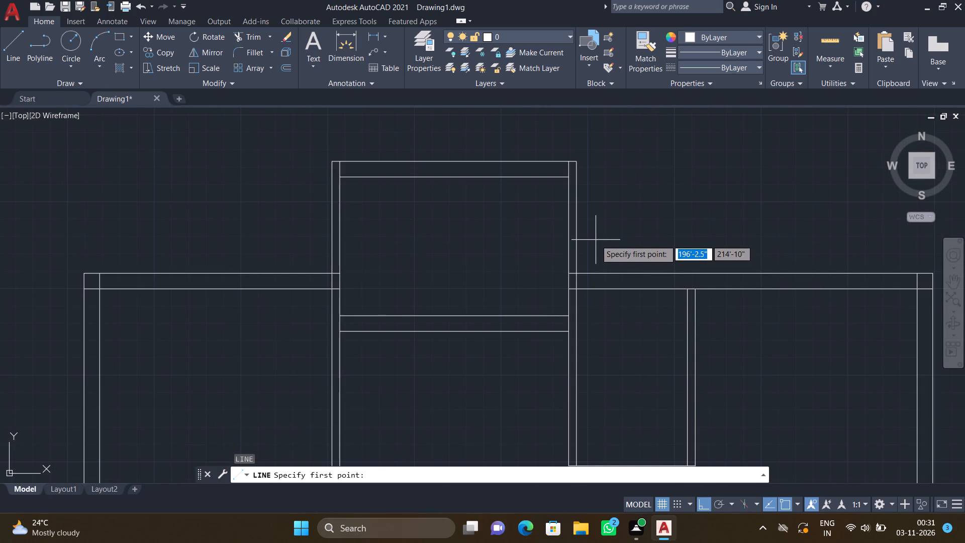
scroll(580, 210, "up", 1)
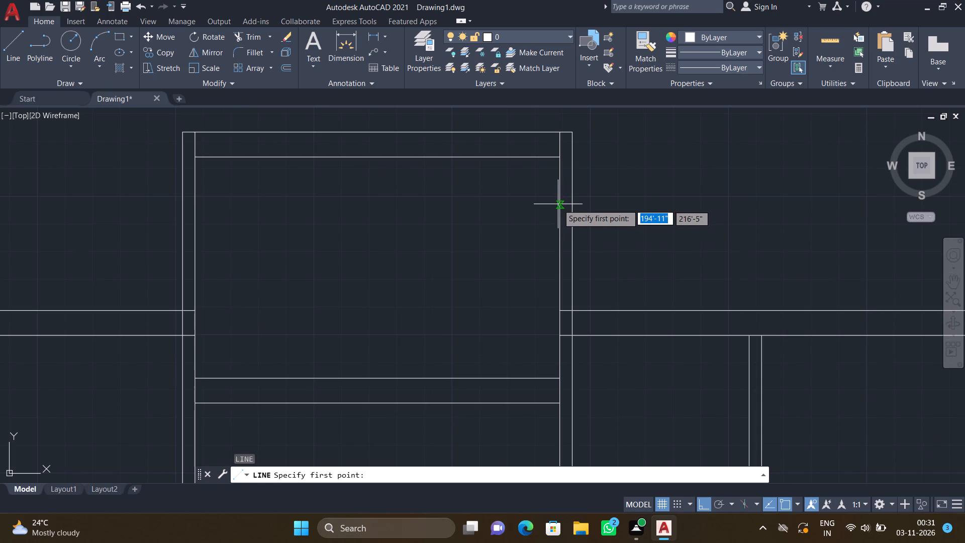
left_click_drag(558, 204, 573, 204)
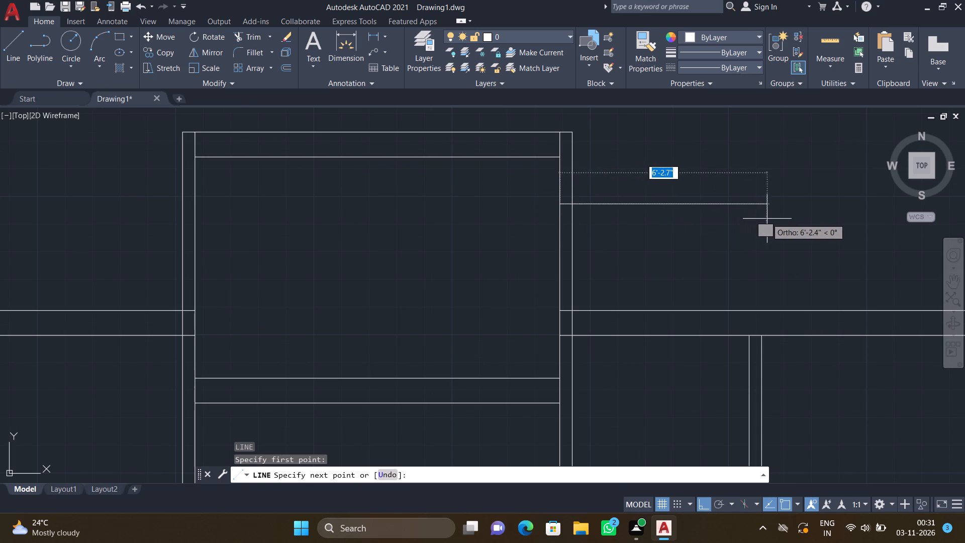
scroll(776, 225, "up", 1)
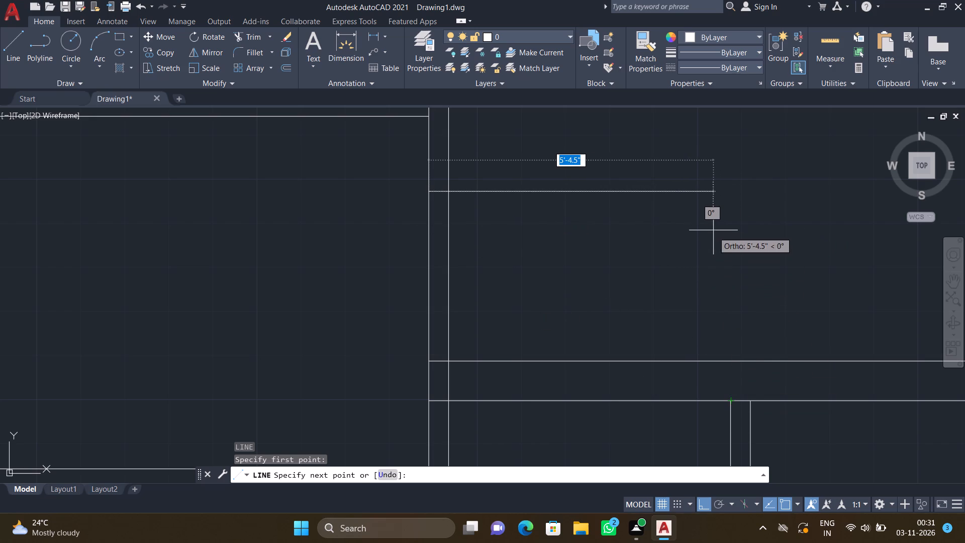
left_click(734, 192)
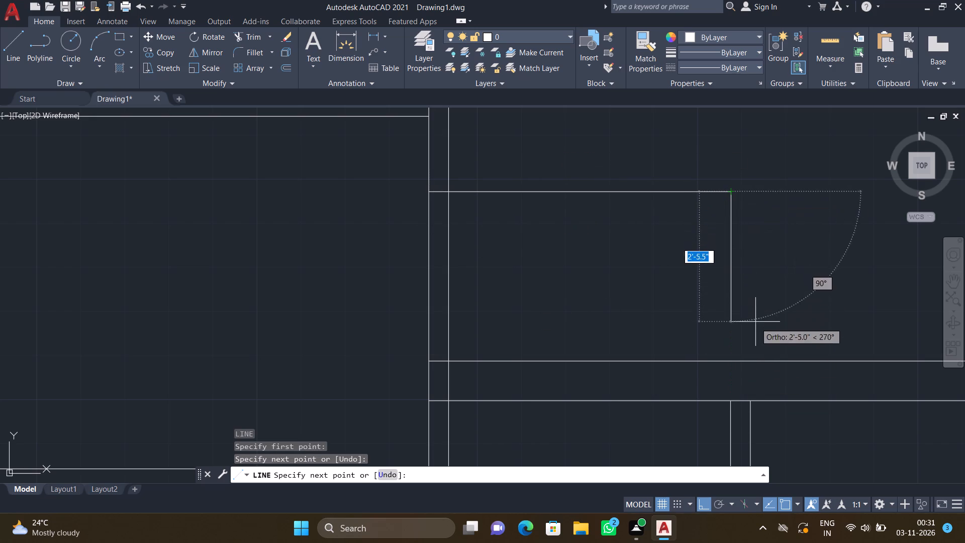
left_click(728, 400)
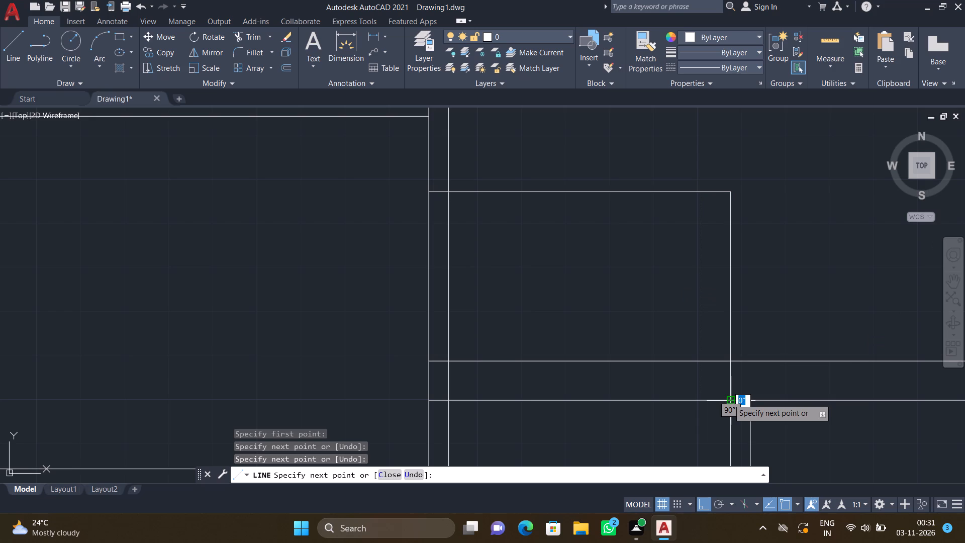
key("Return")
Draw a line from the top wall's inner line, up about 3'-11.5" beside the outline's vertical line, and left about 5.1" to the outline's corner.
key("l")
key("Return")
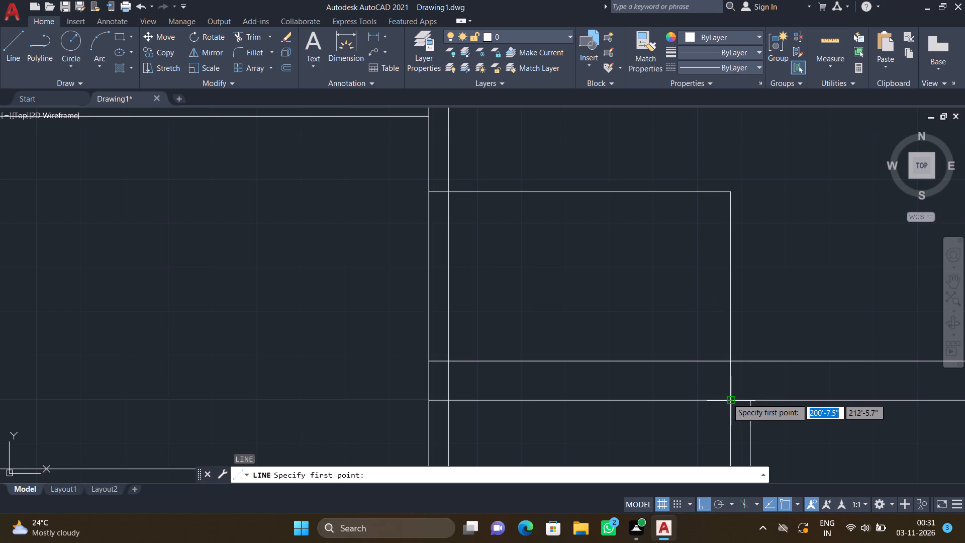
scroll(755, 396, "up", 3)
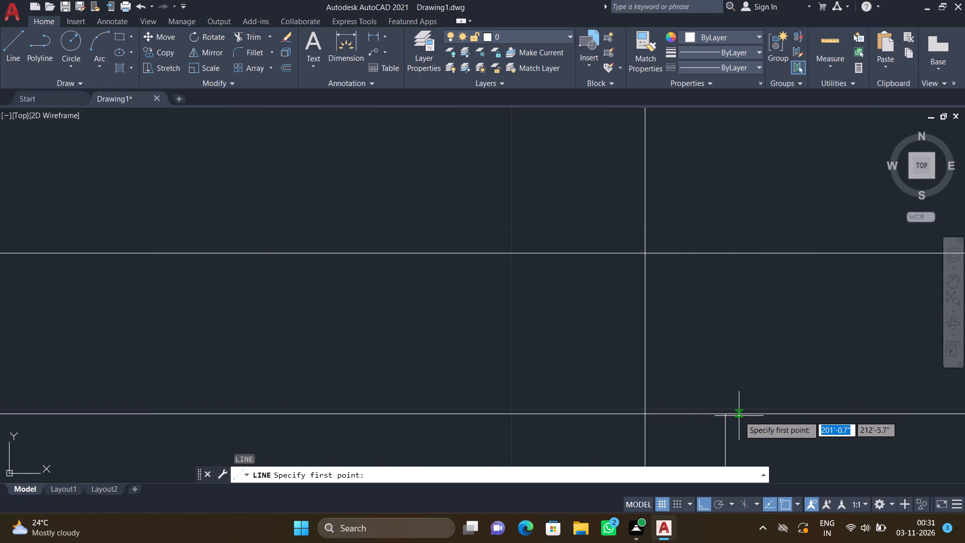
left_click(736, 415)
scroll(718, 271, "down", 2)
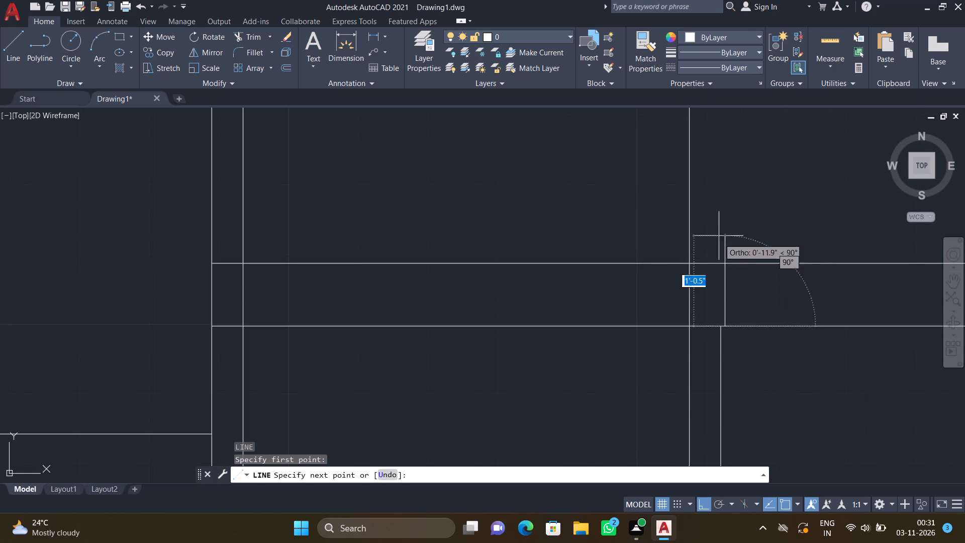
scroll(727, 180, "down", 3)
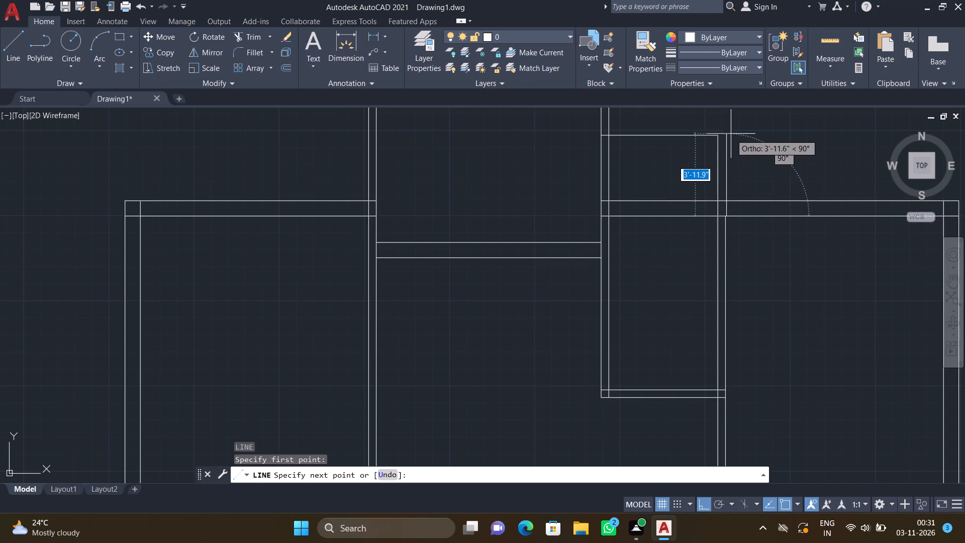
scroll(731, 114, "down", 2)
scroll(731, 114, "up", 4)
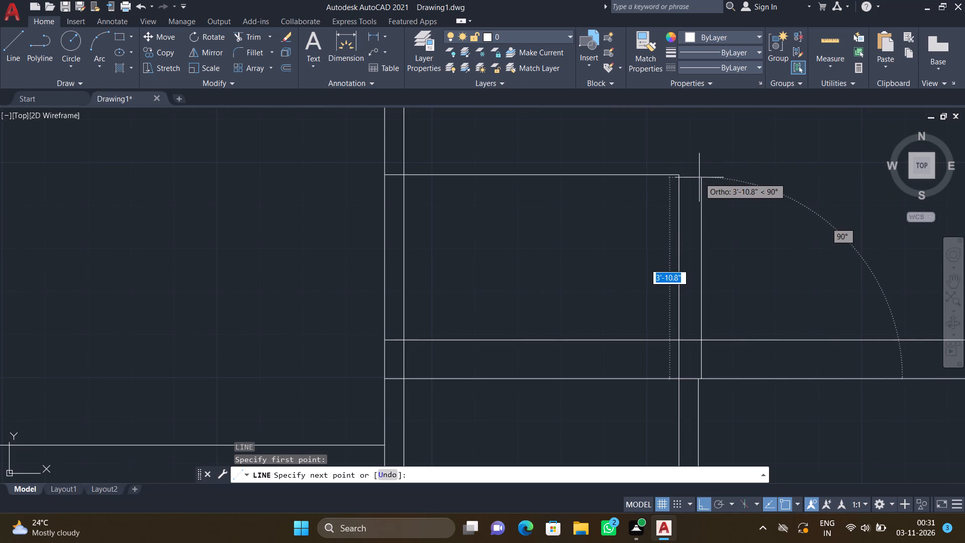
scroll(697, 172, "up", 2)
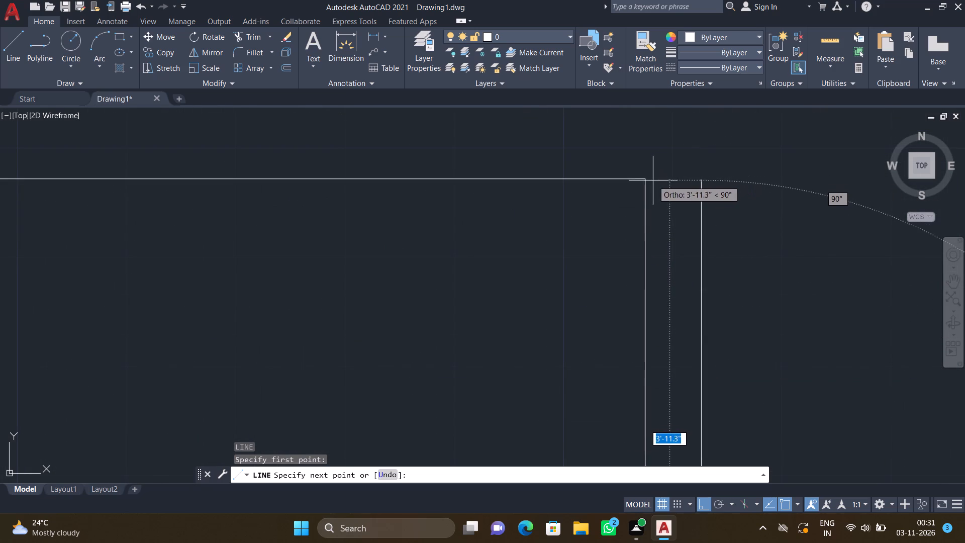
left_click(700, 179)
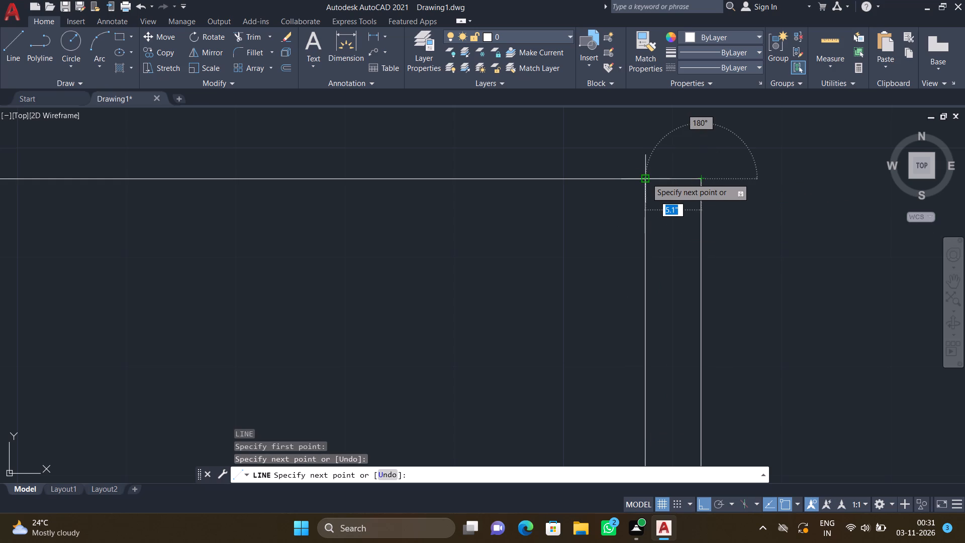
left_click(647, 178)
key("Return")
Draw a small cap on the new wall beside the top projection: up from the outline's corner, right about 5.1", and down to the wall's outer corner.
key("l")
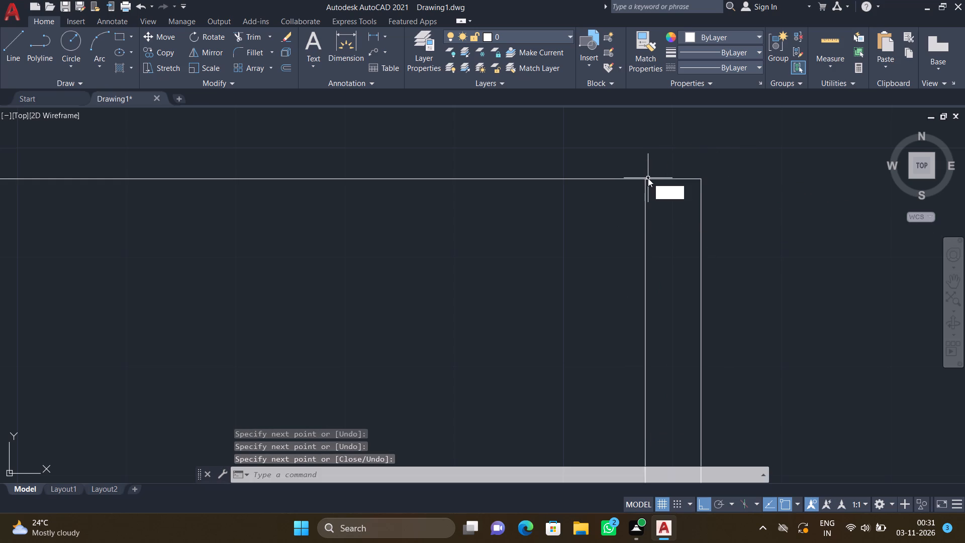
key("Return")
scroll(640, 205, "down", 3)
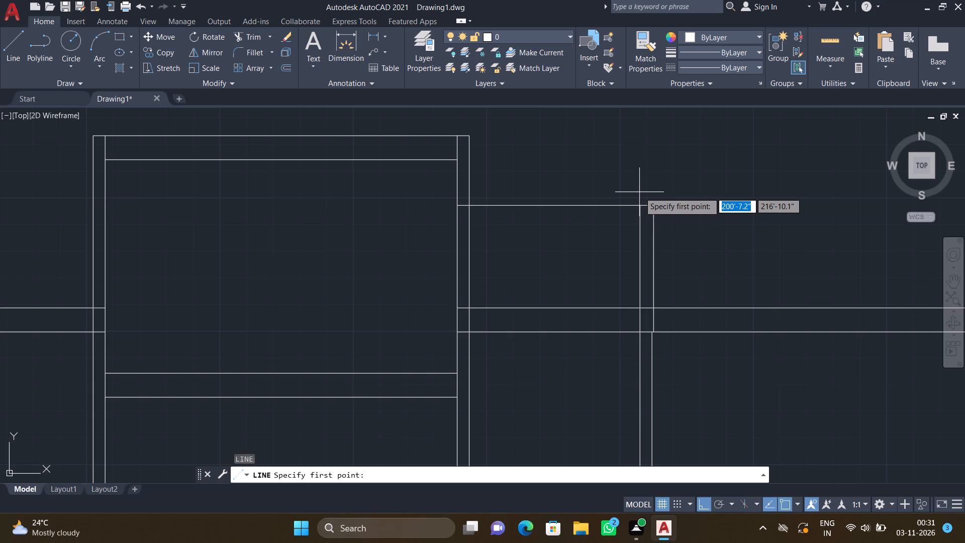
scroll(639, 192, "up", 2)
left_click(638, 226)
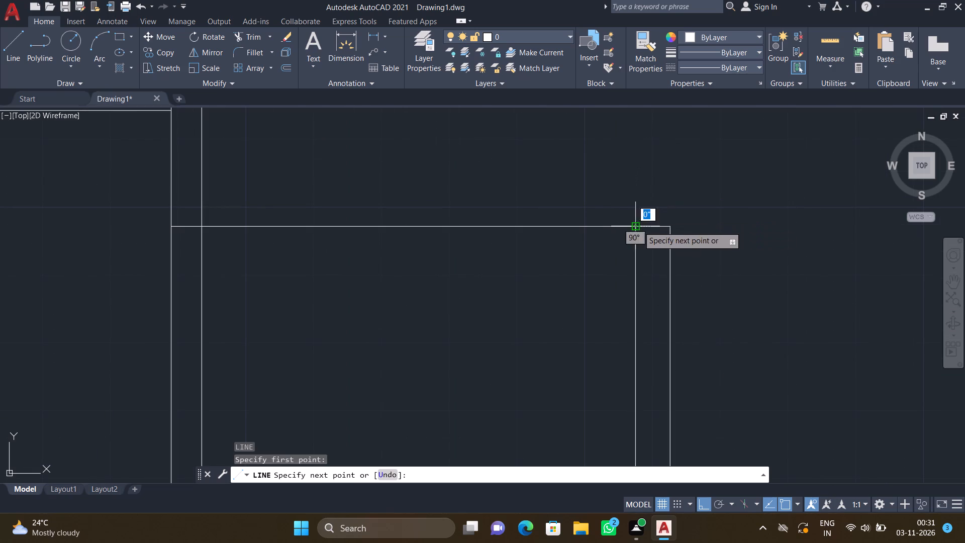
scroll(644, 203, "up", 2)
left_click(635, 205)
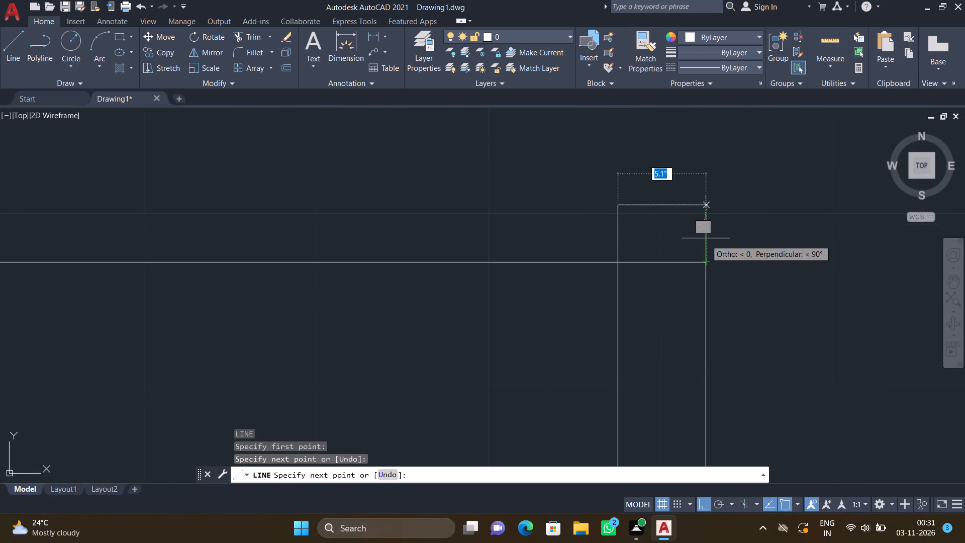
left_click(705, 205)
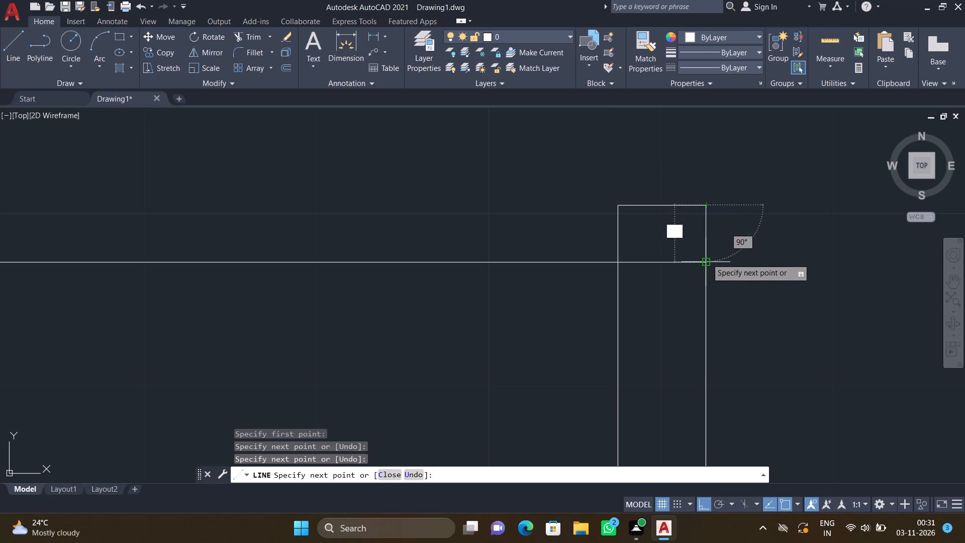
left_click(704, 263)
key("Return")
Trim the piece of the outline's horizontal line that crosses between the capped wall's two vertical lines.
type("TR")
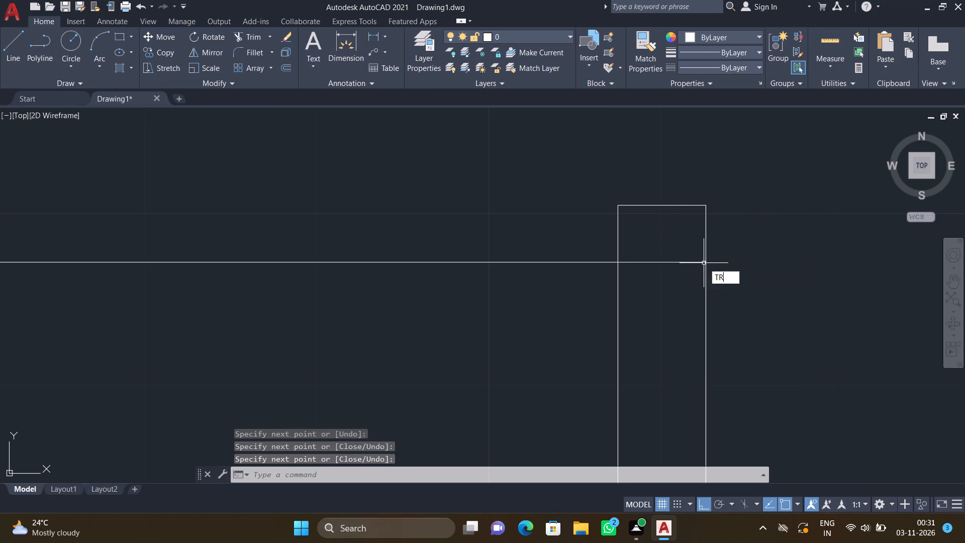
key("Return")
left_click_drag(648, 245, 659, 287)
key("Return")
Draw a horizontal line just below the outline's top line, from the top projection's right wall inner line to the capped wall's near side.
scroll(632, 275, "down", 2)
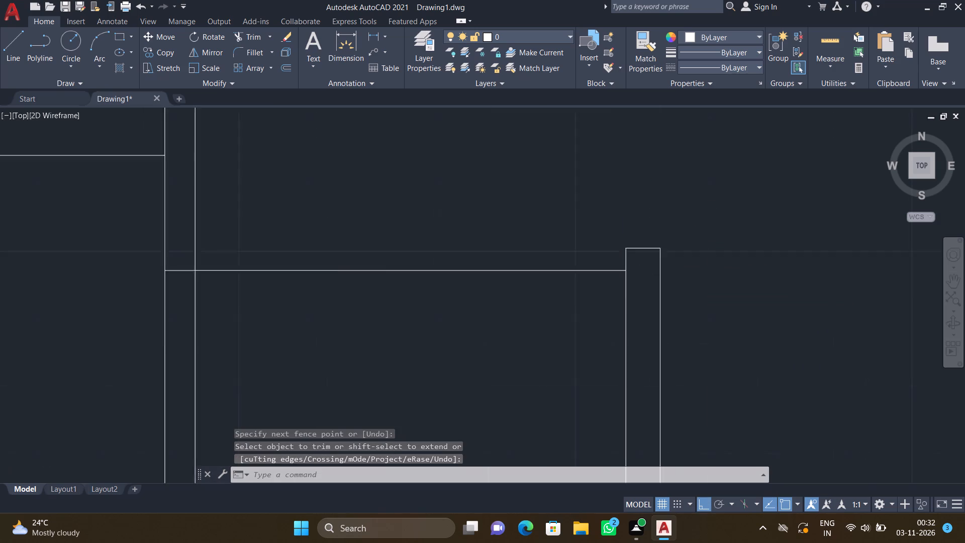
scroll(628, 279, "down", 2)
key("l")
key("Return")
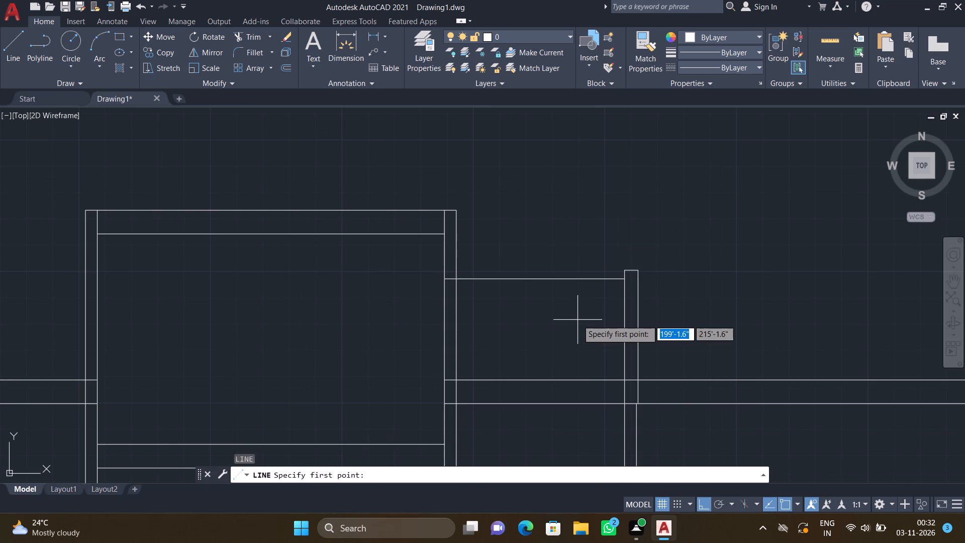
scroll(457, 304, "up", 2)
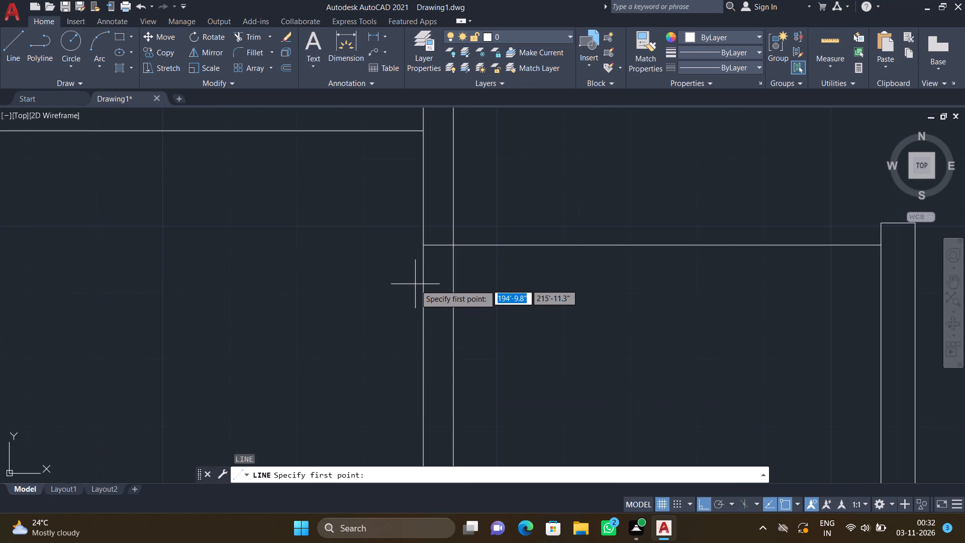
left_click(424, 282)
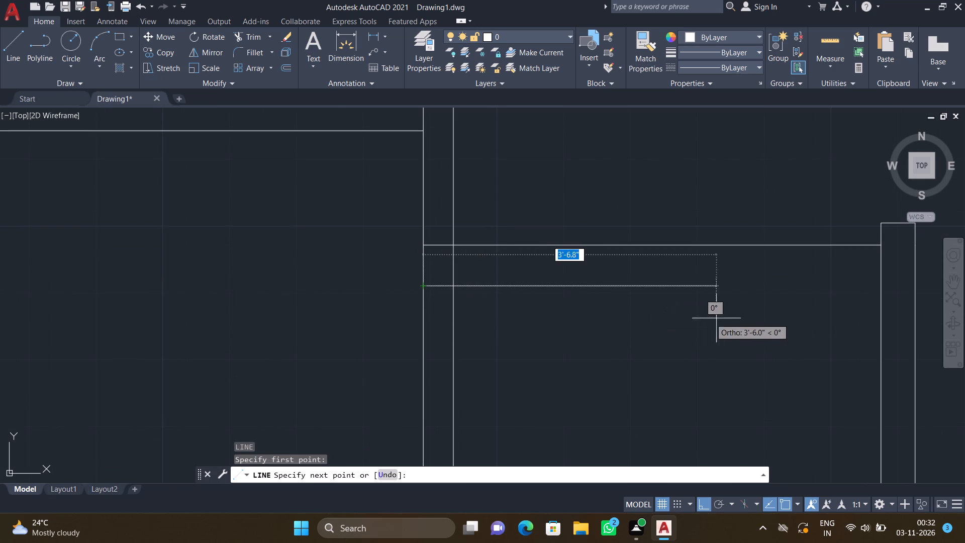
scroll(771, 306, "down", 2)
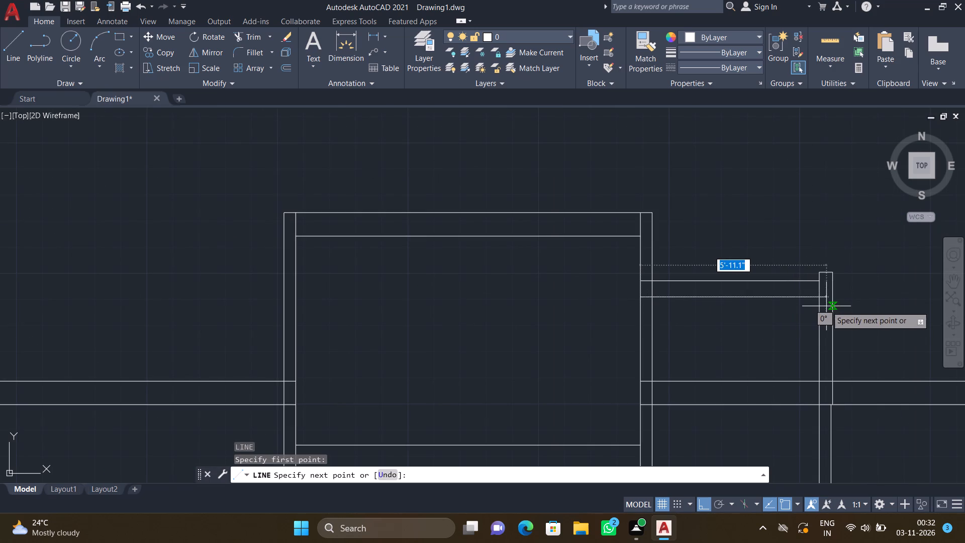
scroll(825, 306, "up", 2)
left_click(806, 286)
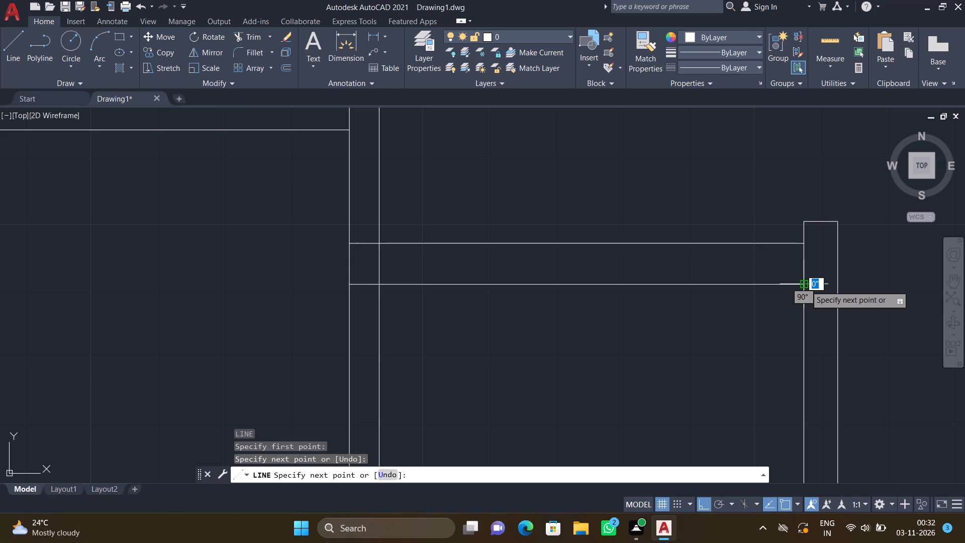
key("Return")
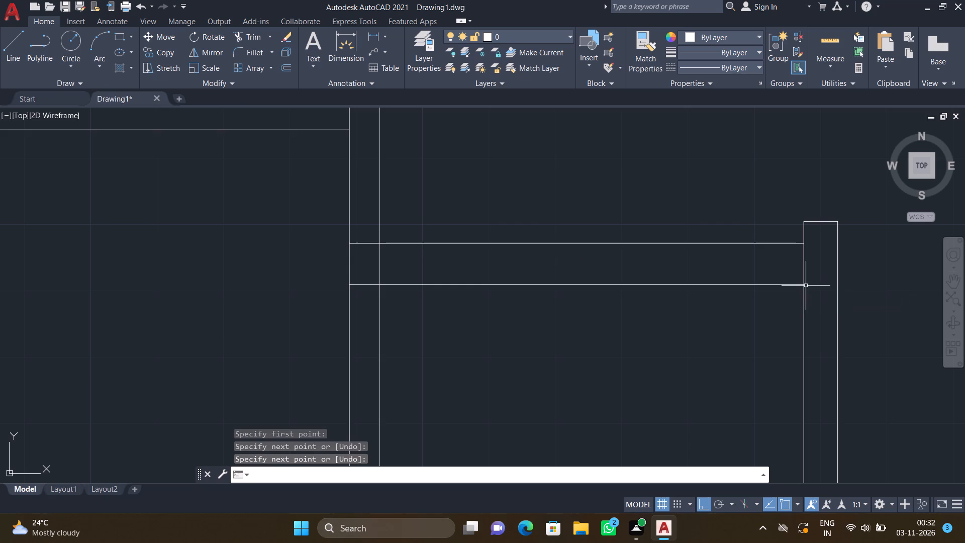
Draw a horizontal line about 11' long within the top projection's top wall, near its outer line, between the side walls' inner lines.
scroll(798, 274, "down", 1)
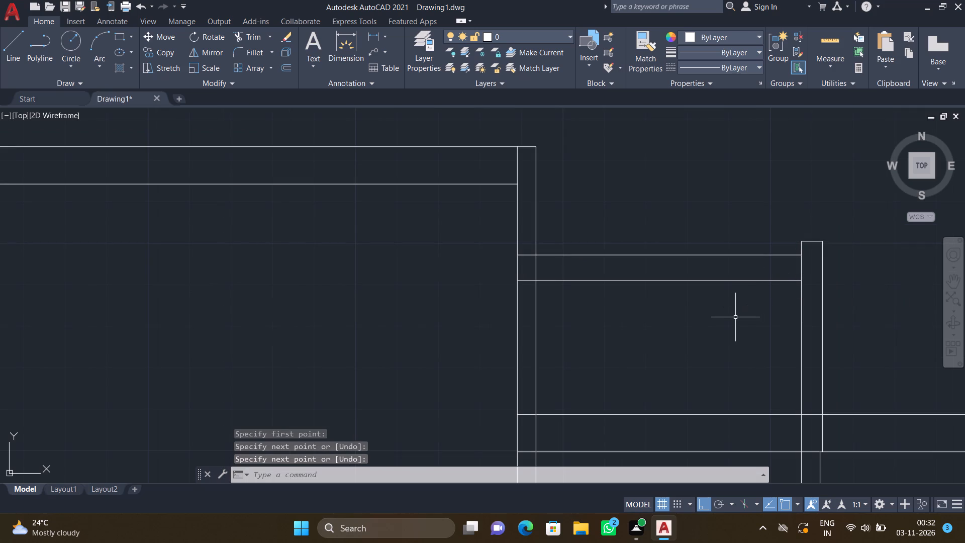
scroll(721, 321, "down", 4)
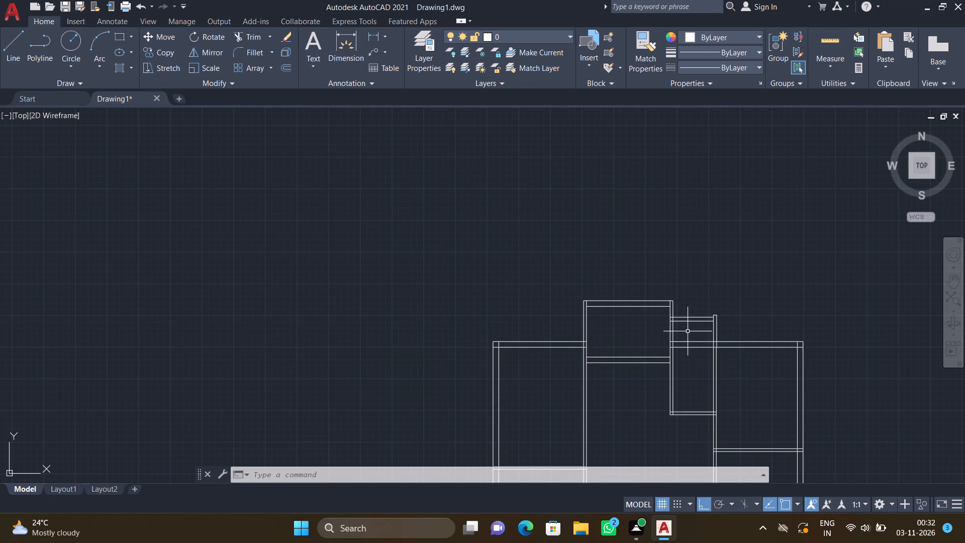
scroll(687, 332, "down", 2)
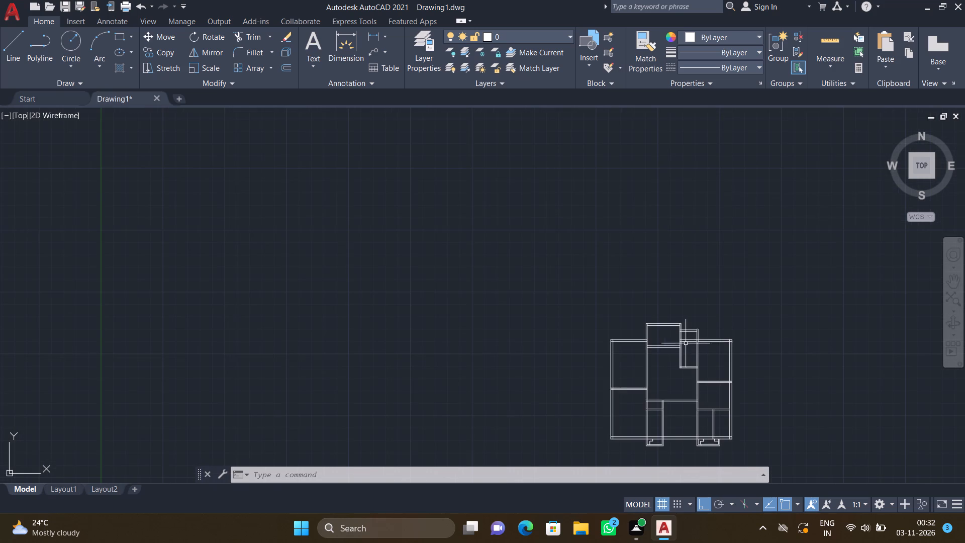
scroll(639, 378, "up", 3)
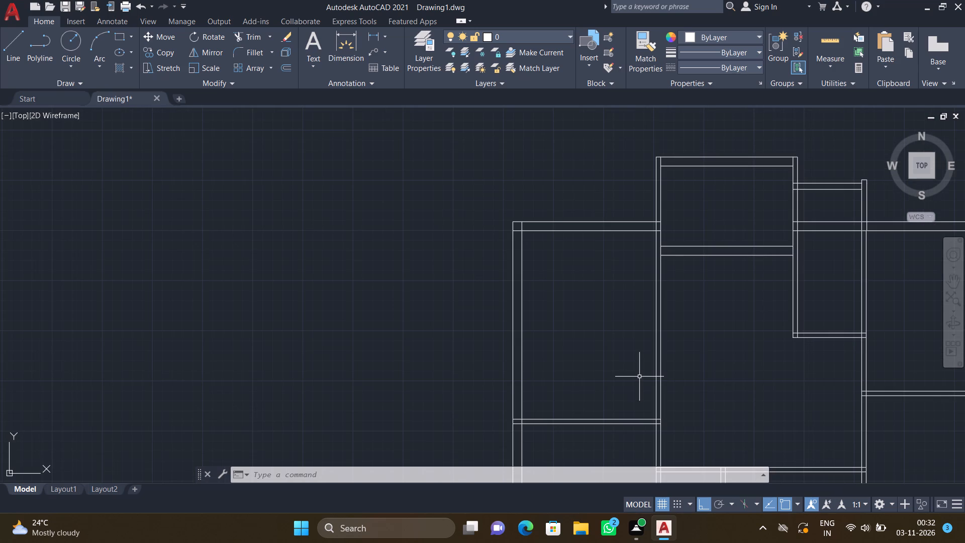
key("l")
key("Return")
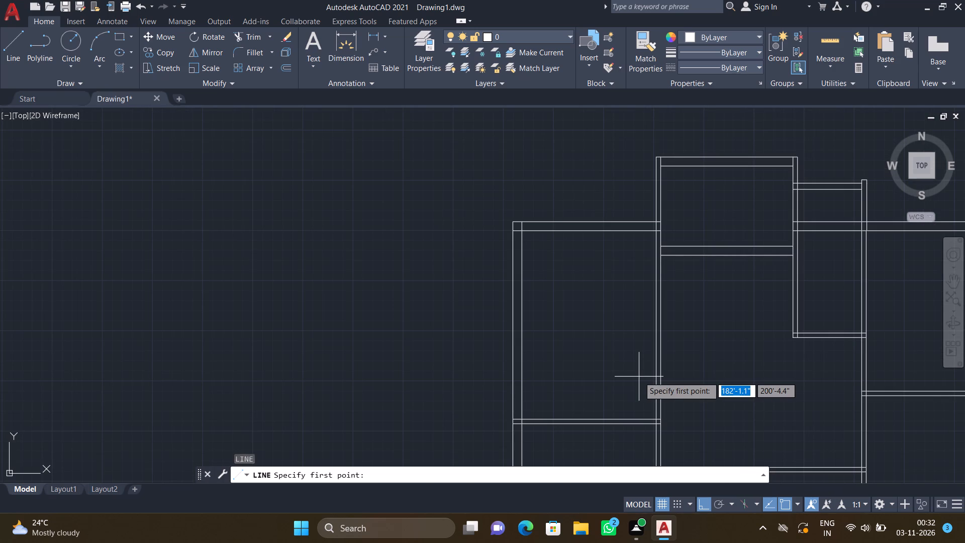
scroll(688, 289, "down", 2)
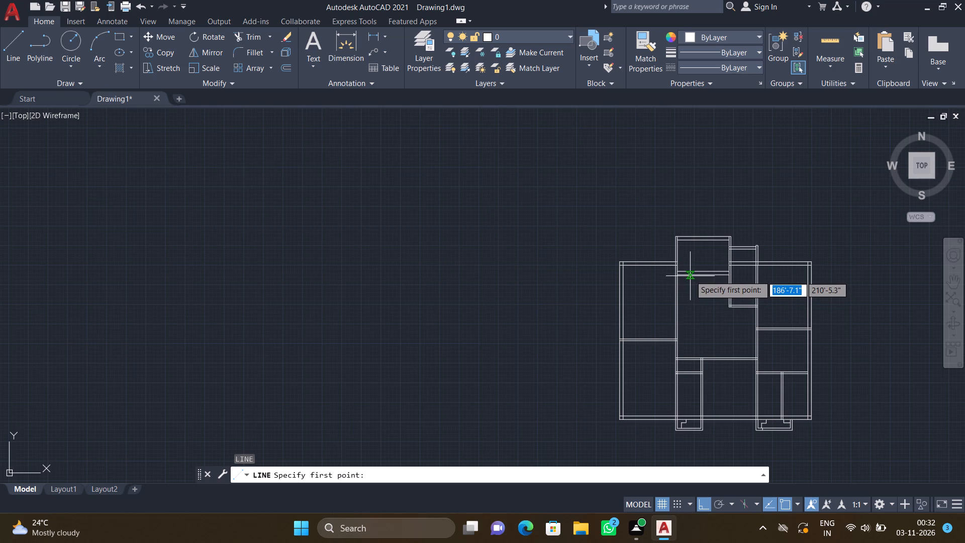
scroll(679, 225, "up", 3)
scroll(672, 270, "up", 3)
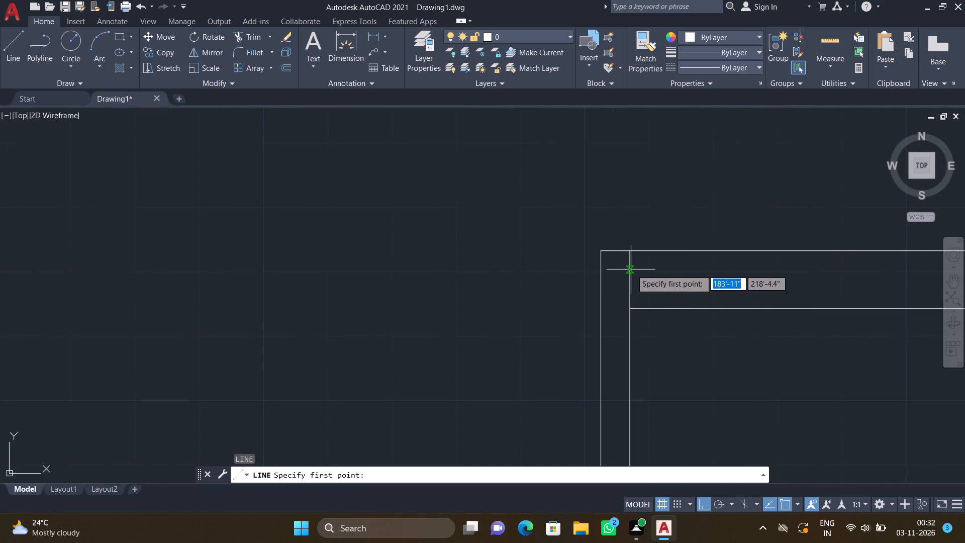
left_click_drag(630, 269, 638, 271)
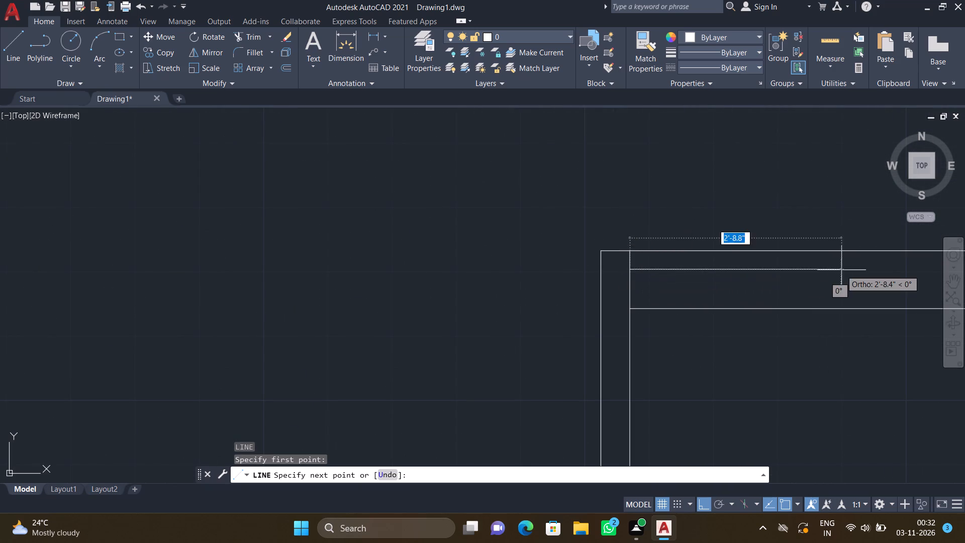
scroll(841, 270, "down", 4)
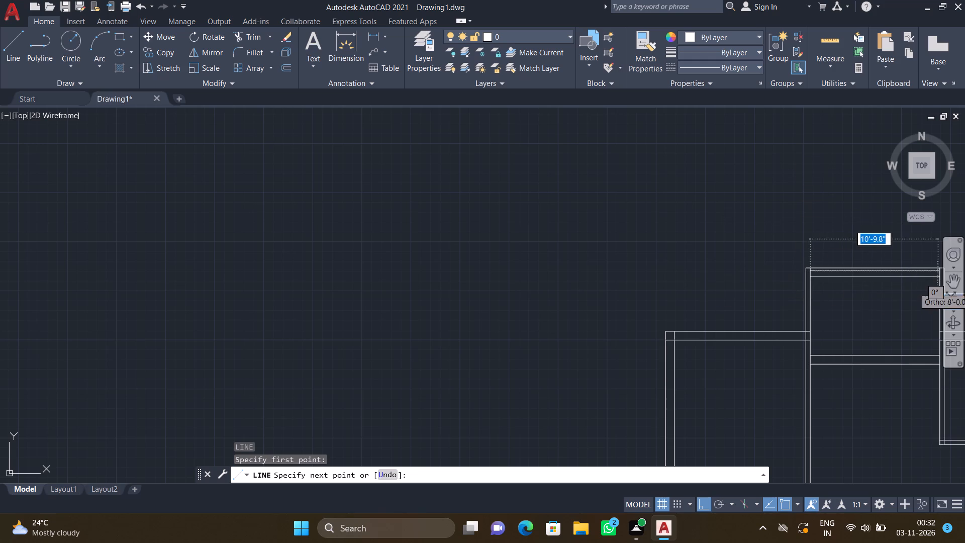
scroll(936, 277, "up", 6)
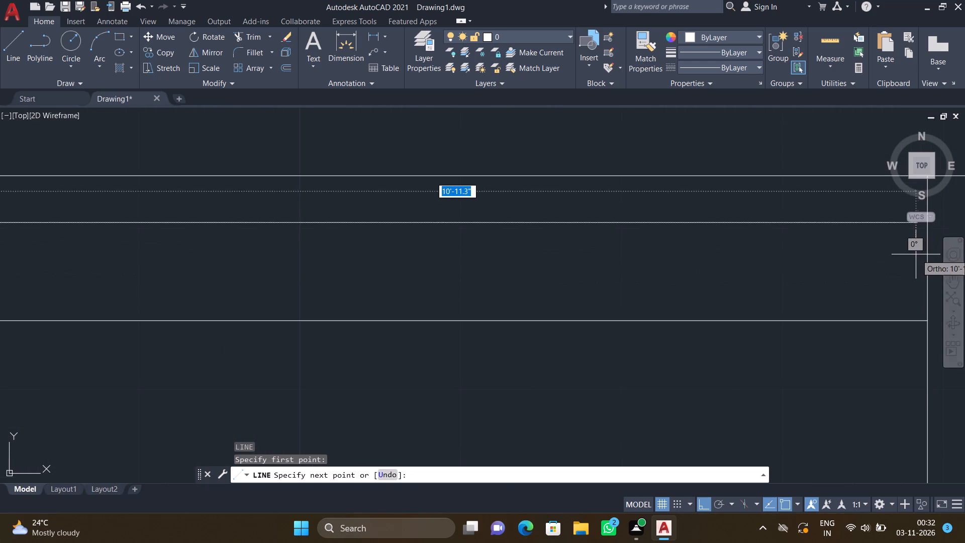
left_click(926, 223)
key("Return")
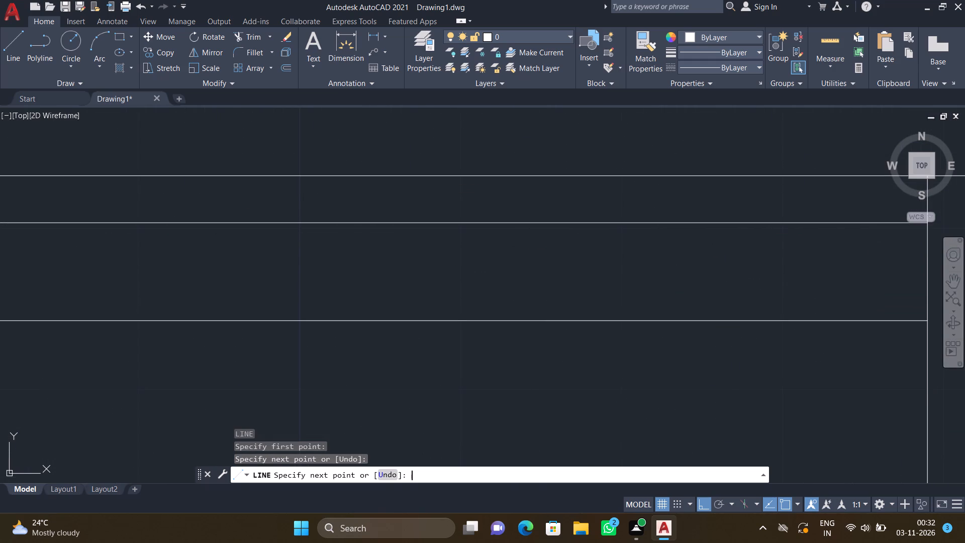
Draw a second horizontal line about 11' long within the top projection's top wall, midway between the previous line and the wall's inner line.
scroll(873, 205, "down", 4)
scroll(688, 315, "down", 1)
middle_click_drag(671, 311, 437, 296)
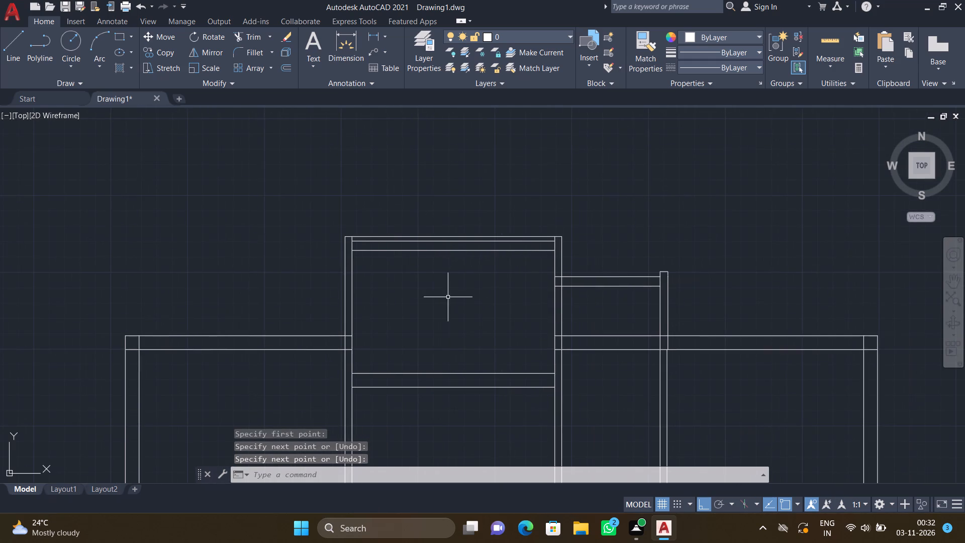
scroll(392, 257, "up", 2)
key("l")
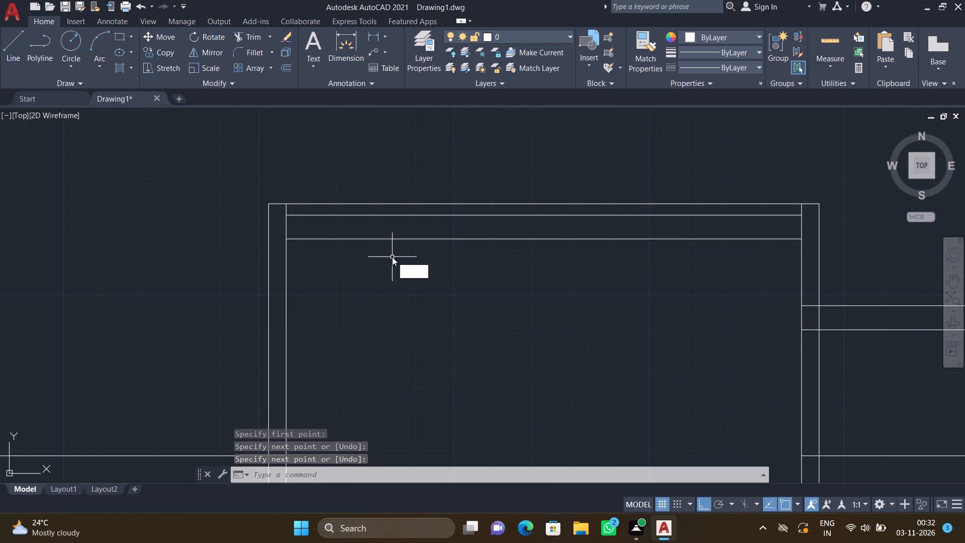
key("Return")
scroll(289, 233, "up", 2)
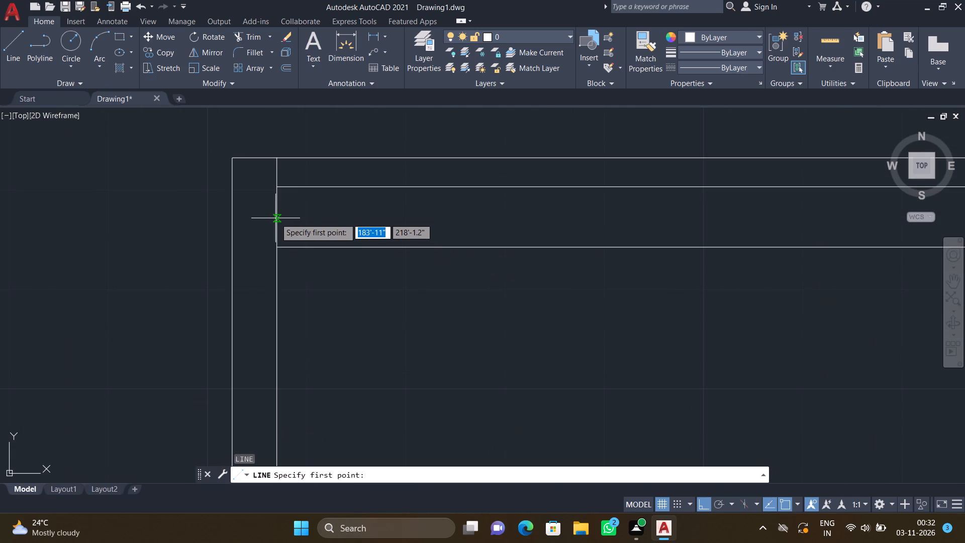
left_click(277, 218)
scroll(484, 245, "down", 3)
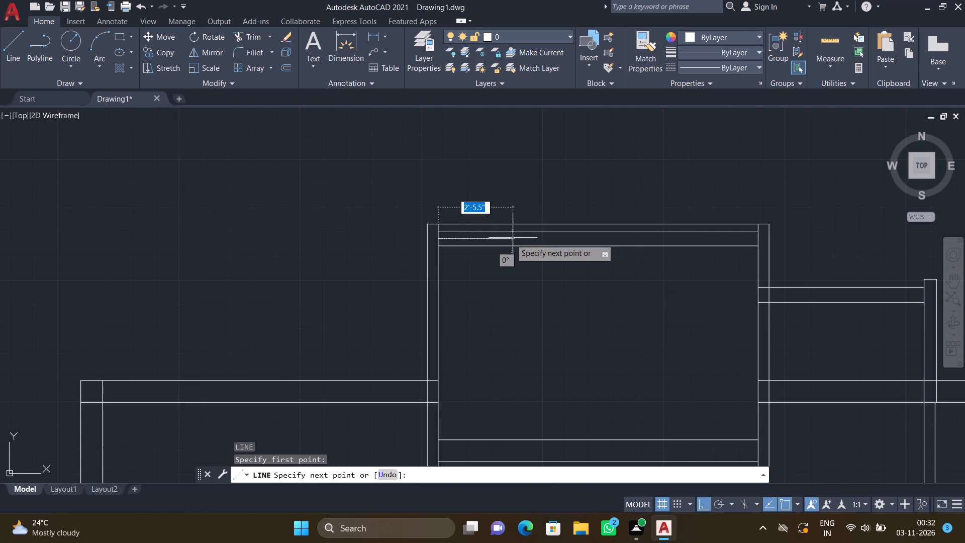
scroll(728, 240, "up", 4)
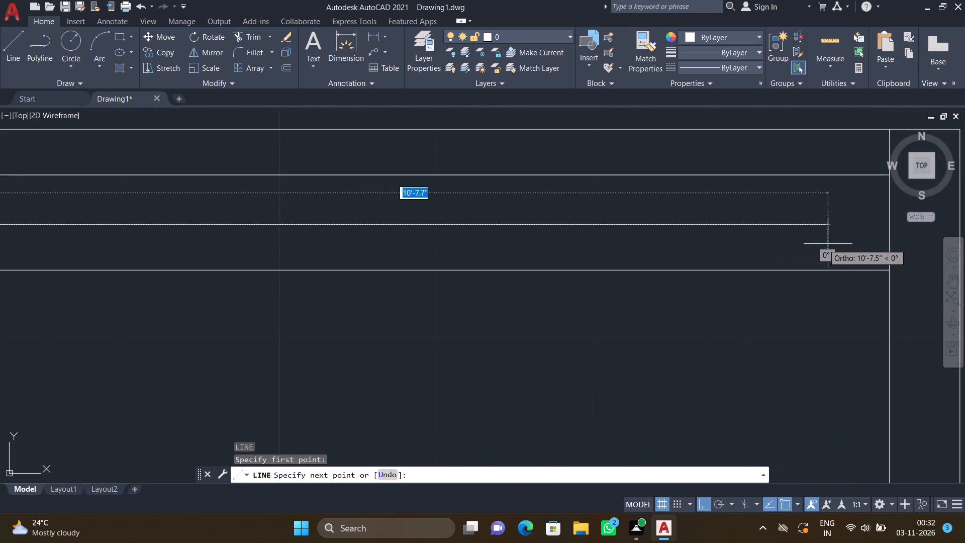
left_click(892, 225)
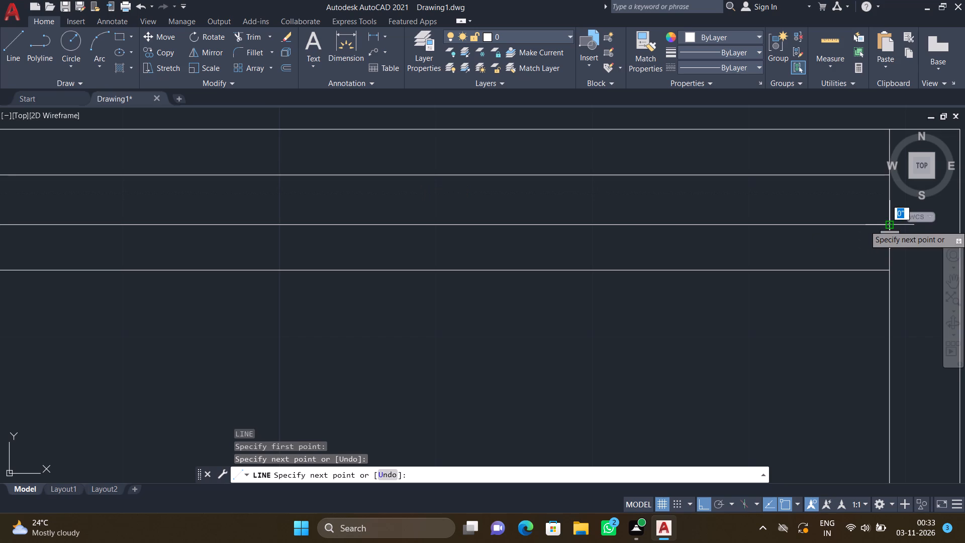
key("Return")
scroll(887, 221, "down", 3)
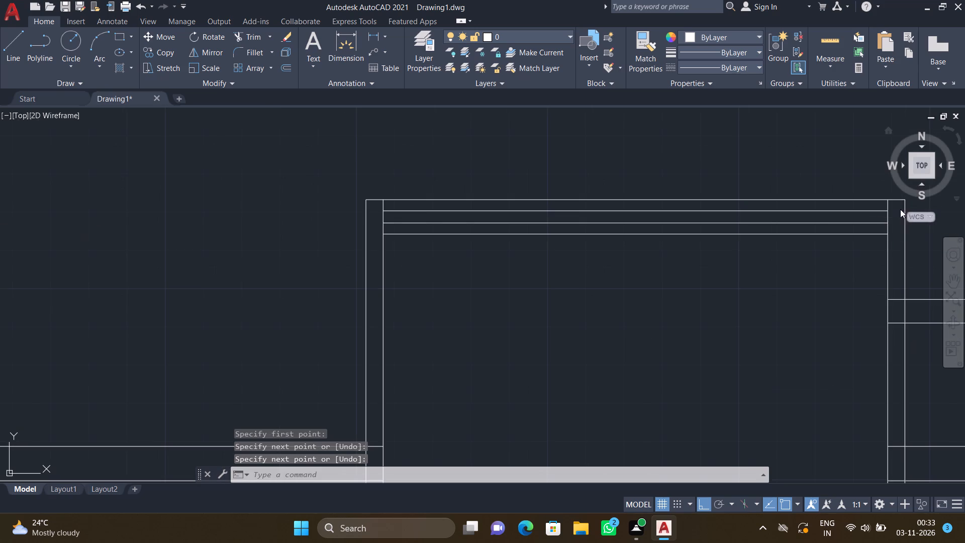
Continue the top wall's upper inner line around the right corner: about 2.9" right, and about 1'-11.2" down to the adjoining outline's top line.
scroll(604, 292, "down", 3)
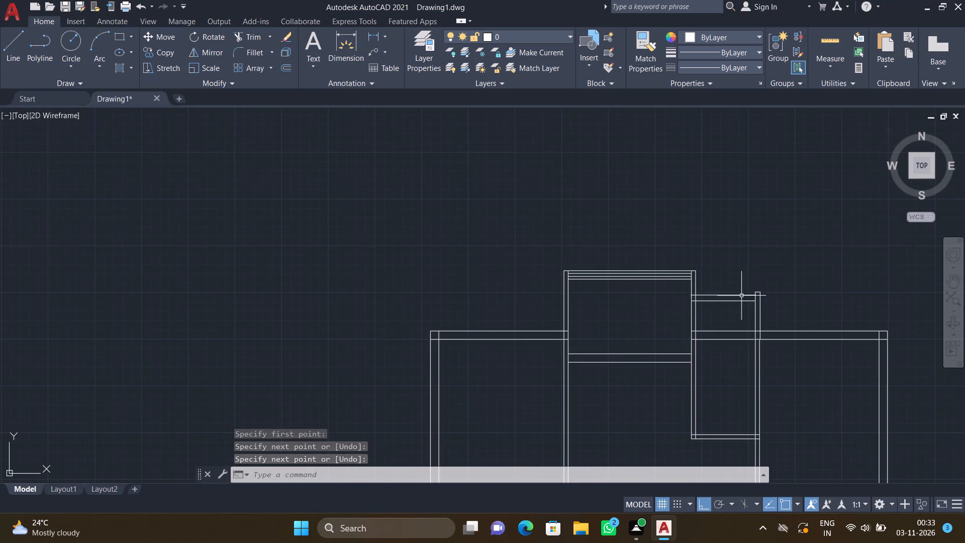
scroll(730, 293, "up", 3)
scroll(584, 225, "up", 2)
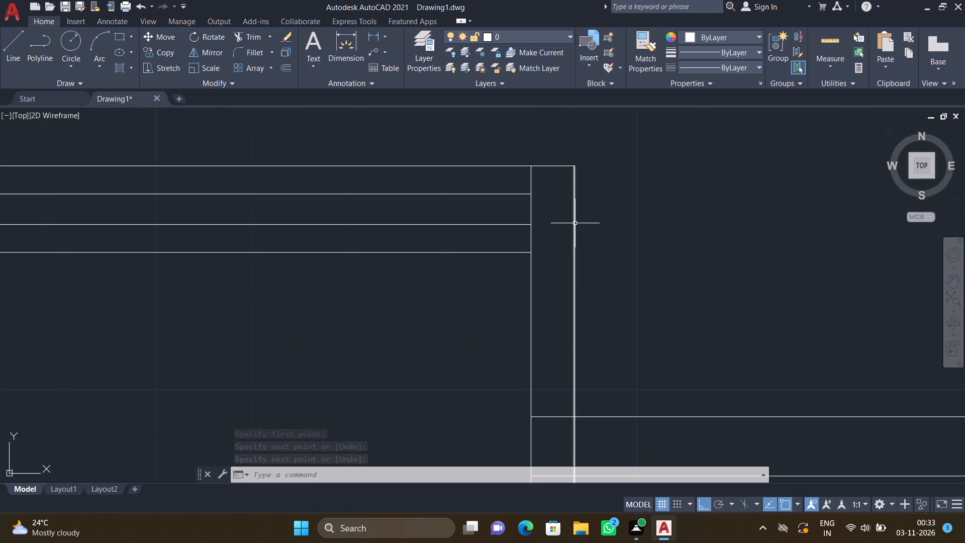
key("l")
key("Return")
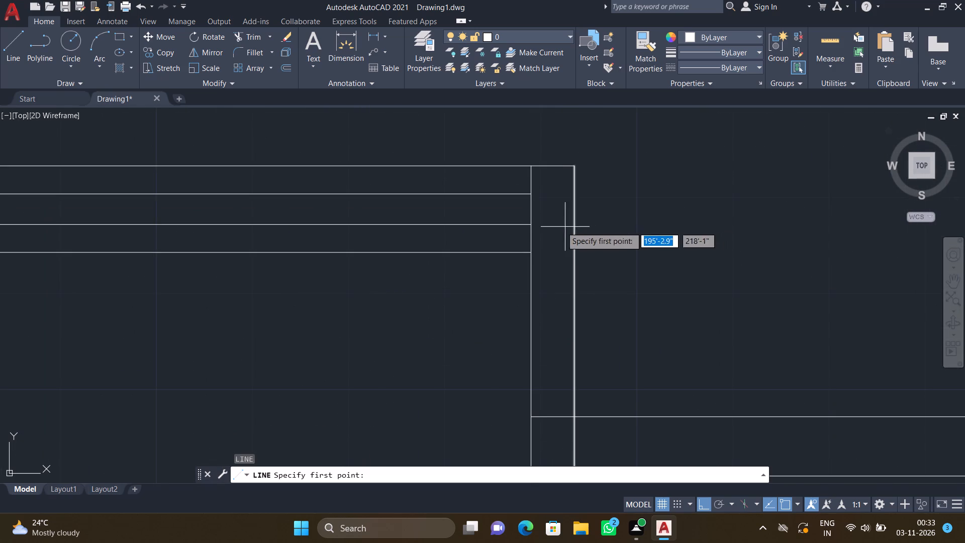
scroll(525, 195, "up", 2)
left_click_drag(535, 188, 540, 191)
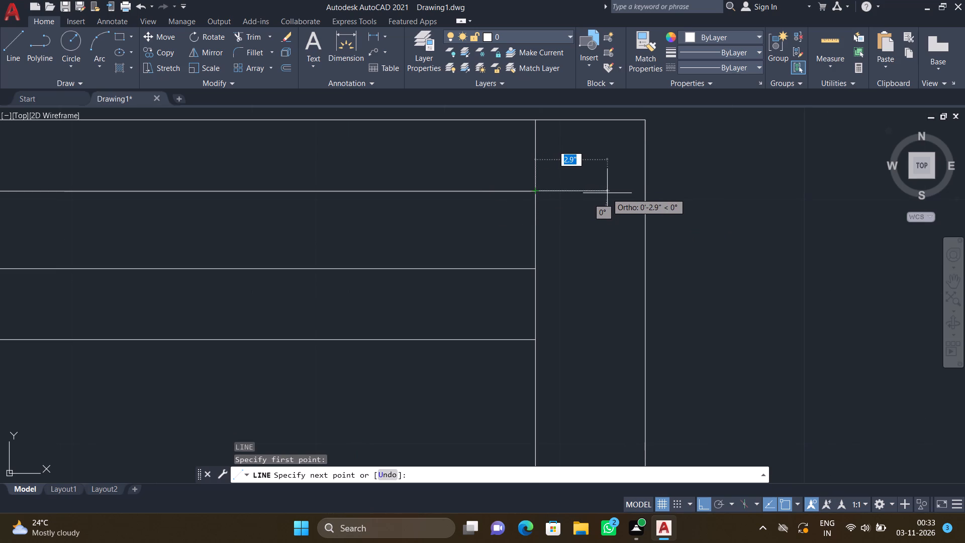
left_click(608, 193)
scroll(610, 290, "down", 2)
scroll(615, 351, "down", 2)
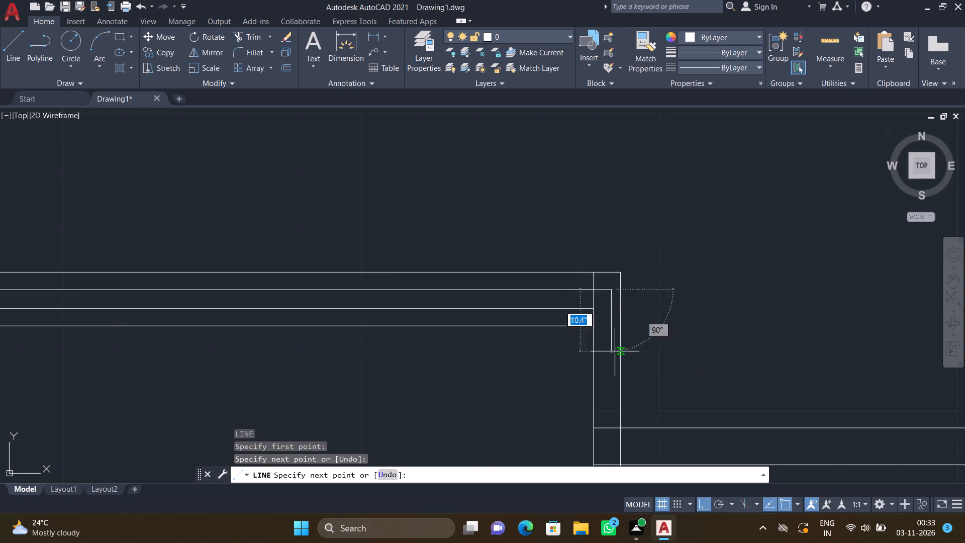
scroll(615, 351, "down", 1)
scroll(620, 384, "up", 3)
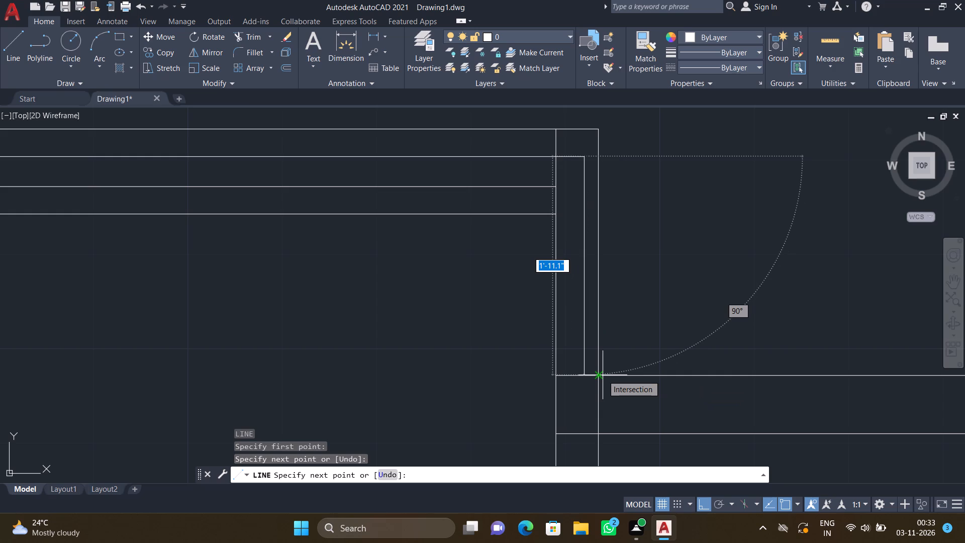
scroll(583, 379, "up", 1)
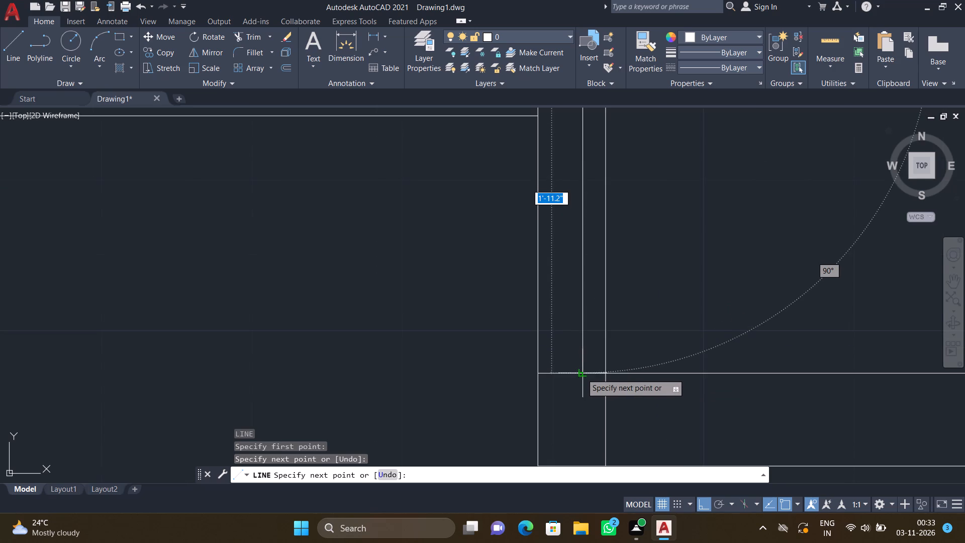
scroll(584, 366, "up", 3)
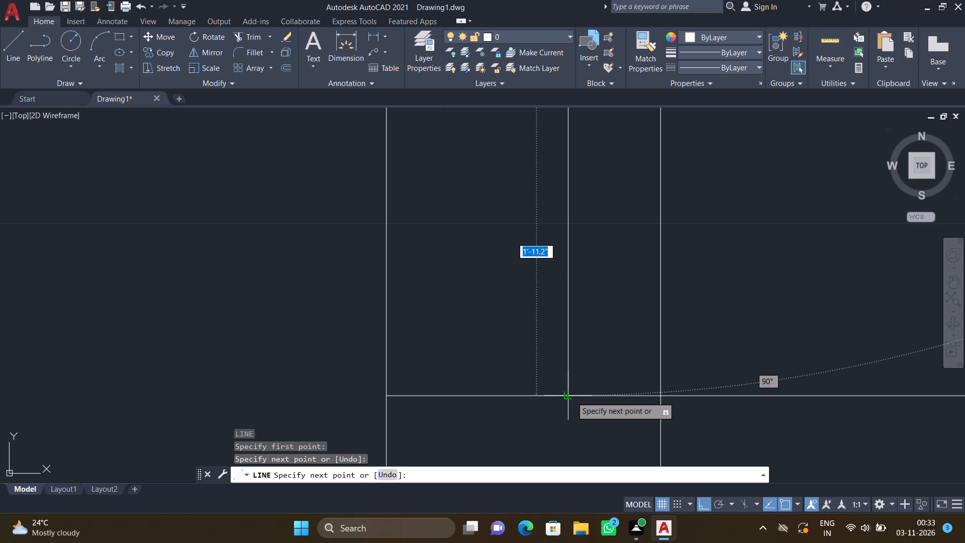
left_click(571, 397)
key("Return")
scroll(562, 395, "down", 5)
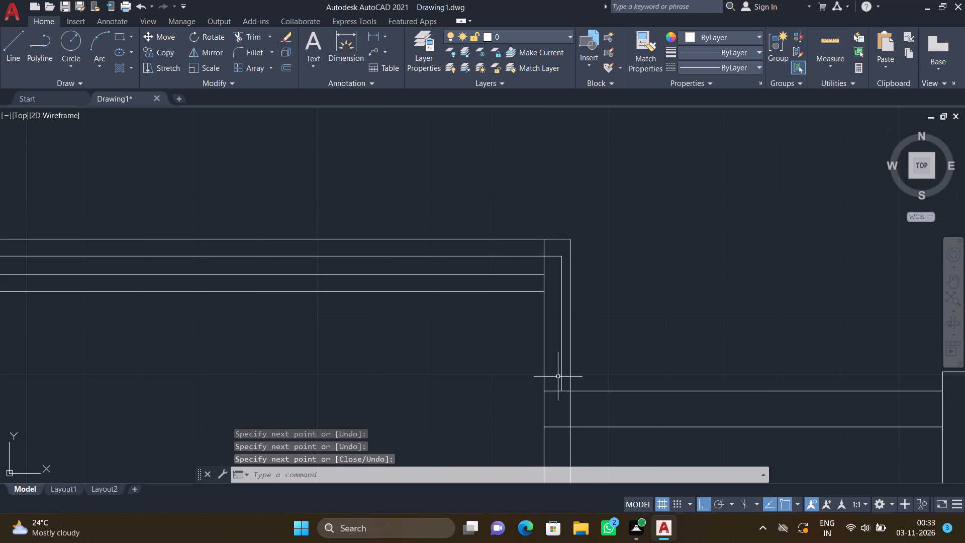
Continue the top wall's middle line around the right corner: about 1.4" right, and down to the adjoining outline's top line.
scroll(553, 282, "up", 3)
key("l")
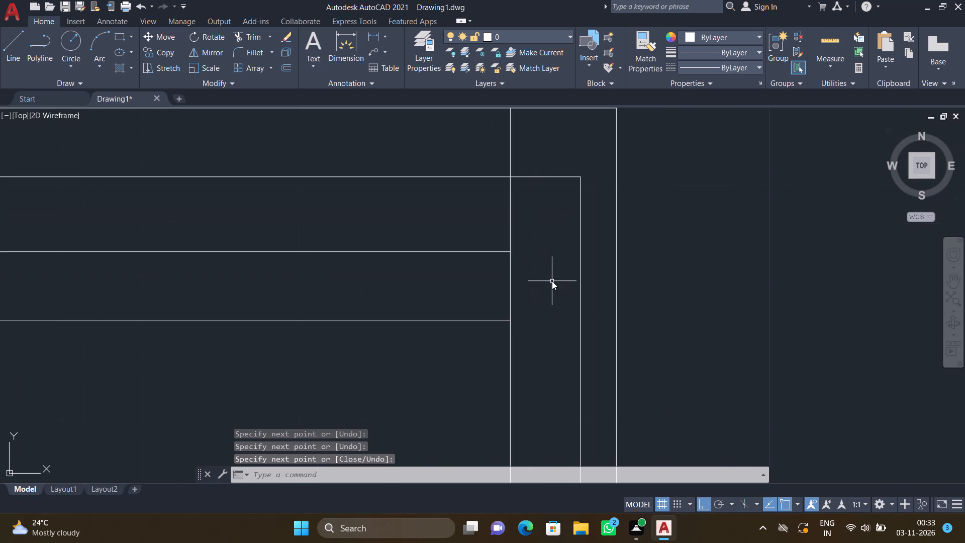
key("Return")
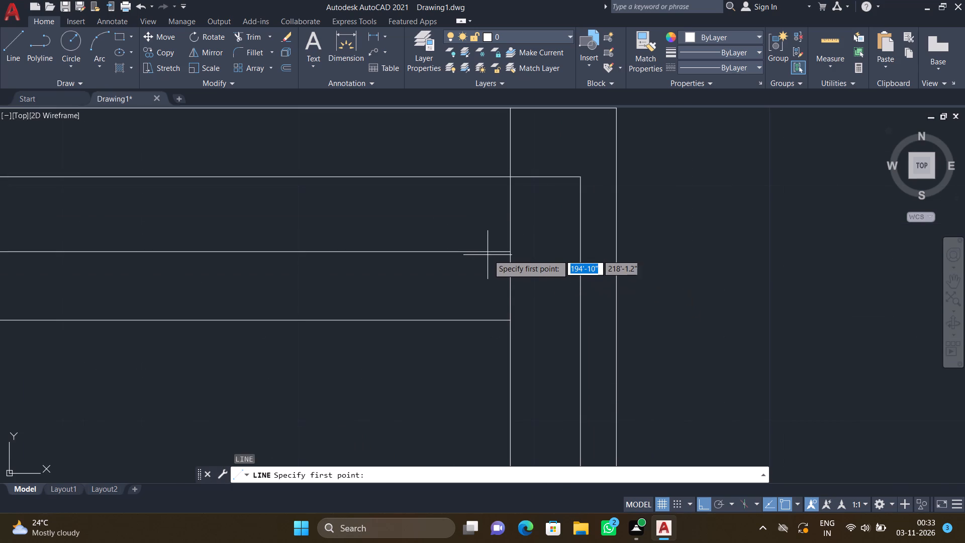
left_click(509, 252)
scroll(552, 254, "up", 2)
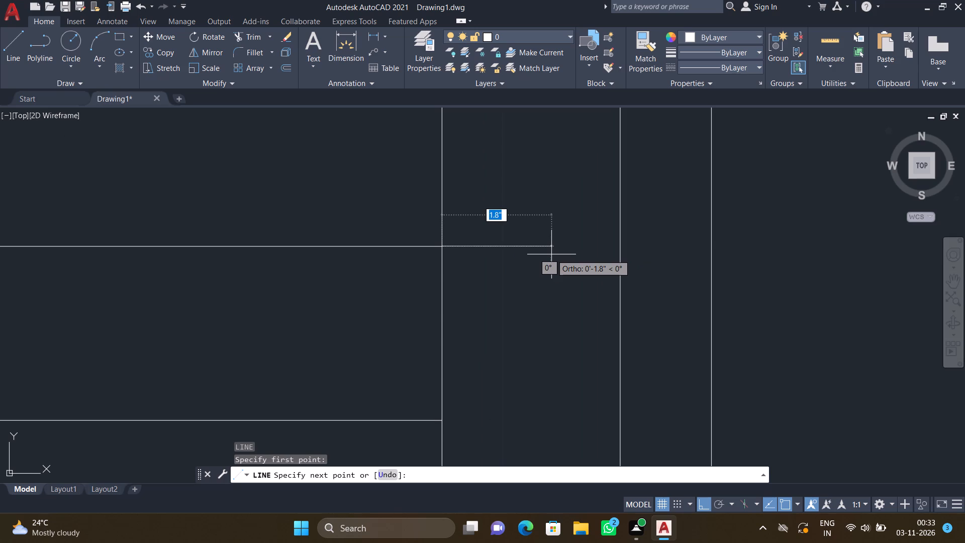
scroll(550, 259, "down", 4)
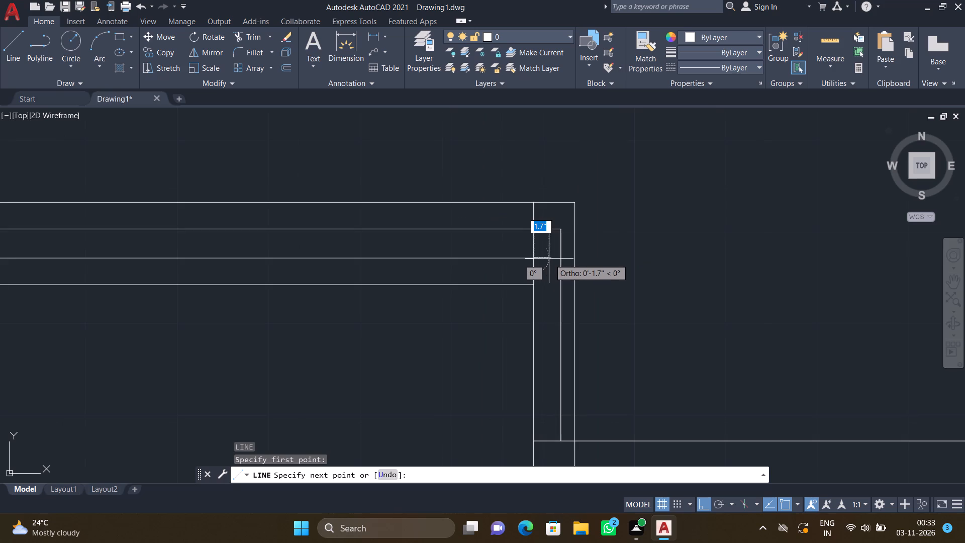
scroll(549, 259, "up", 2)
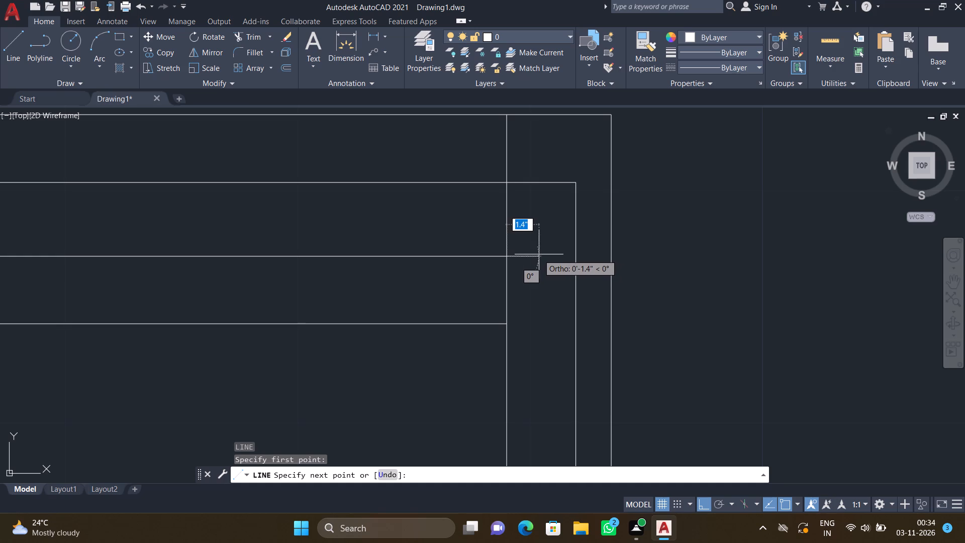
left_click(541, 256)
scroll(541, 327, "down", 3)
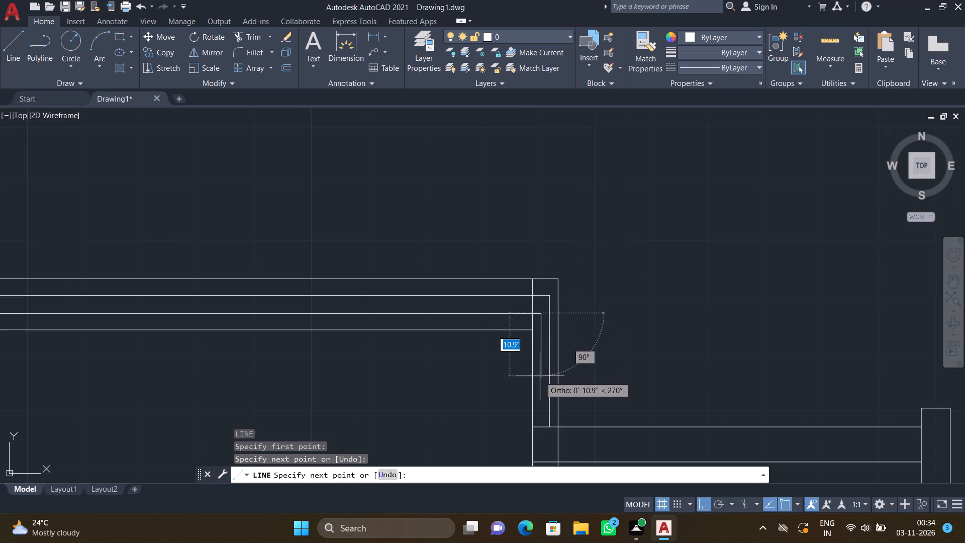
scroll(542, 386, "up", 2)
scroll(540, 399, "down", 2)
scroll(537, 427, "up", 3)
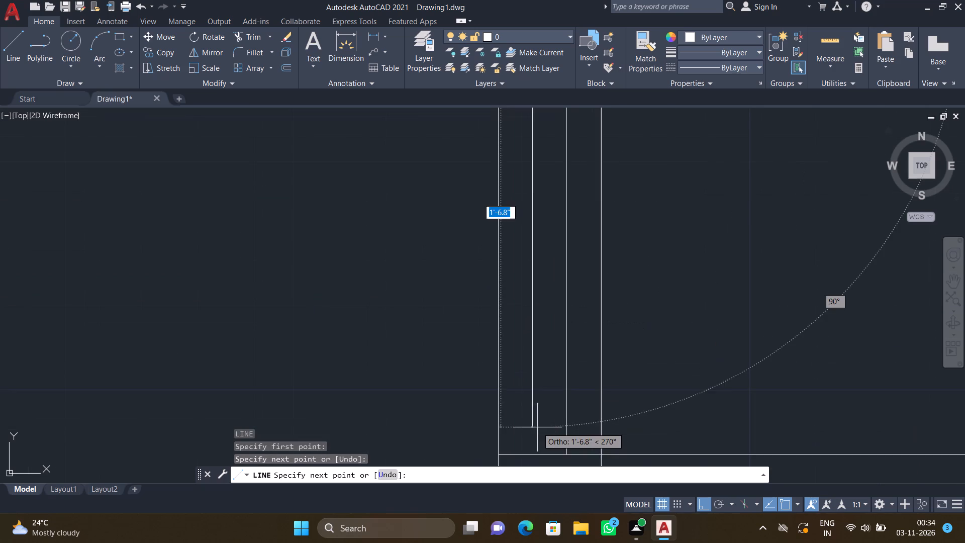
left_click(533, 455)
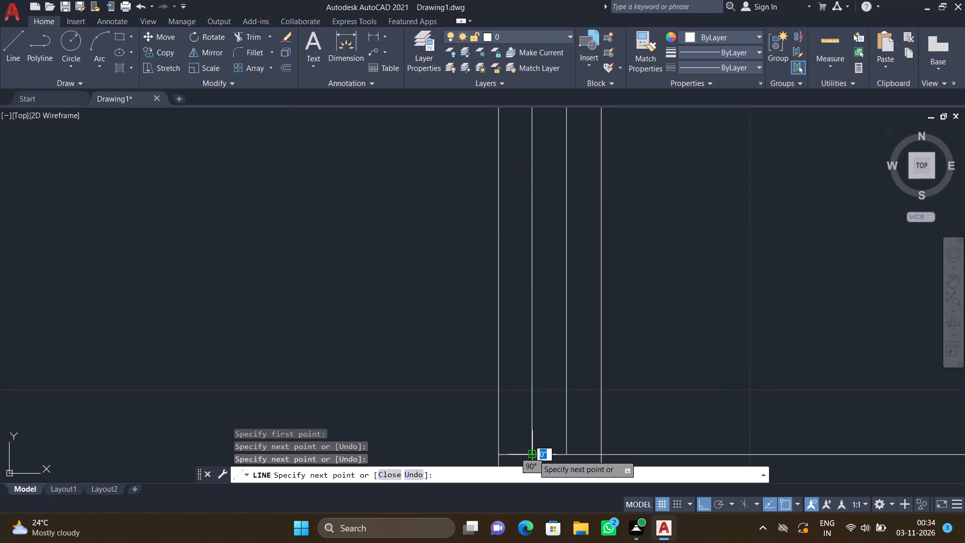
key("Return")
scroll(533, 455, "down", 4)
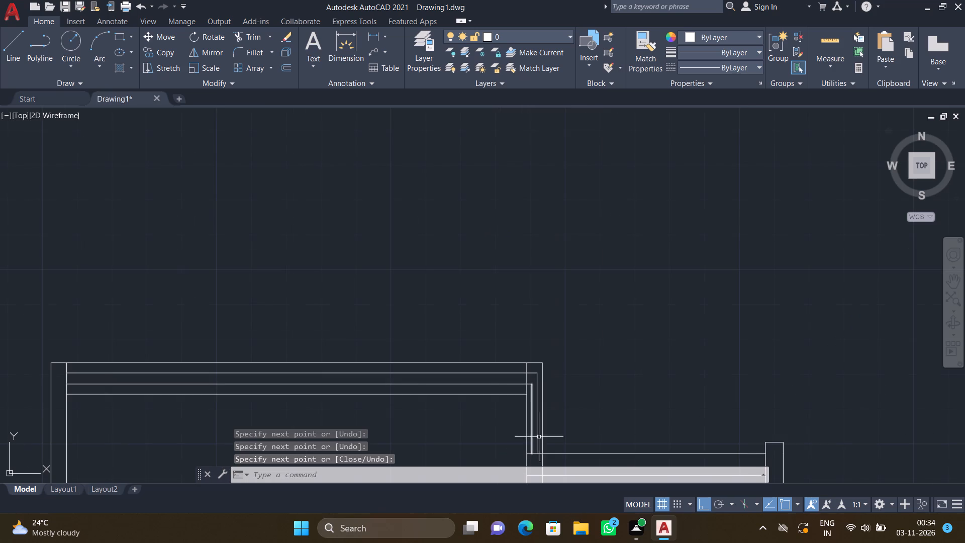
Draw a short vertical line across the horizontal wall below the top projection, near its left end.
middle_click_drag(414, 431, 411, 295)
scroll(411, 281, "down", 3)
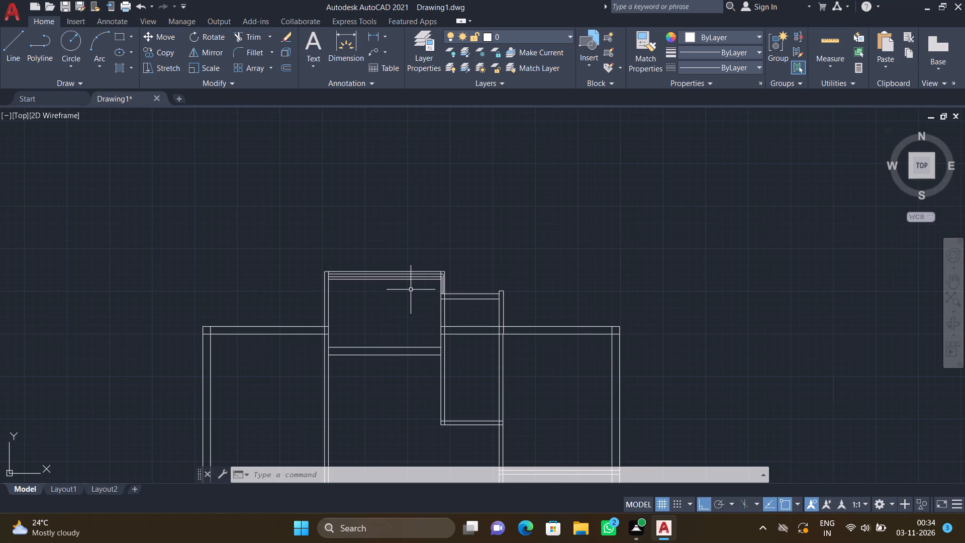
key("l")
key("Return")
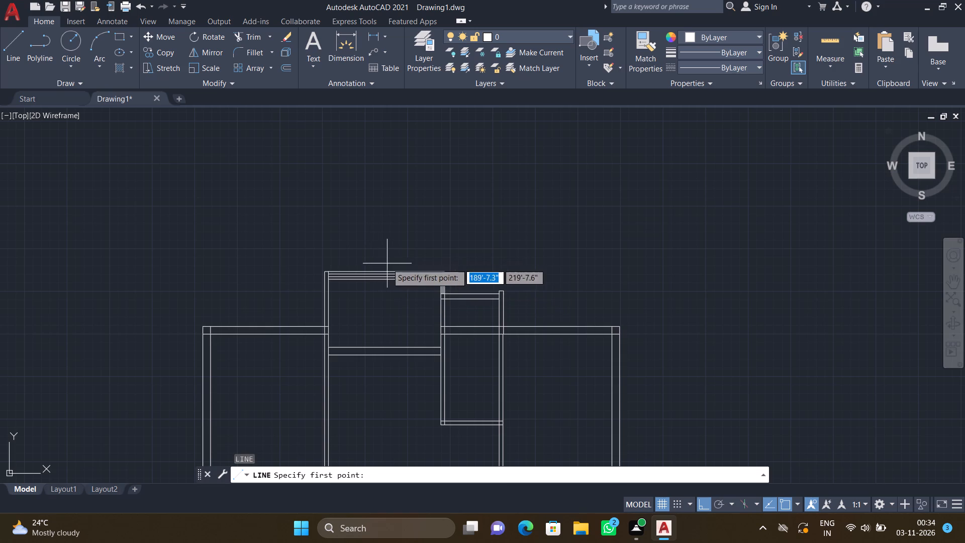
scroll(346, 370, "up", 2)
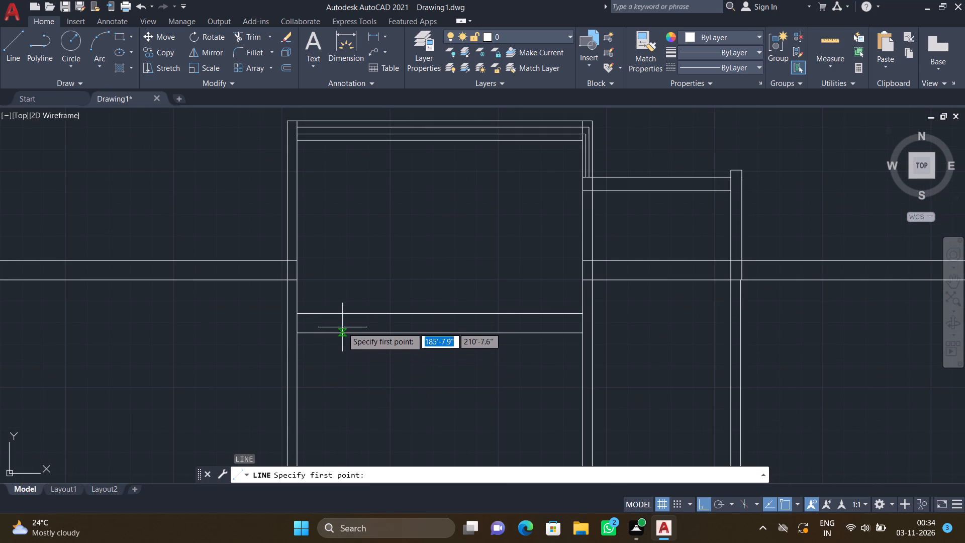
scroll(337, 318, "up", 2)
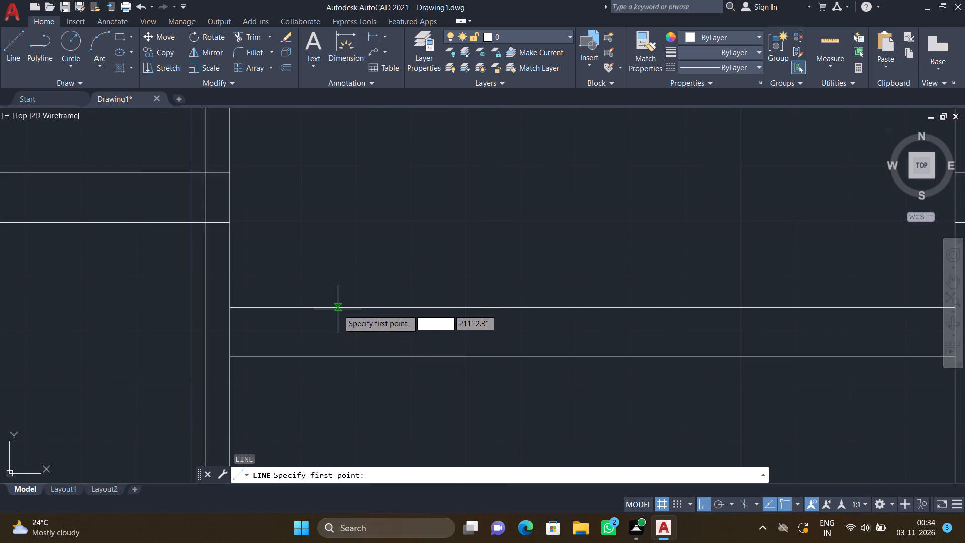
left_click(343, 308)
scroll(341, 347, "up", 1)
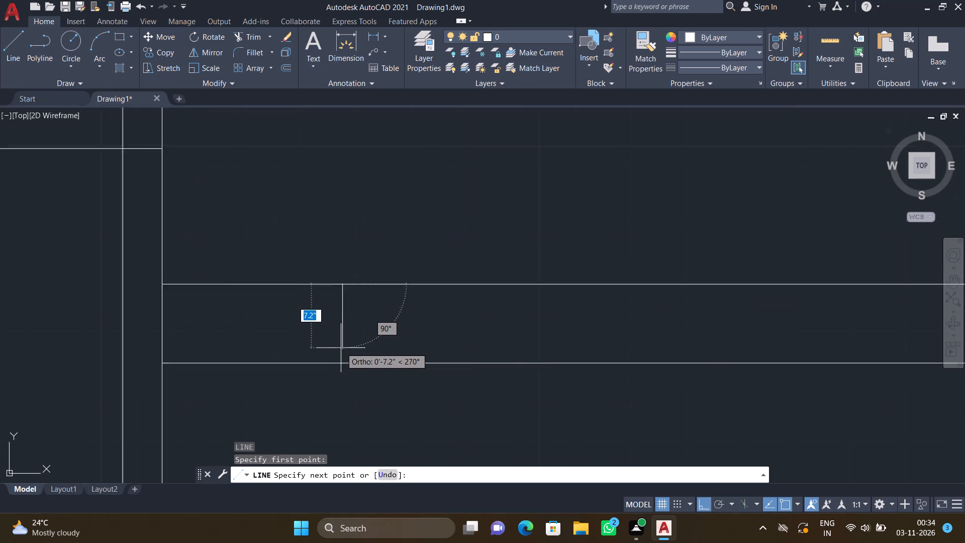
scroll(341, 348, "up", 1)
left_click(342, 371)
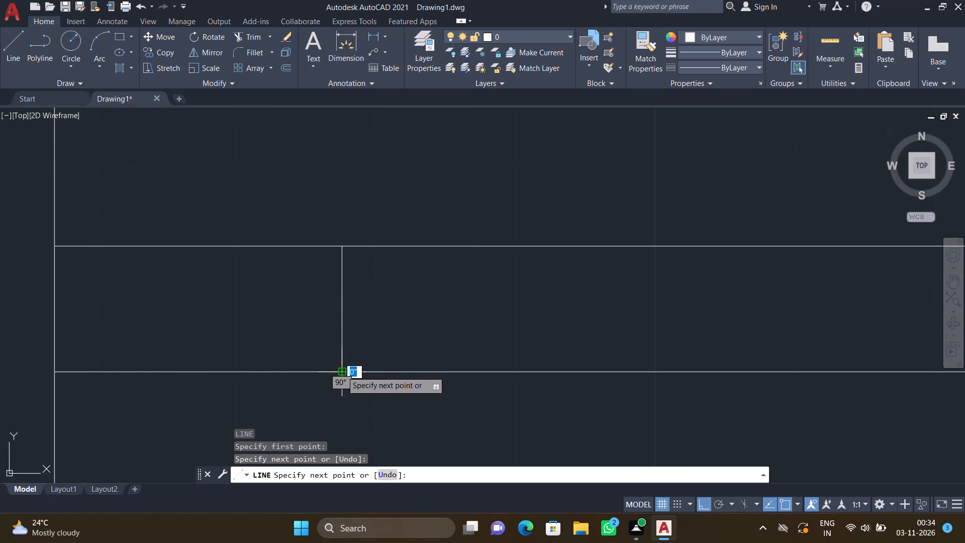
key("Return")
Draw a matching short vertical line across the same horizontal wall, near its right end.
key("l")
key("Return")
scroll(369, 364, "down", 2)
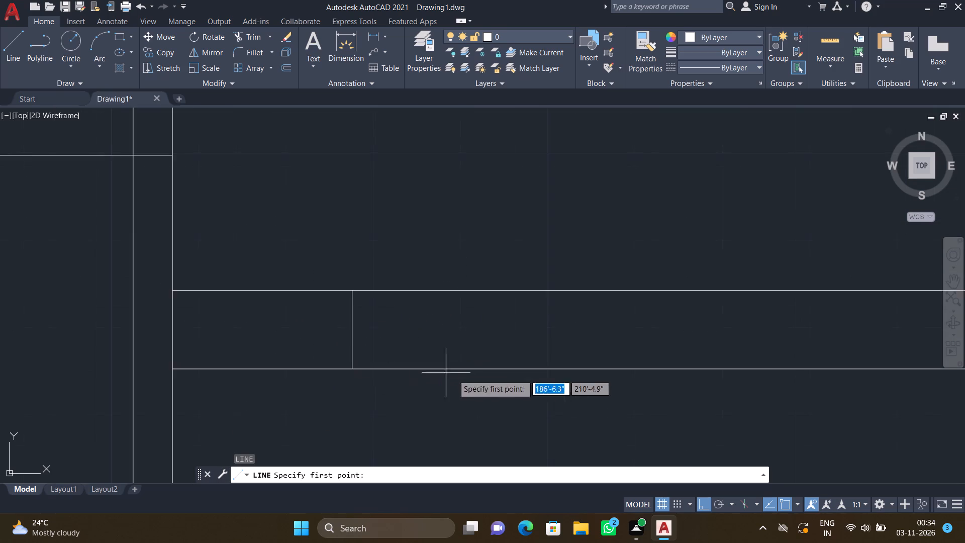
scroll(579, 359, "down", 2)
scroll(713, 358, "up", 3)
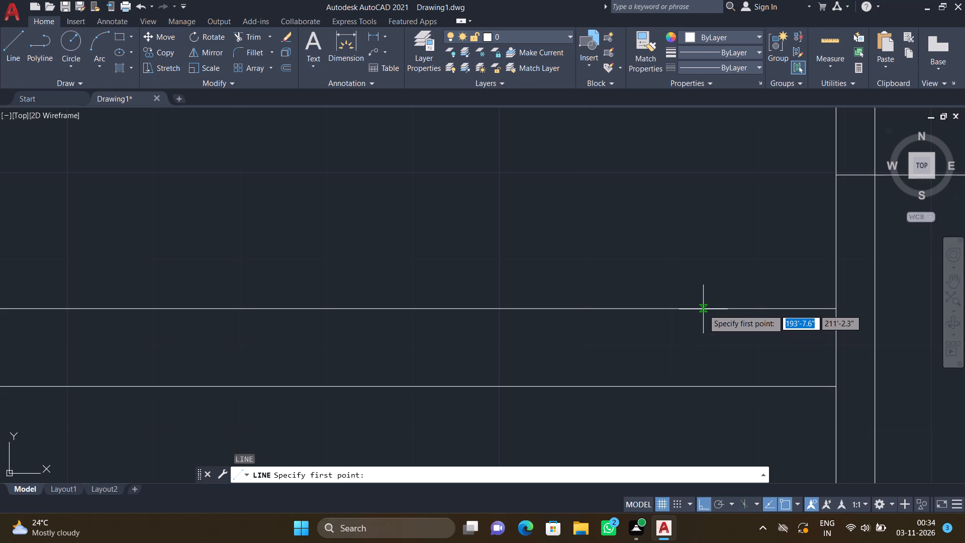
left_click_drag(703, 309, 705, 322)
left_click(704, 385)
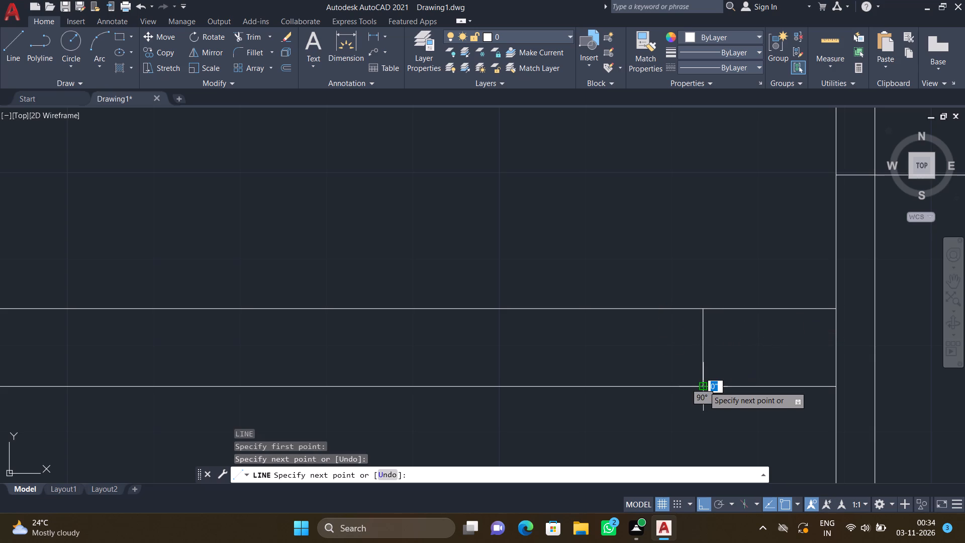
key("Return")
scroll(650, 318, "down", 3)
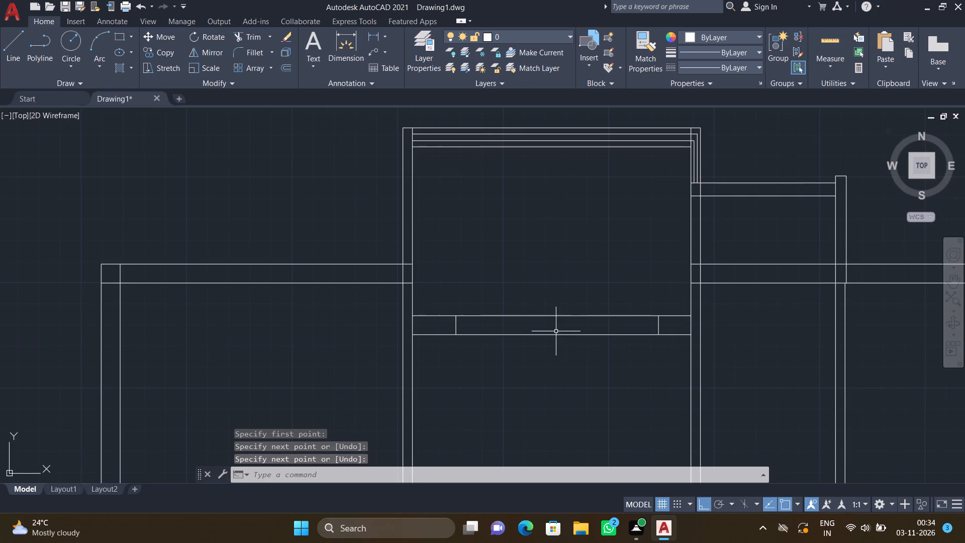
Erase the right short vertical line across the wall below the top projection and redraw it further left.
scroll(656, 319, "up", 2)
left_click(656, 324)
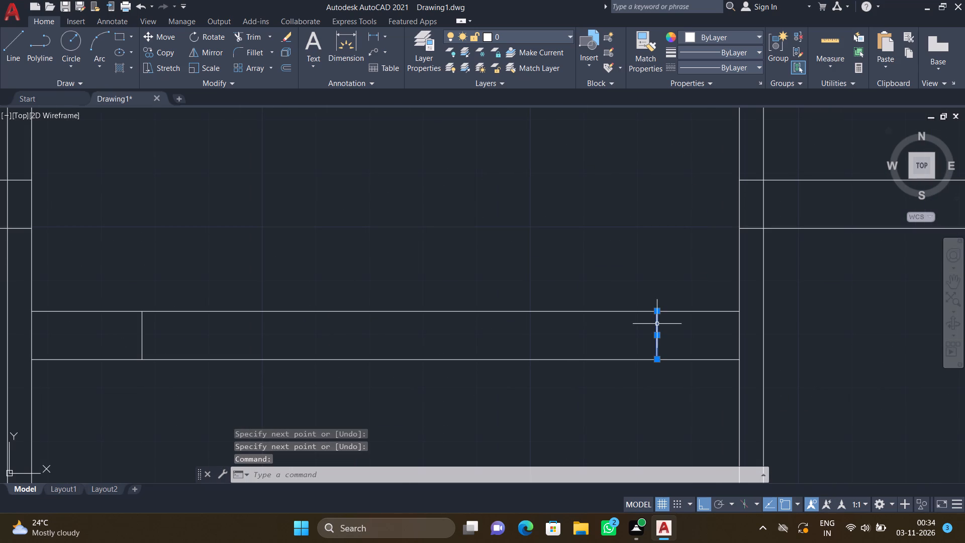
key("Delete")
key("l")
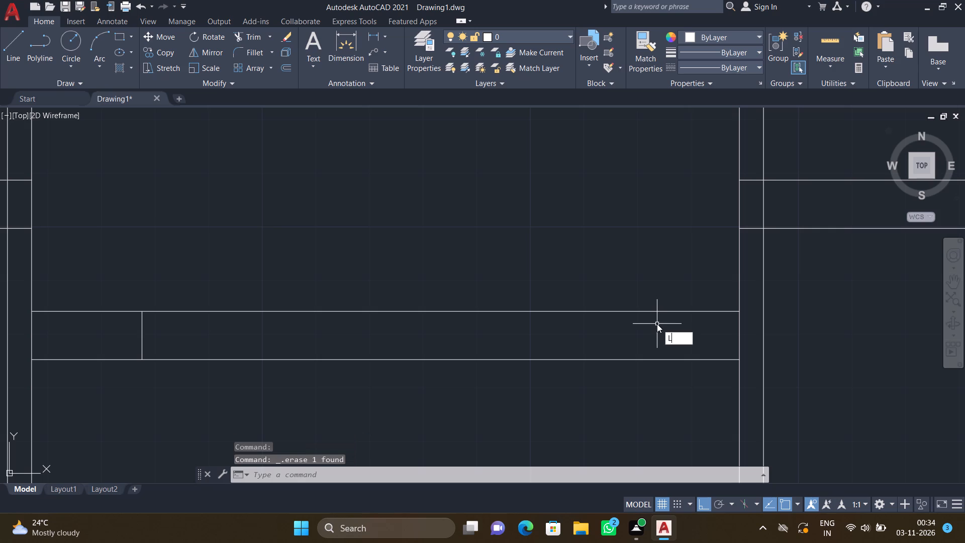
key("Return")
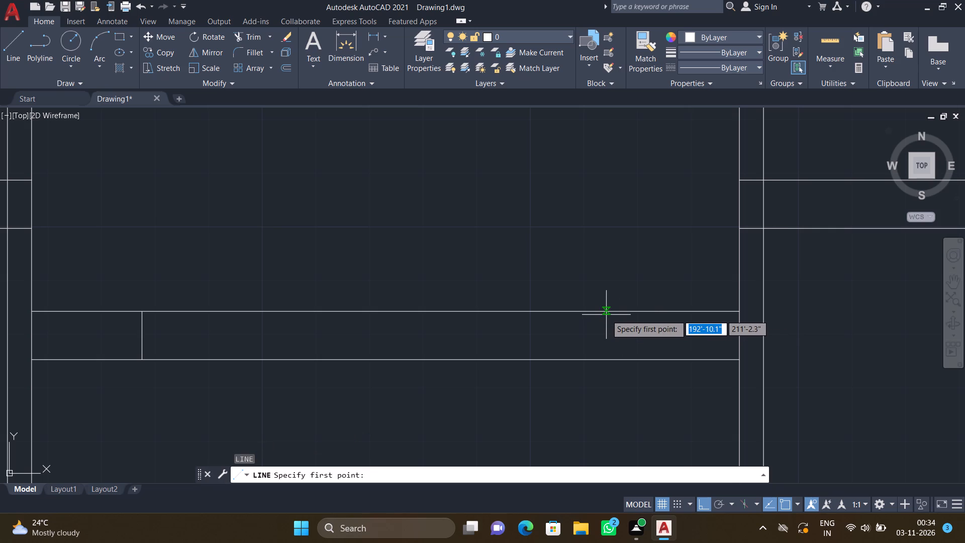
left_click(606, 312)
left_click(607, 361)
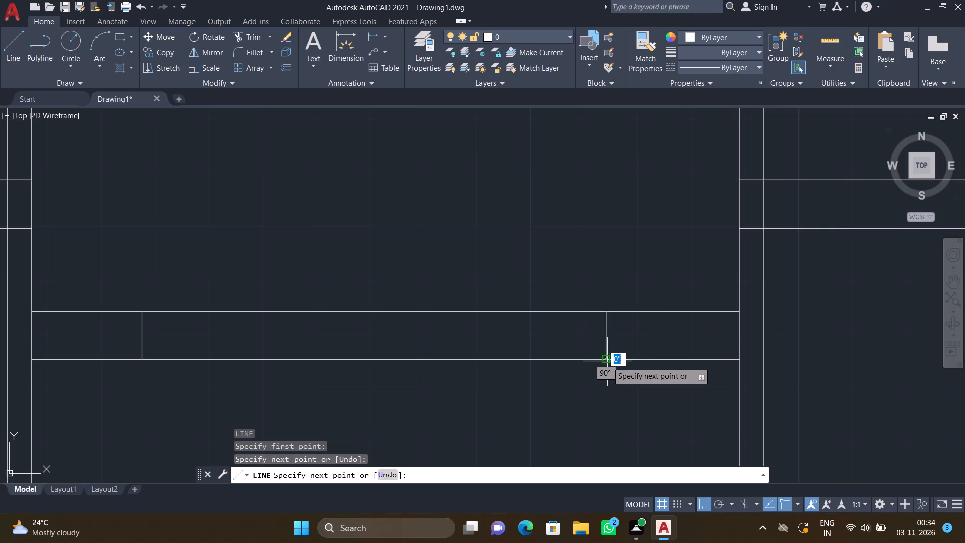
key("Return")
Draw the upper horizontal window line between the two short vertical lines, about 7'-2.6" long, slightly above the wall's mid-height.
key("l")
key("Return")
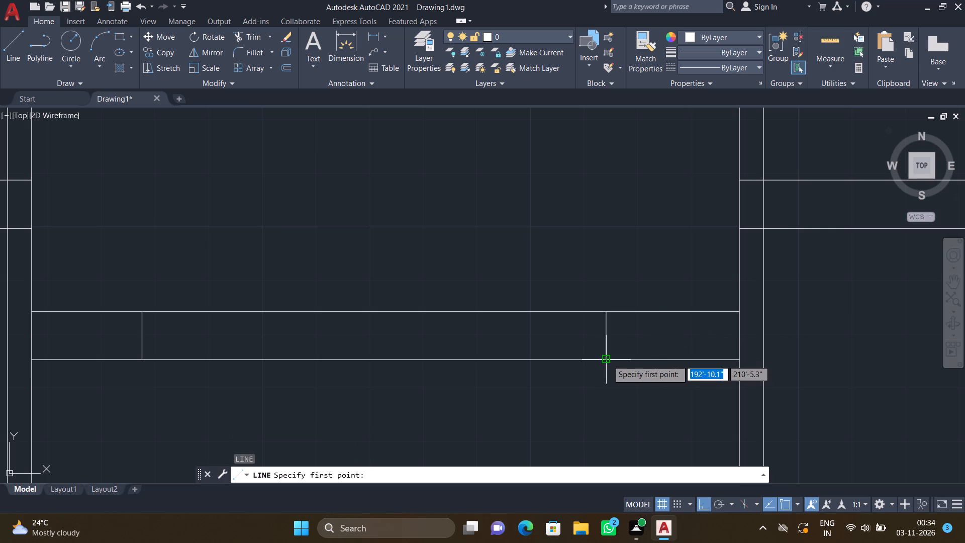
scroll(142, 342, "up", 3)
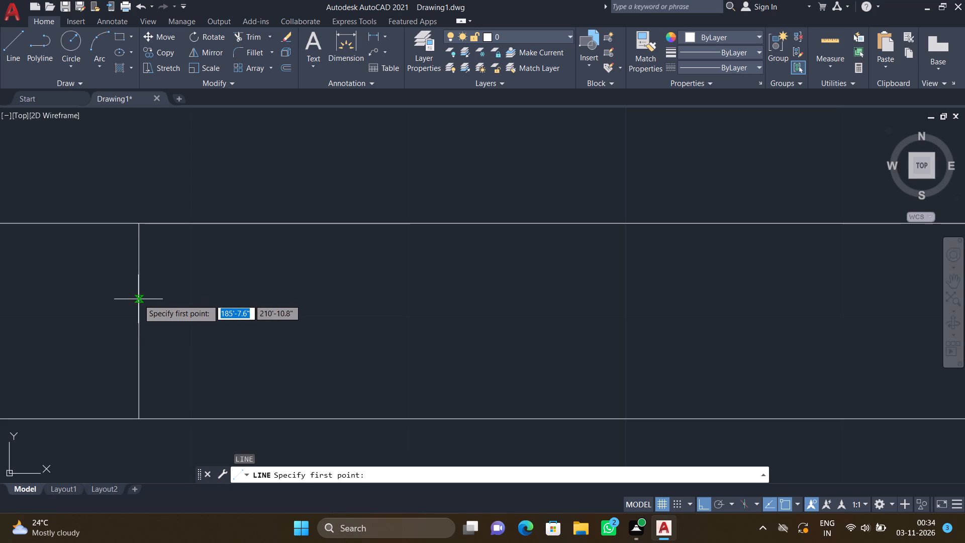
left_click(138, 299)
scroll(319, 305, "down", 3)
scroll(445, 312, "down", 2)
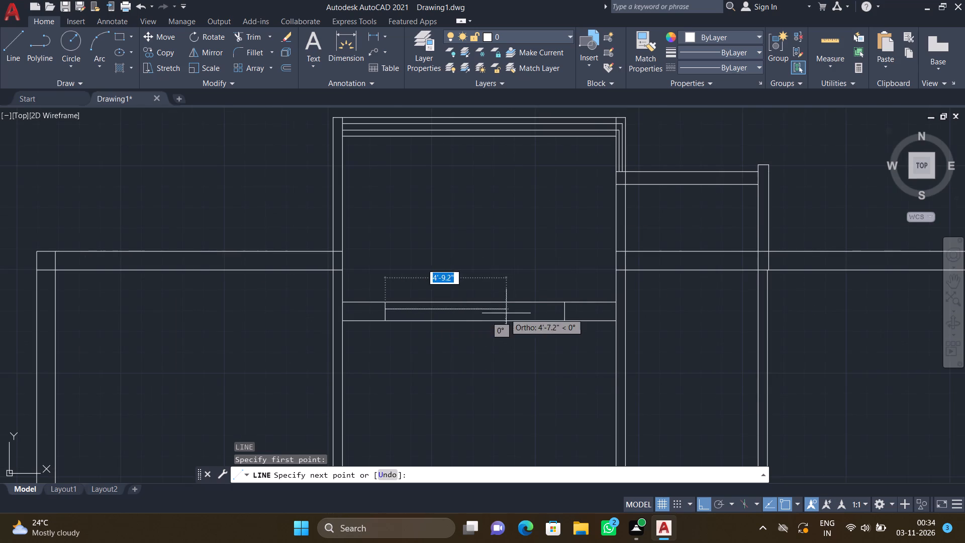
scroll(547, 316, "up", 4)
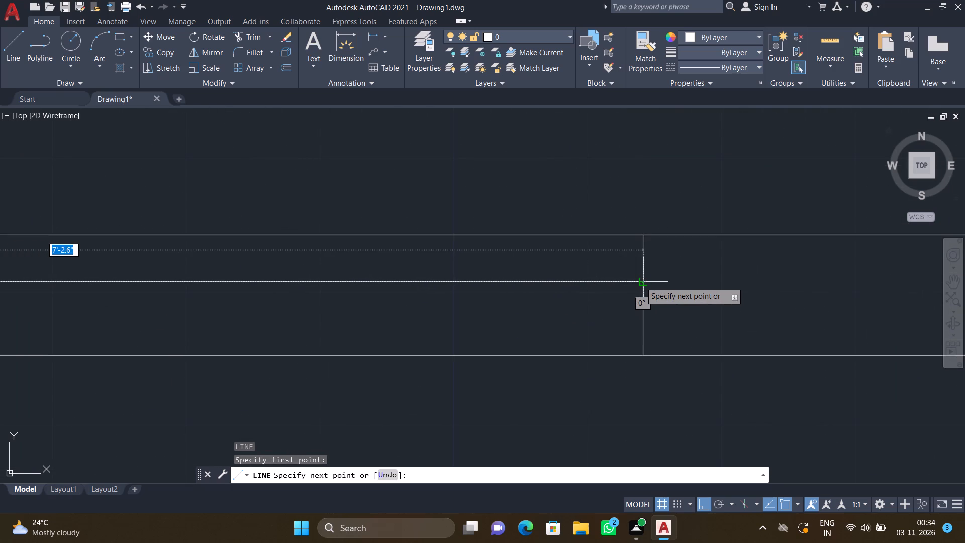
left_click(641, 282)
key("Return")
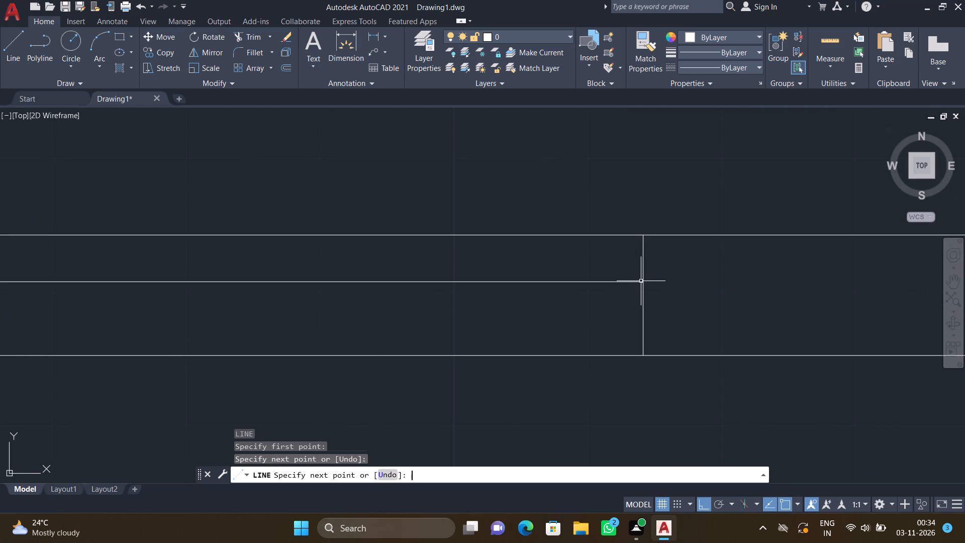
Draw a second horizontal window line between the same two short vertical lines, slightly below the first one.
key("l")
key("Return")
scroll(334, 308, "down", 3)
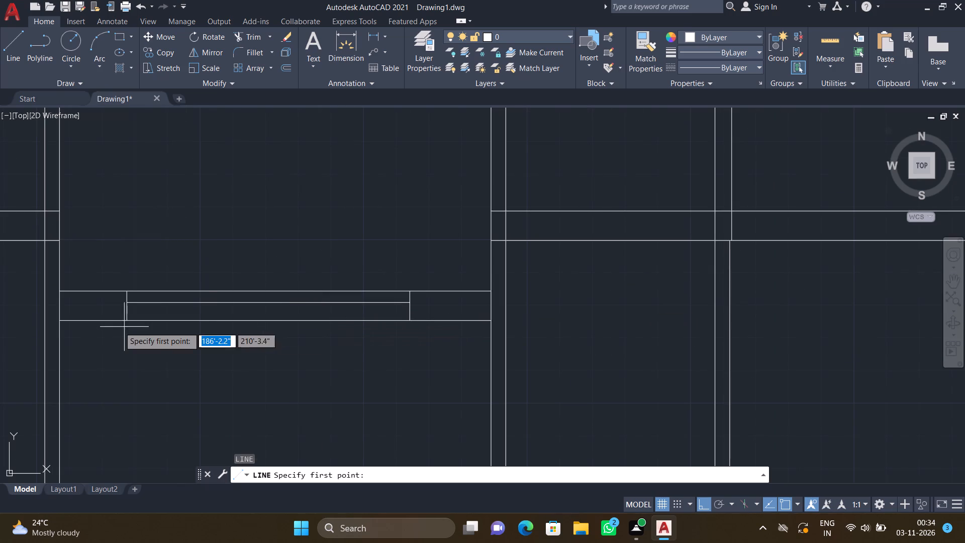
scroll(127, 311, "up", 3)
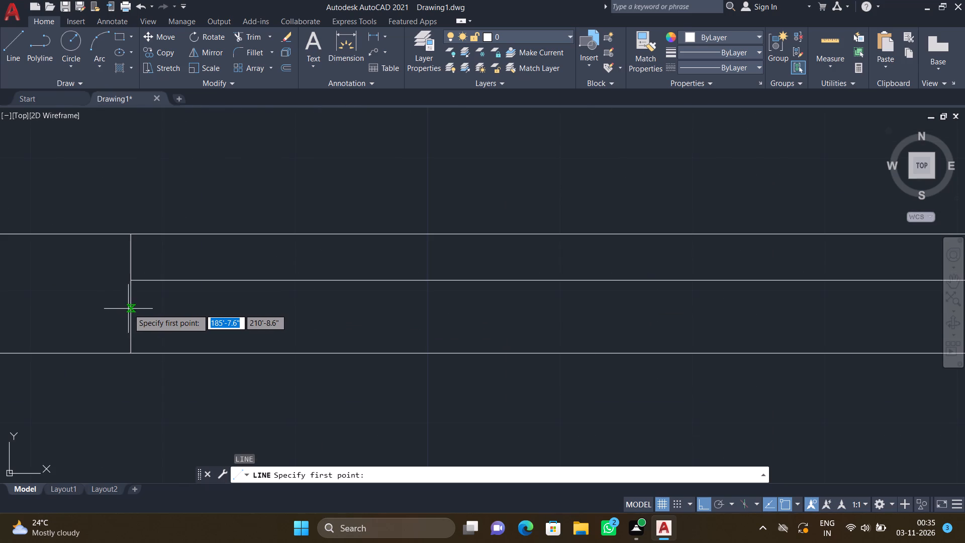
left_click(130, 312)
scroll(433, 297, "down", 3)
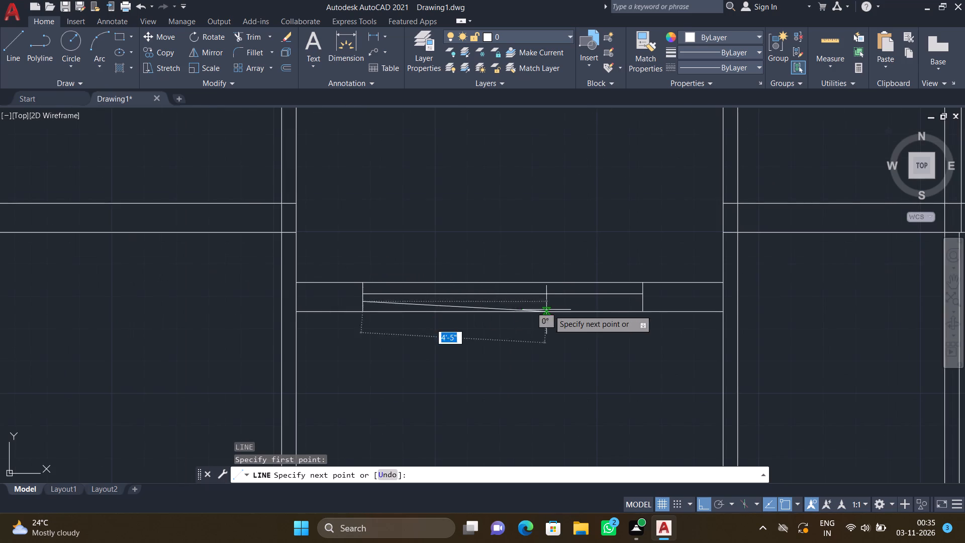
scroll(593, 308, "up", 2)
left_click(710, 293)
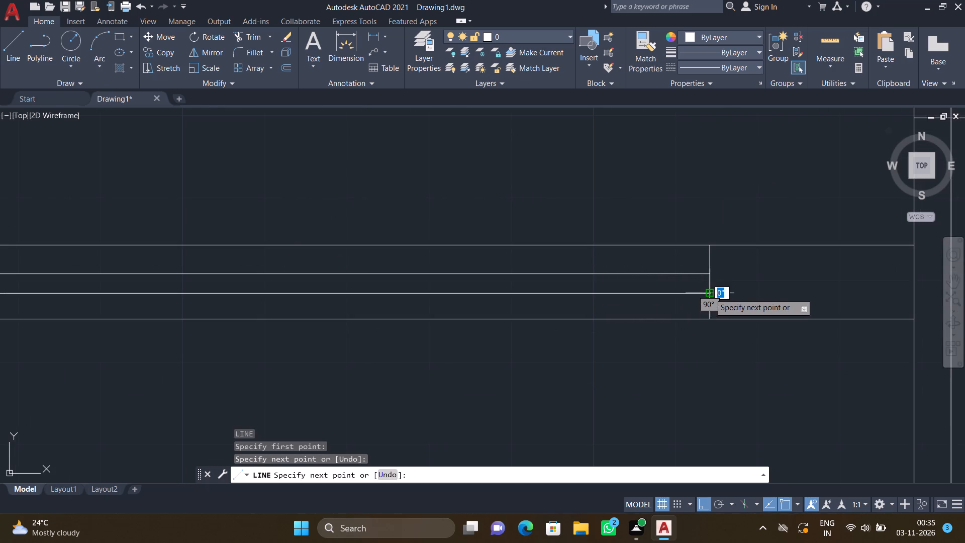
key("Return")
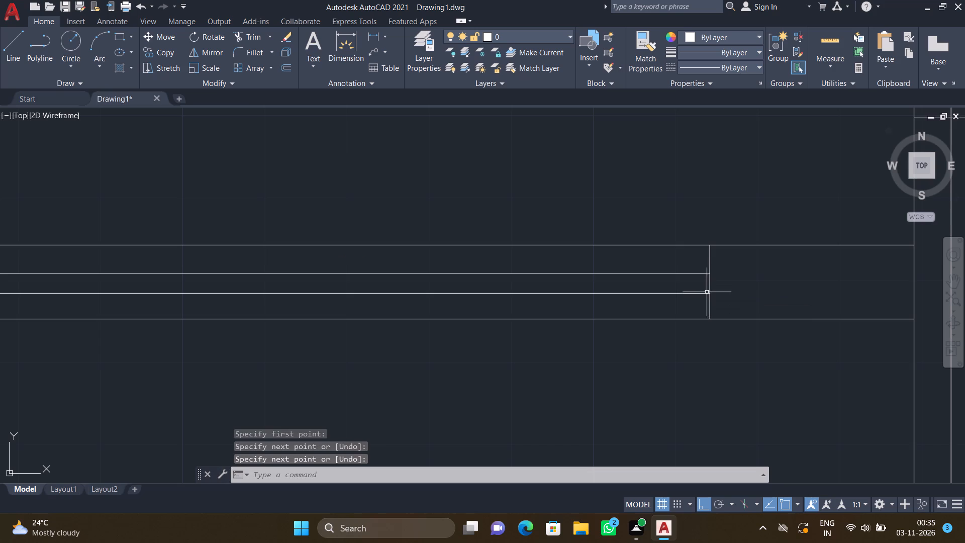
Draw a horizontal line across the lower-left room from the outer wall's inner line to the partition, about 3'-7.8" above the bottom wall's inner line.
scroll(640, 294, "down", 3)
scroll(552, 323, "down", 3)
scroll(550, 393, "down", 3)
scroll(548, 449, "up", 3)
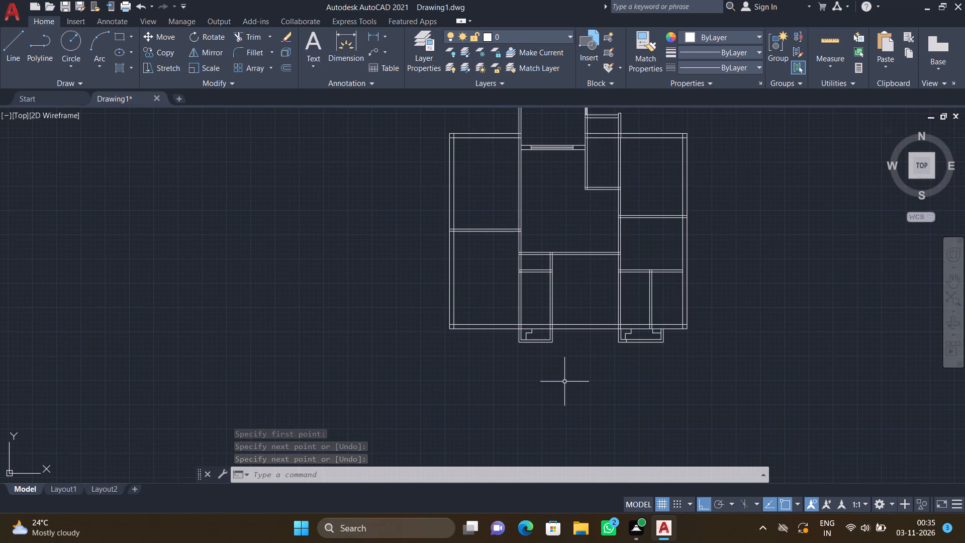
key("l")
key("Return")
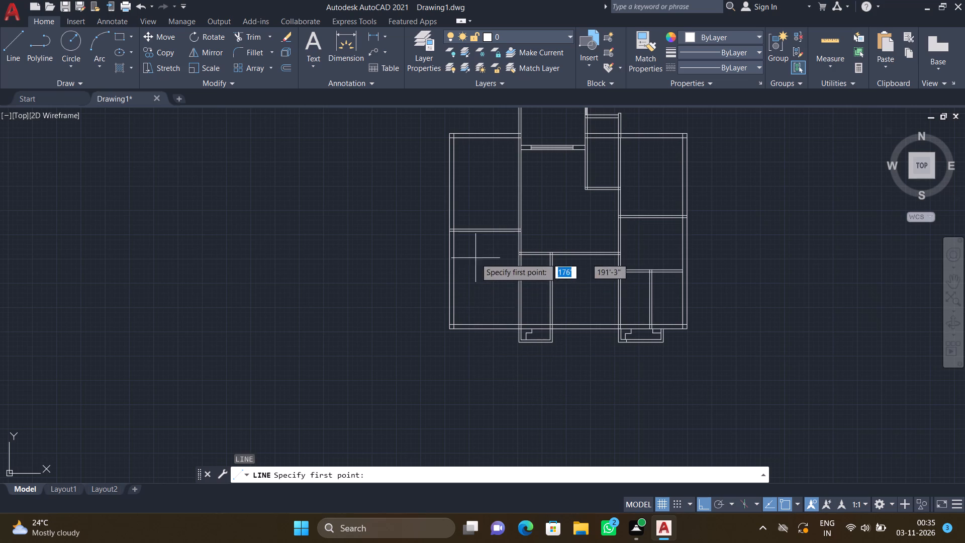
scroll(462, 311, "up", 3)
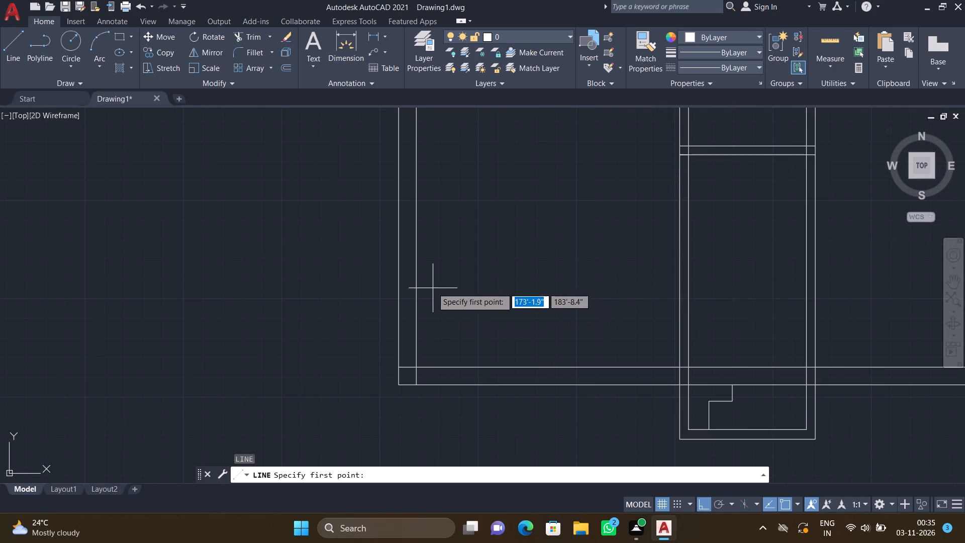
left_click_drag(415, 281, 439, 281)
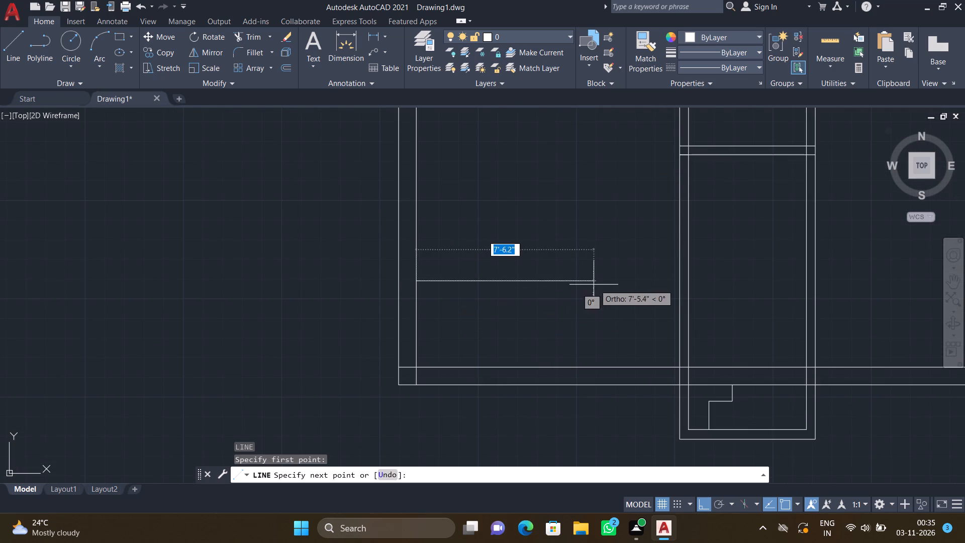
left_click(679, 284)
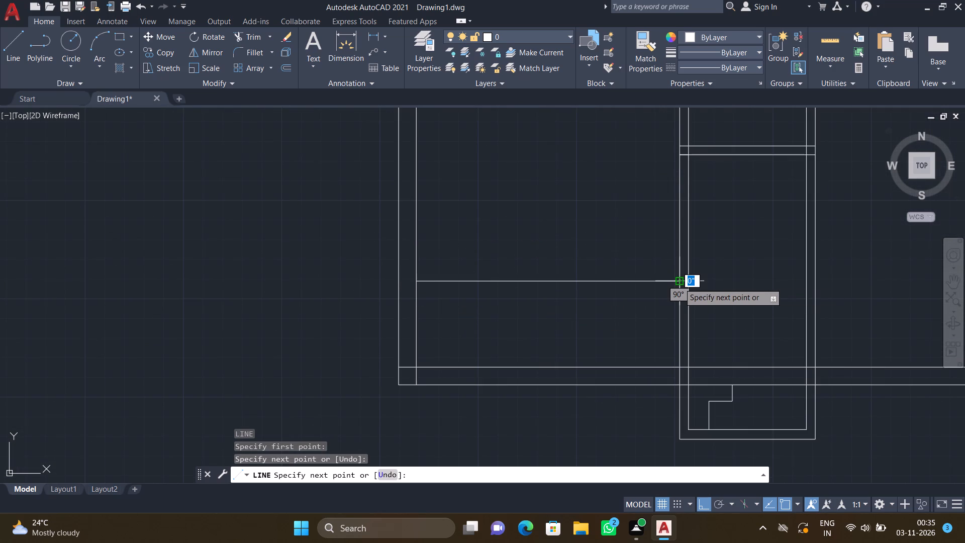
key("Return")
Draw a vertical line about 3'-7.8" long from near the middle of that horizontal line down to the bottom wall's inner line.
key("l")
key("Return")
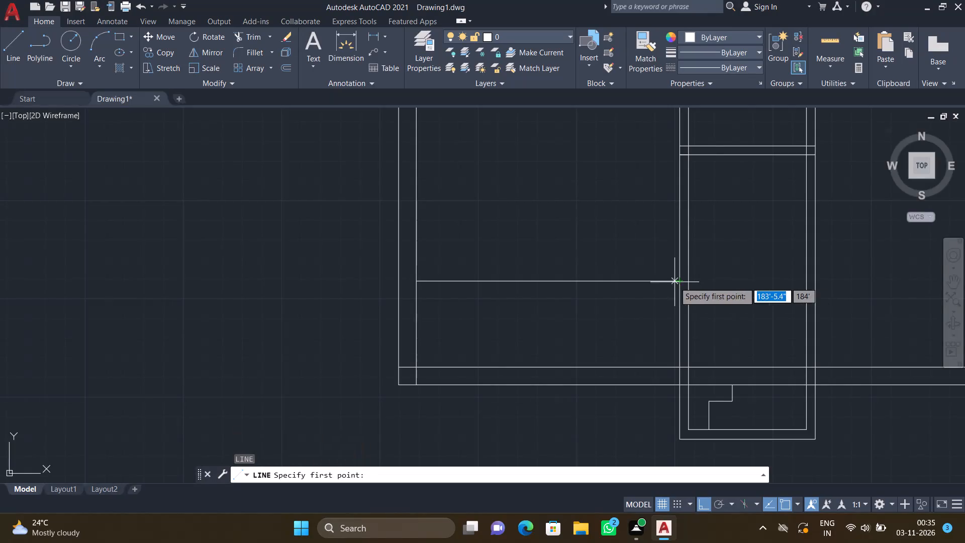
scroll(545, 290, "up", 1)
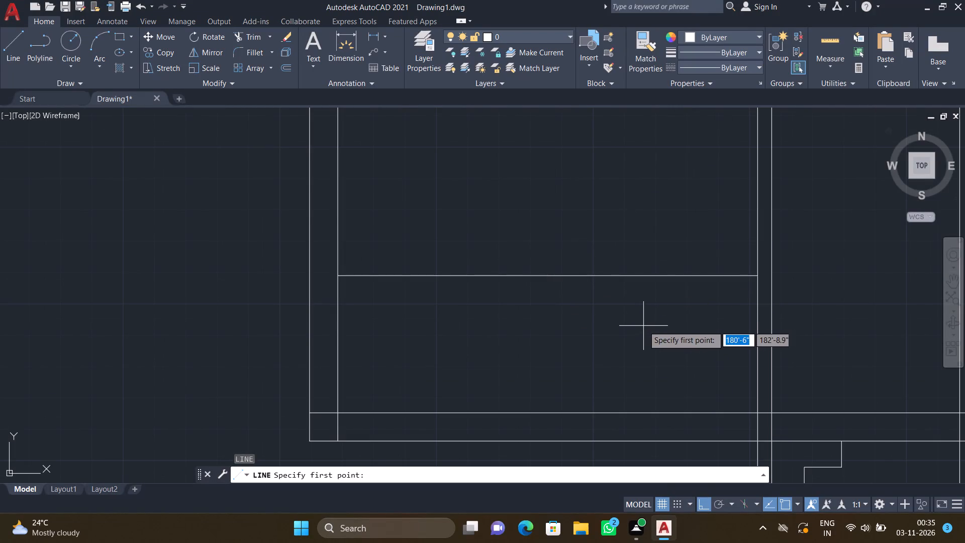
left_click(562, 277)
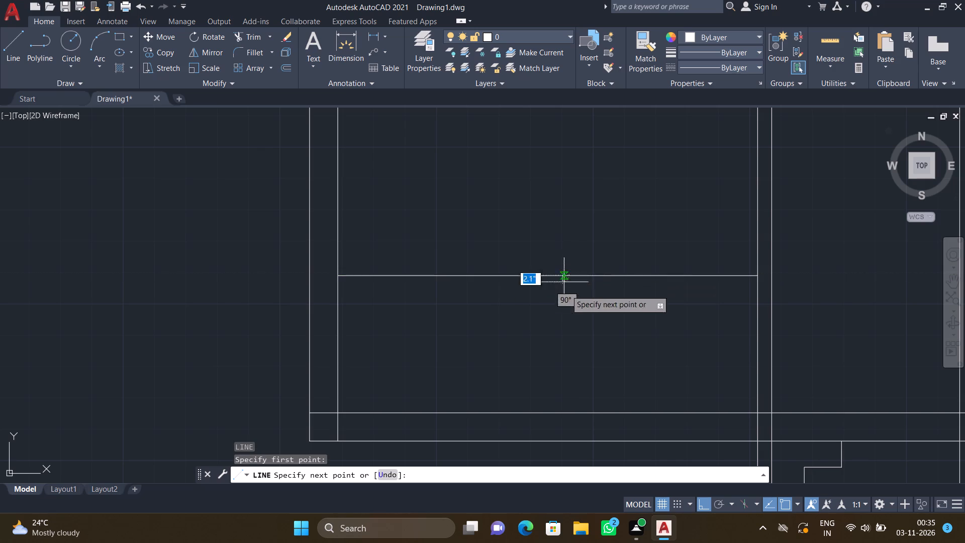
left_click(559, 413)
key("Return")
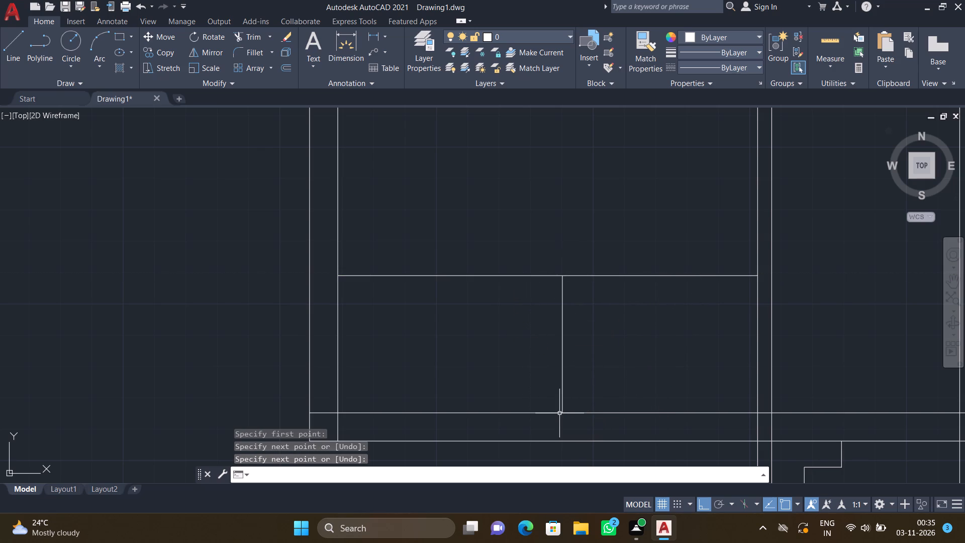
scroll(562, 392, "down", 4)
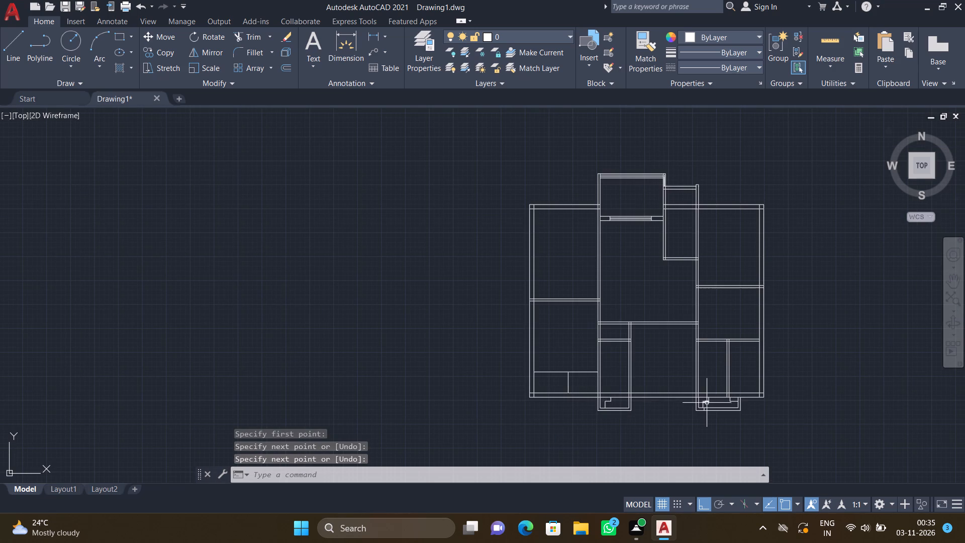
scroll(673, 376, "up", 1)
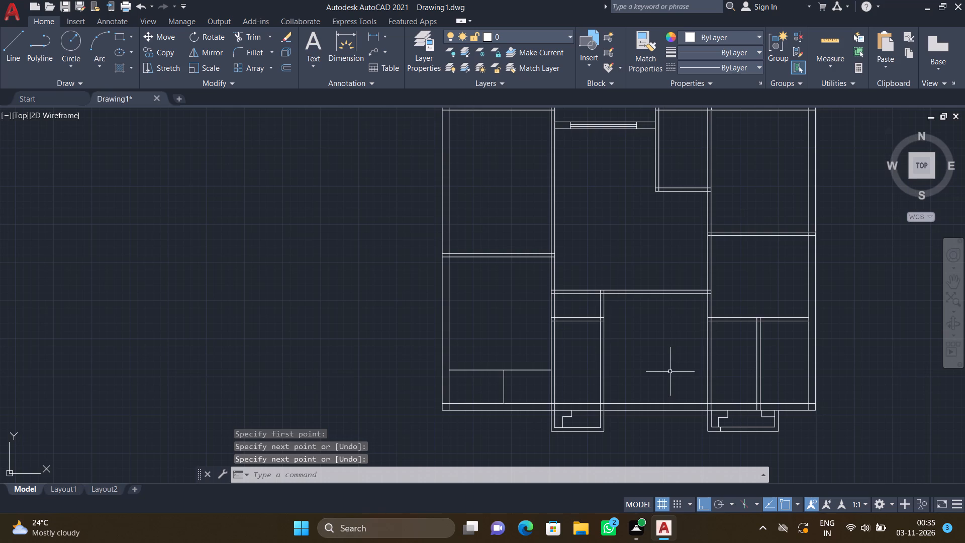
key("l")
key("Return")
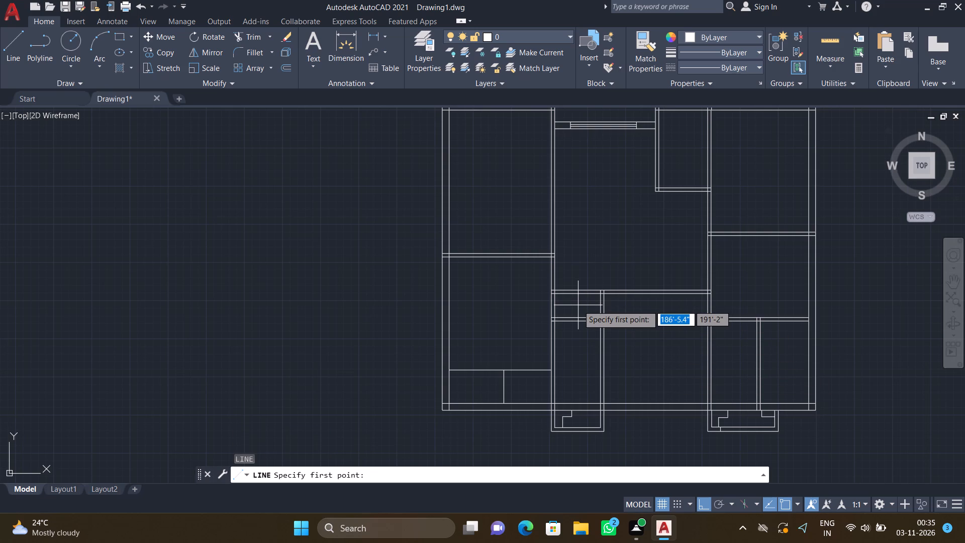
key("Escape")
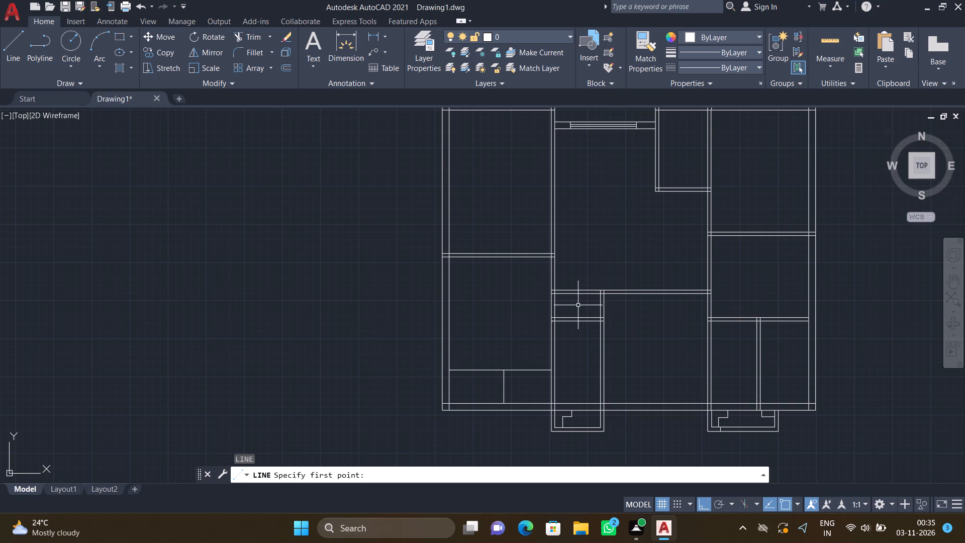
Trim the lower line of the partition above the small central-left compartment, including its short stub inside the adjoining left partition.
type("TR")
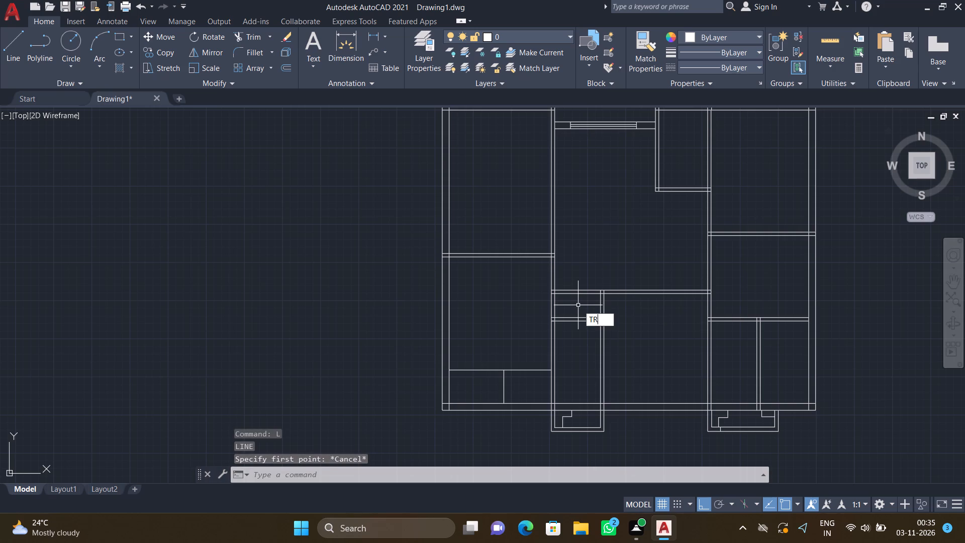
key("Return")
scroll(573, 295, "up", 1)
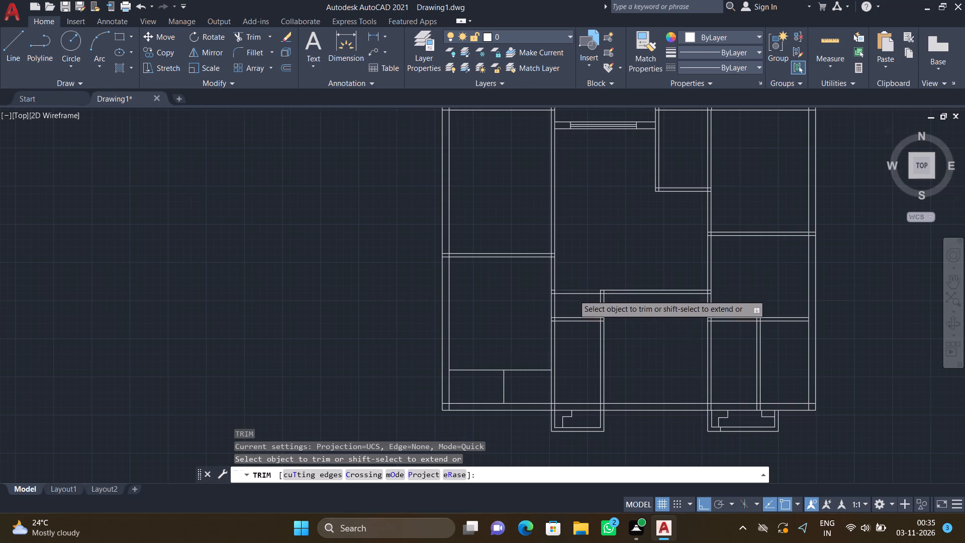
scroll(573, 295, "up", 1)
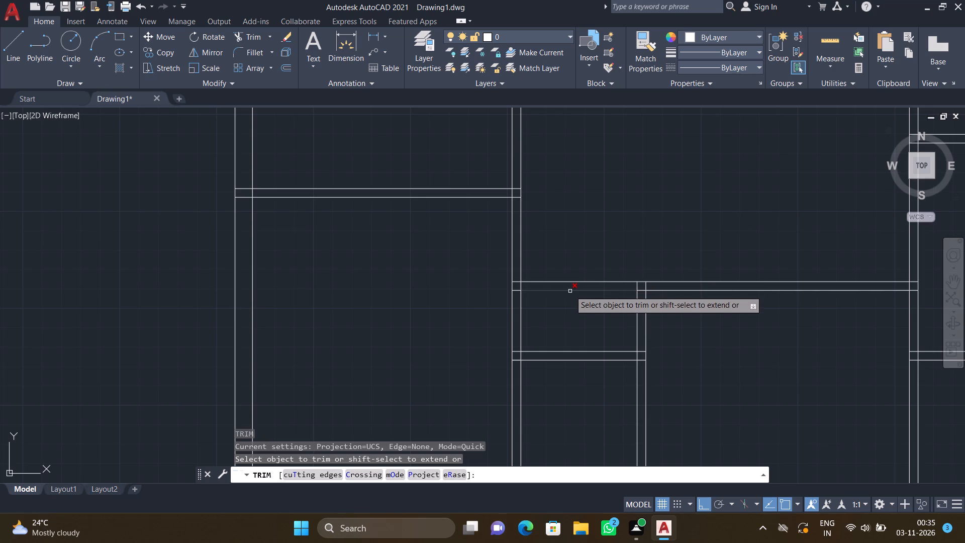
left_click(570, 291)
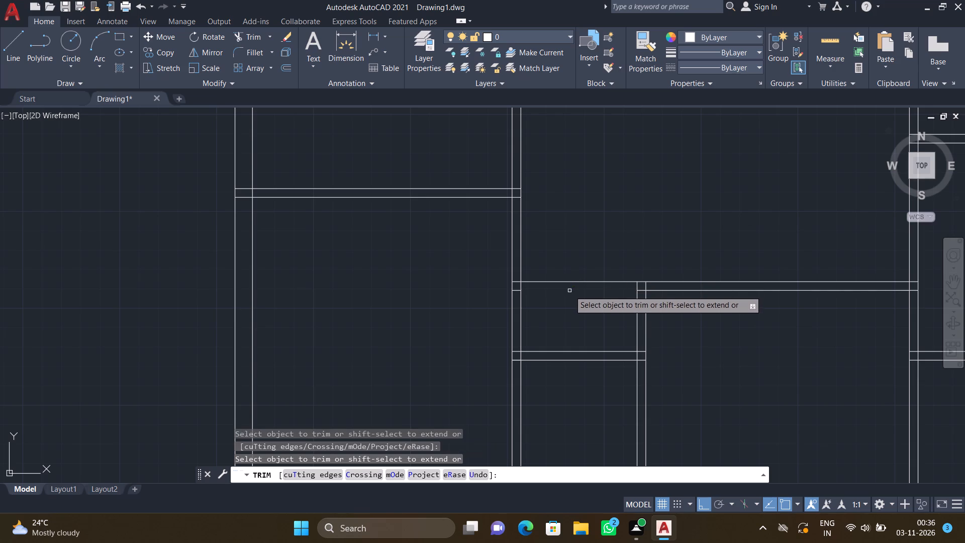
scroll(515, 292, "up", 2)
left_click(514, 288)
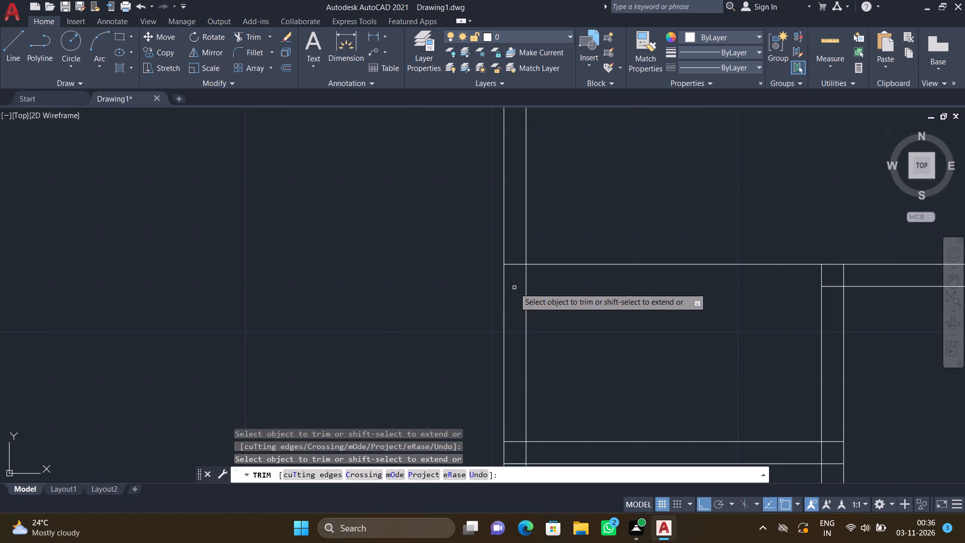
scroll(682, 313, "down", 3)
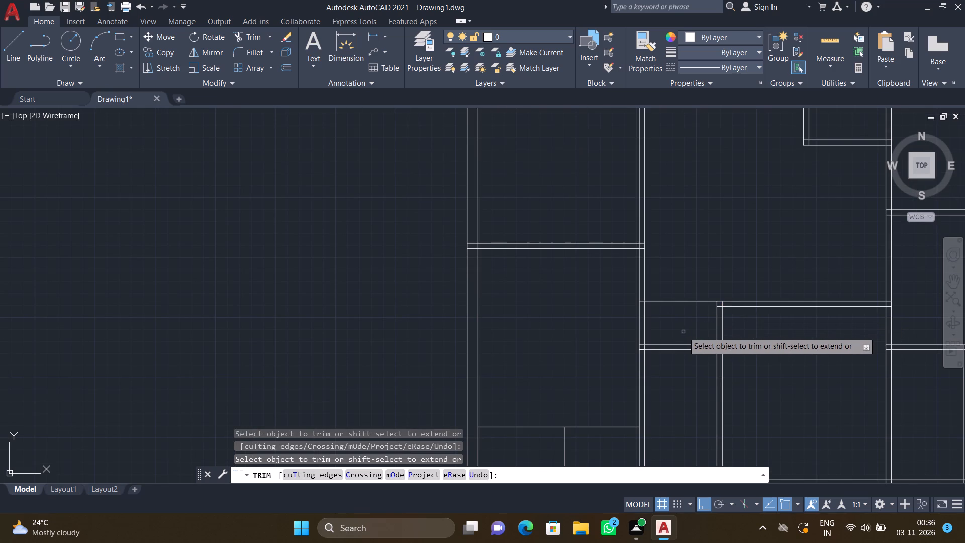
key("Return")
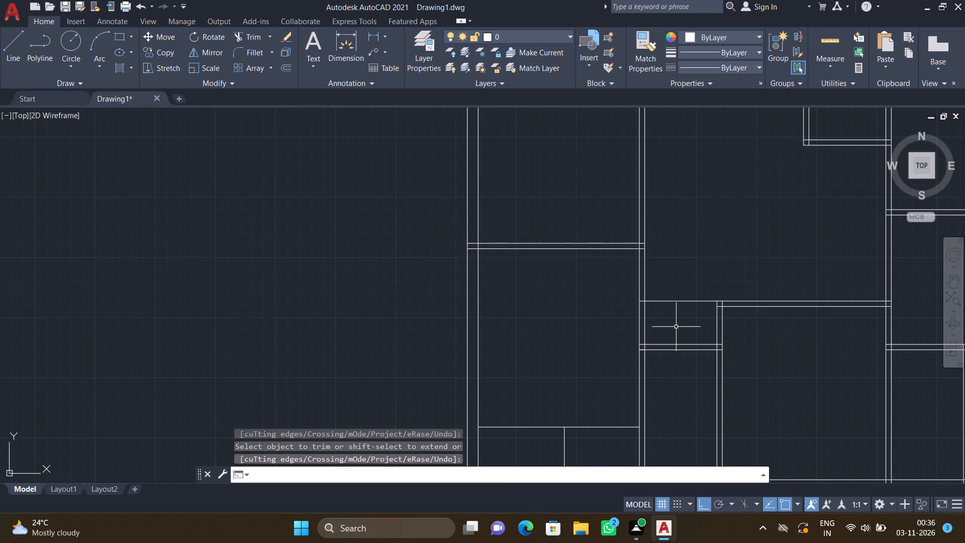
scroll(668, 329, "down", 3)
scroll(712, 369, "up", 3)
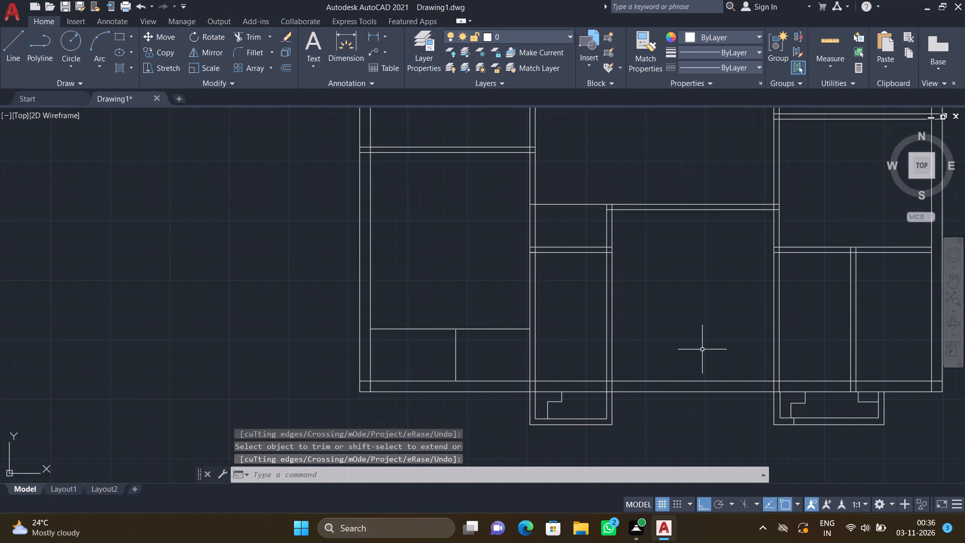
Draw a horizontal line about 11'-4" long across the bottom-middle room between its side partitions, about 3'-3" above the bottom wall's inner line.
key("l")
key("Return")
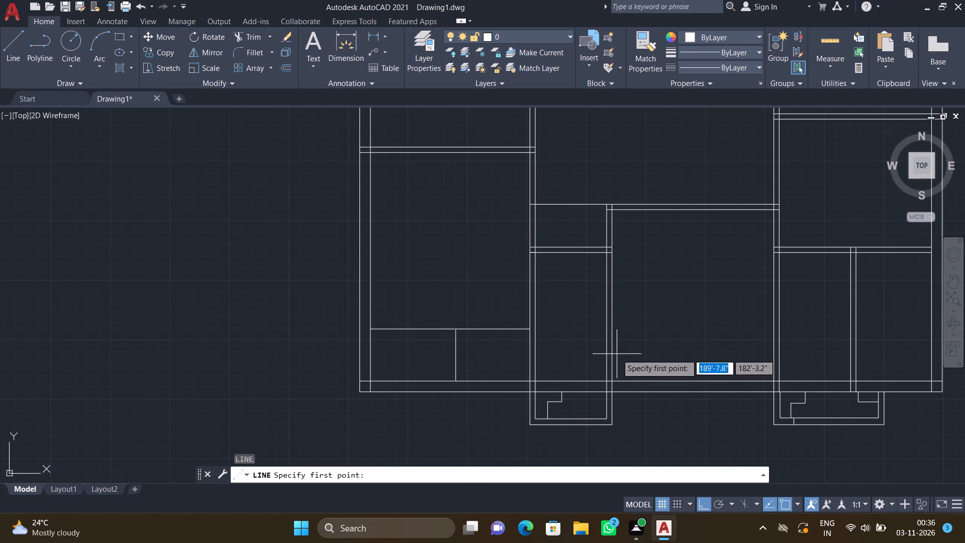
scroll(616, 351, "up", 3)
scroll(605, 329, "down", 2)
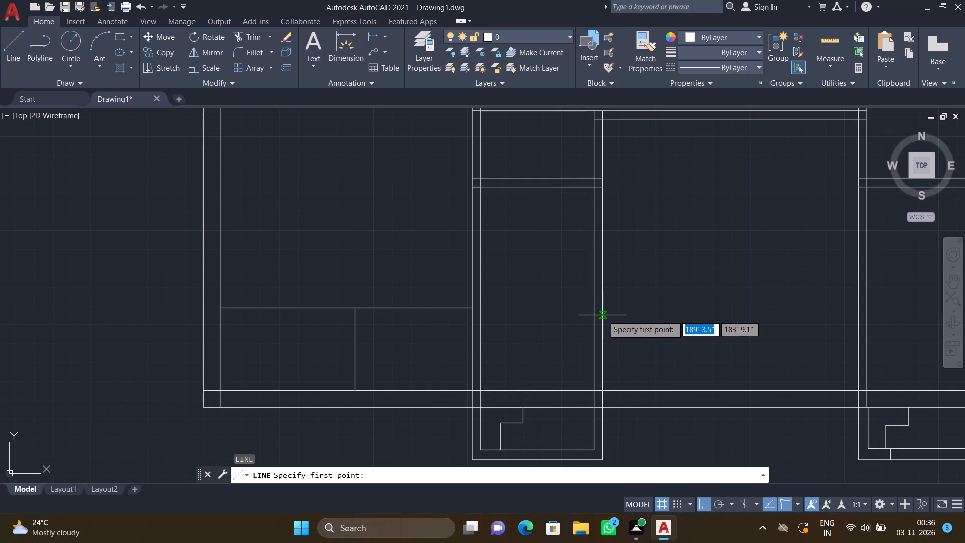
left_click(603, 315)
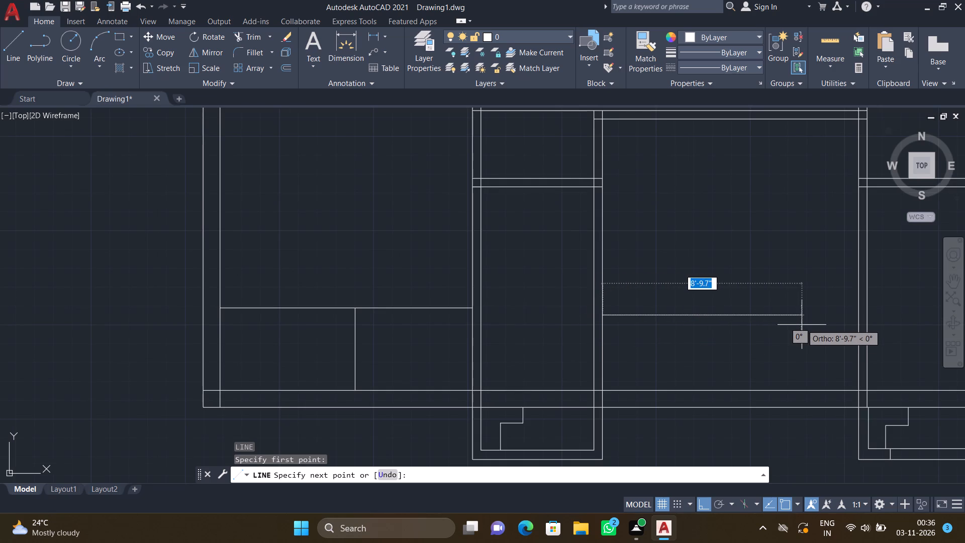
left_click(857, 315)
key("Return")
Draw a vertical line about 3'-3" long from the middle of that horizontal line down to the bottom wall's inner line.
key("l")
key("Return")
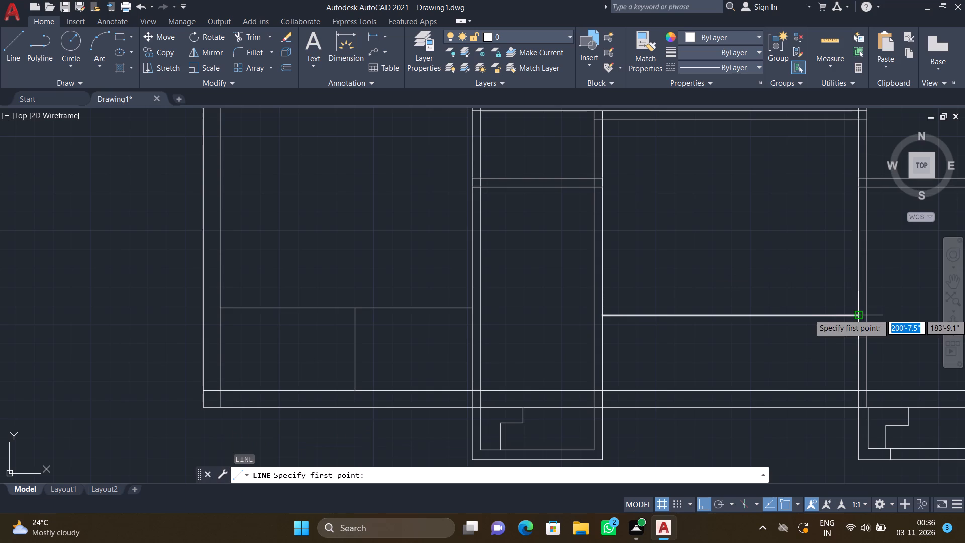
left_click(726, 317)
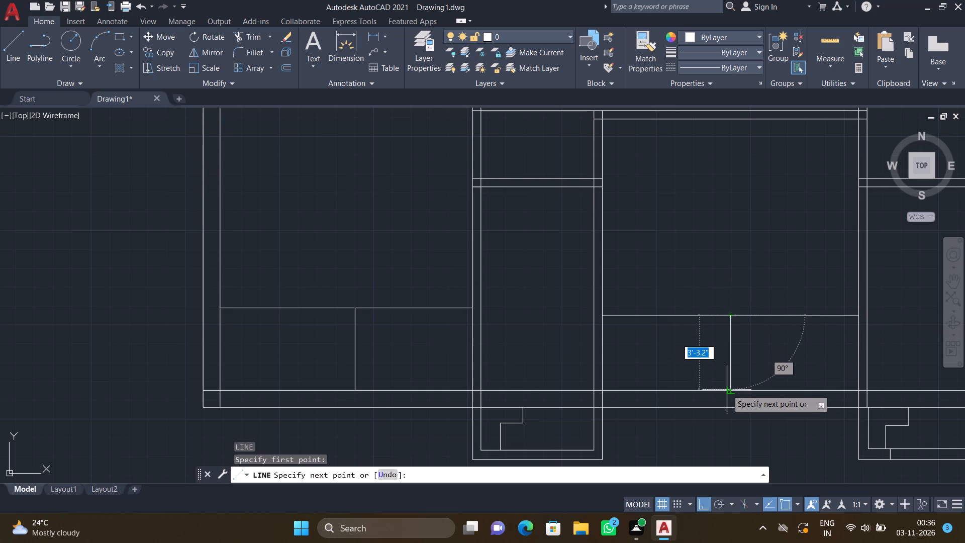
left_click(727, 391)
key("Return")
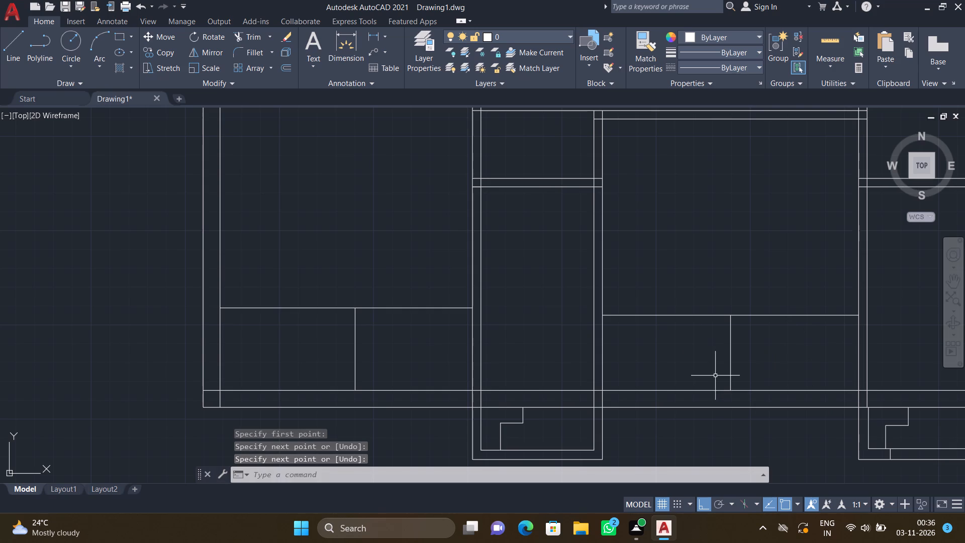
Draw a horizontal line between the partitions across the upper part of the narrow compartment beside the lower-right room.
scroll(679, 378, "down", 3)
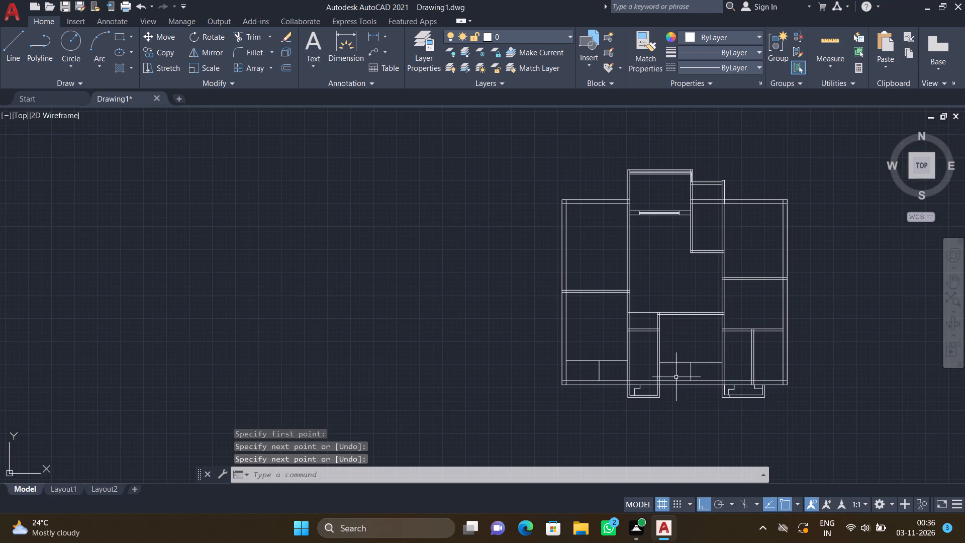
scroll(757, 326, "up", 2)
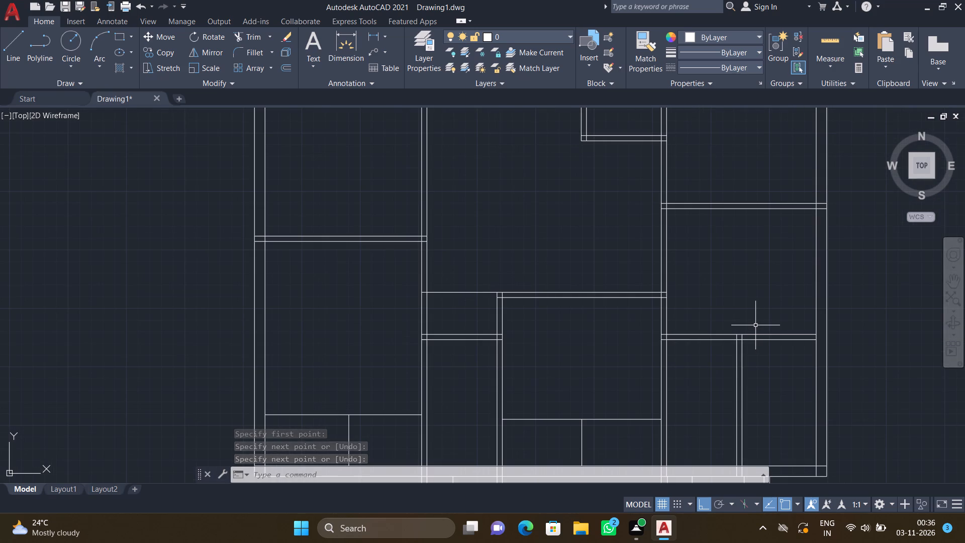
key("l")
key("Return")
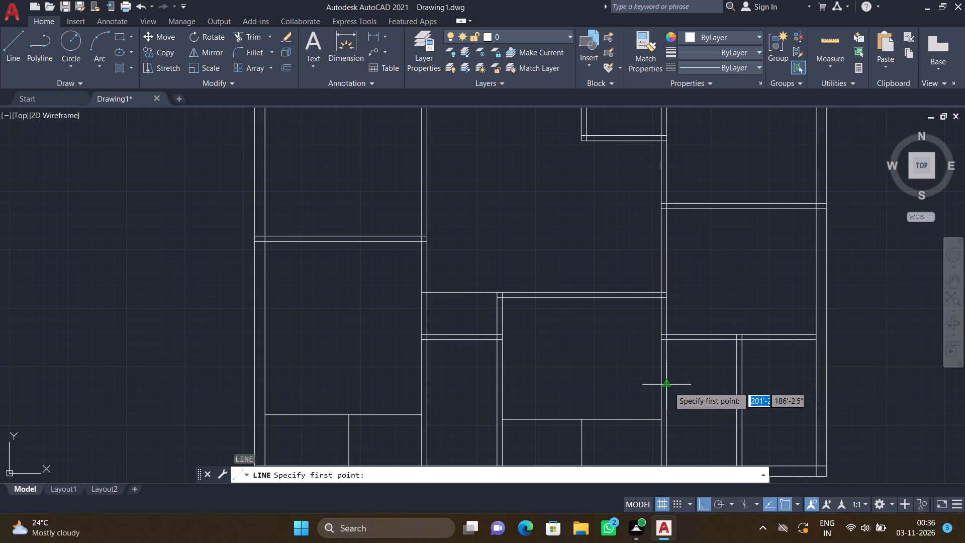
left_click_drag(666, 387, 671, 388)
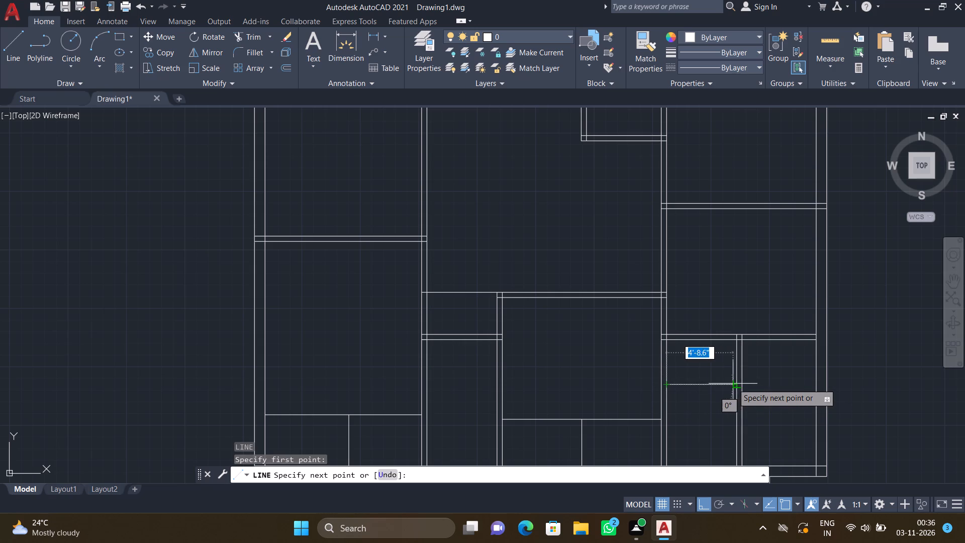
left_click(736, 384)
key("Return")
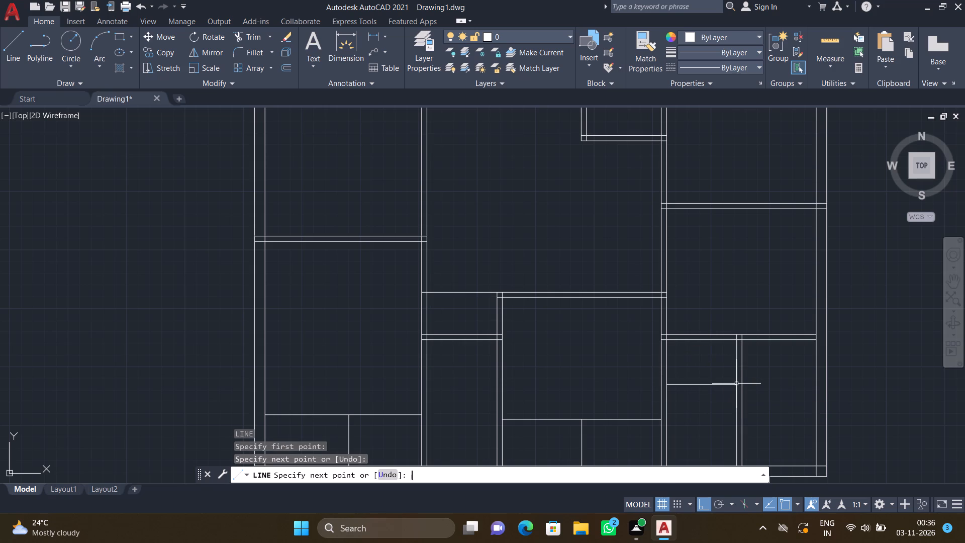
Draw a horizontal line across the lower part of the lower-right room, from the partition's near line to the outer wall's outer line.
scroll(708, 347, "down", 1)
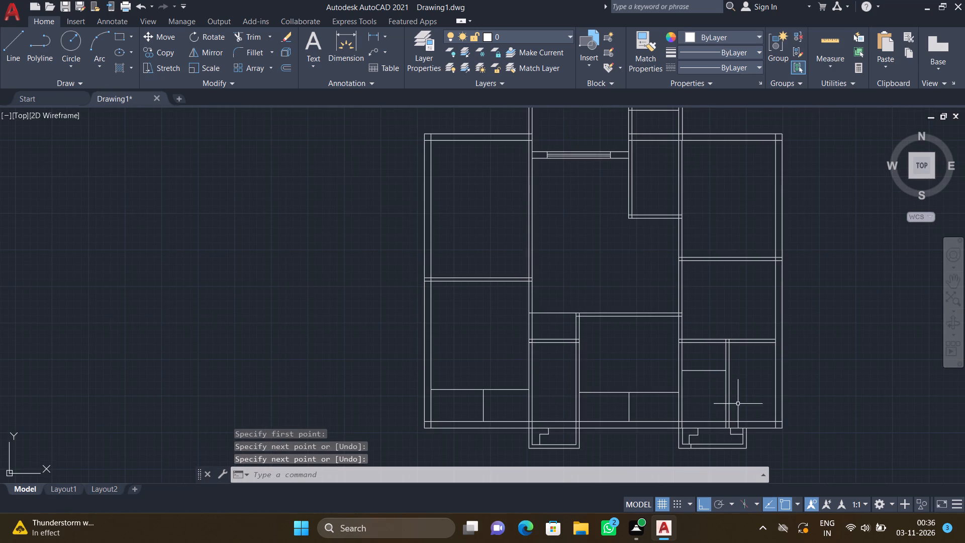
scroll(742, 408, "down", 1)
key("l")
key("Return")
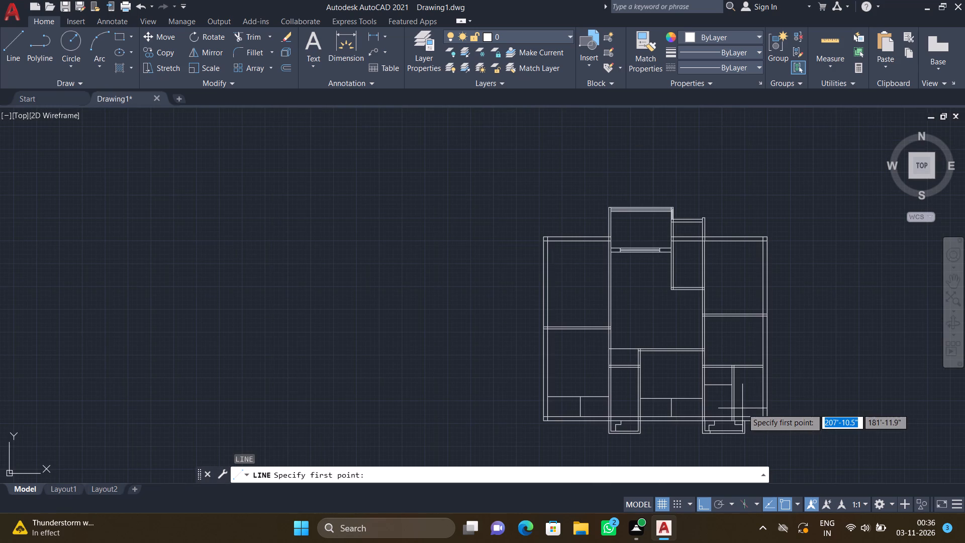
scroll(745, 409, "up", 2)
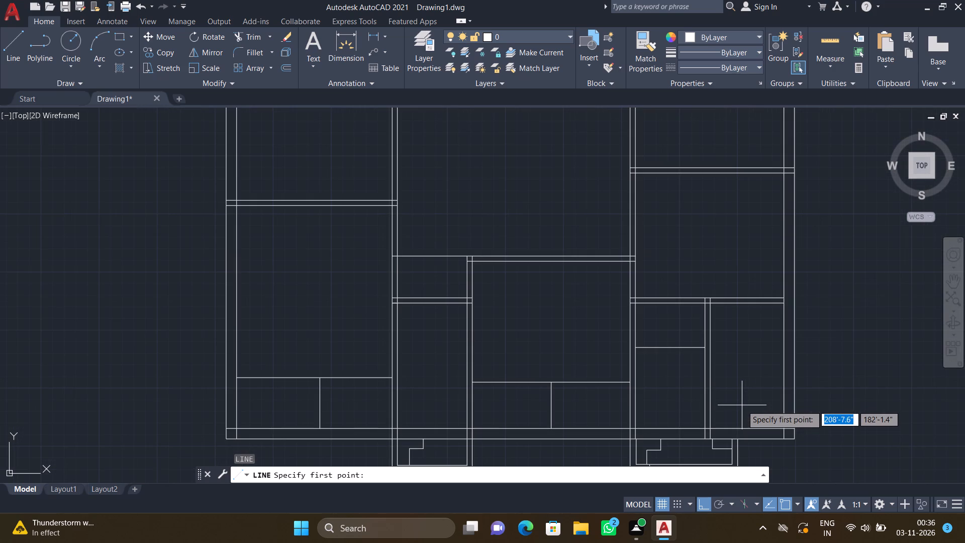
scroll(741, 405, "up", 3)
scroll(684, 386, "down", 2)
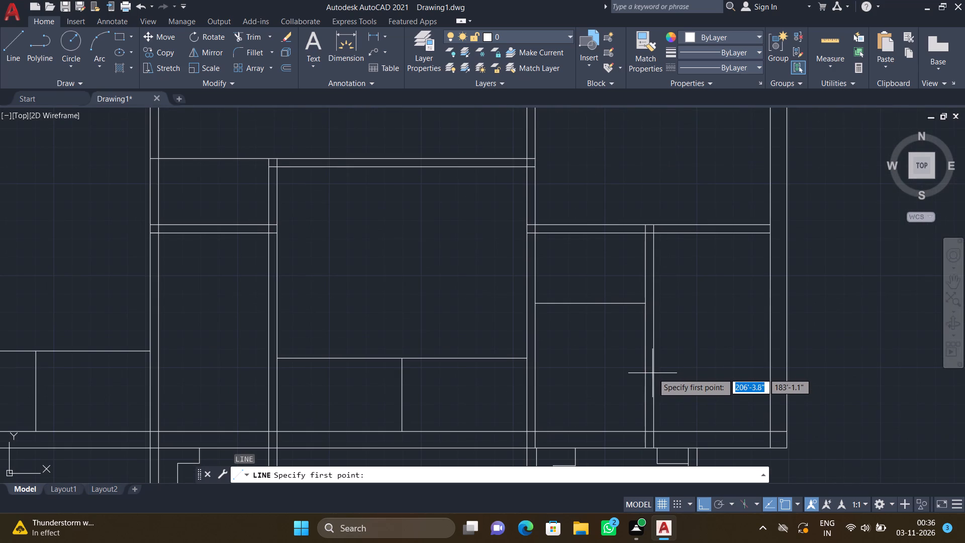
left_click(653, 373)
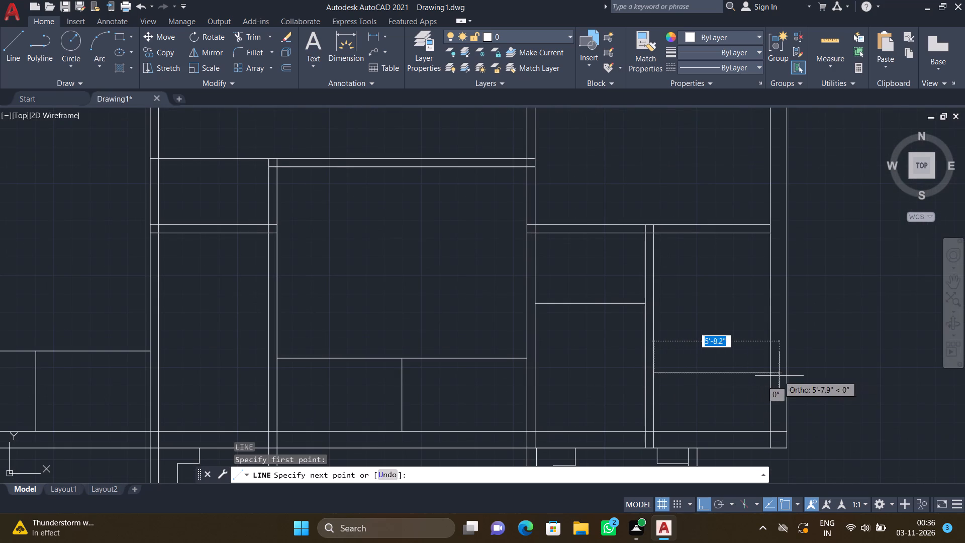
scroll(793, 374, "up", 1)
left_click(779, 372)
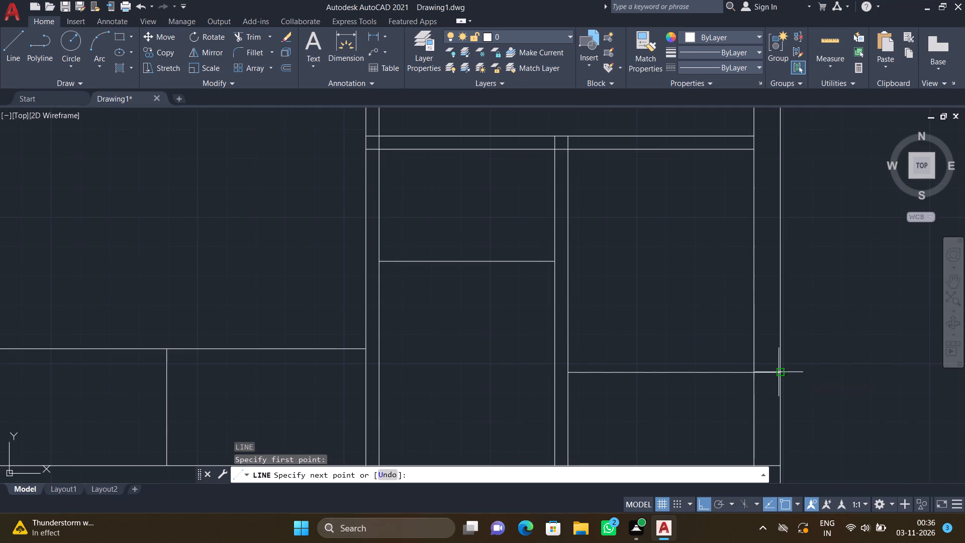
key("Return")
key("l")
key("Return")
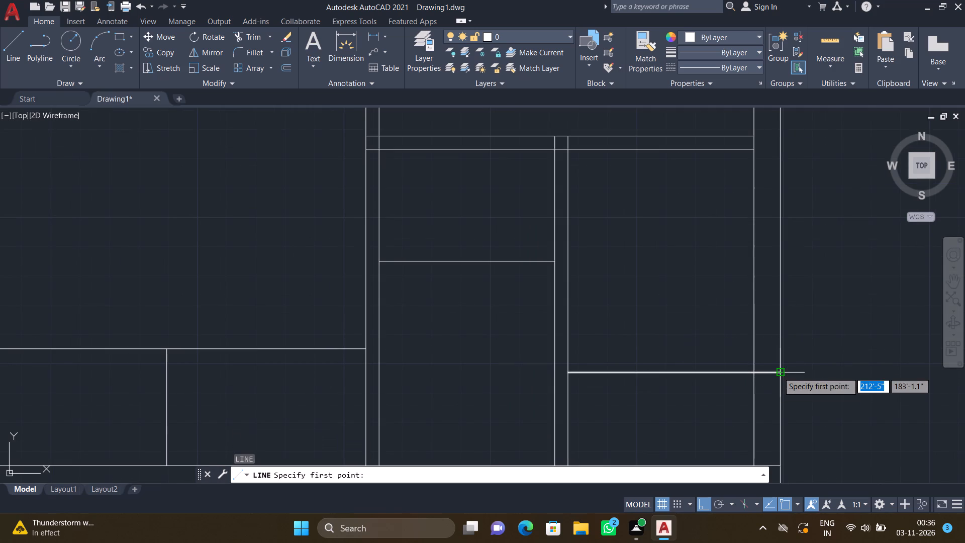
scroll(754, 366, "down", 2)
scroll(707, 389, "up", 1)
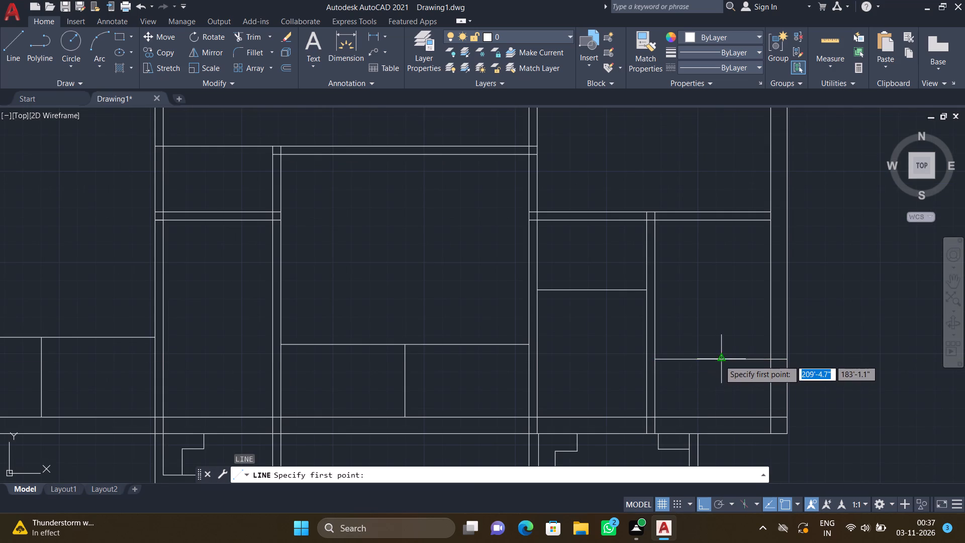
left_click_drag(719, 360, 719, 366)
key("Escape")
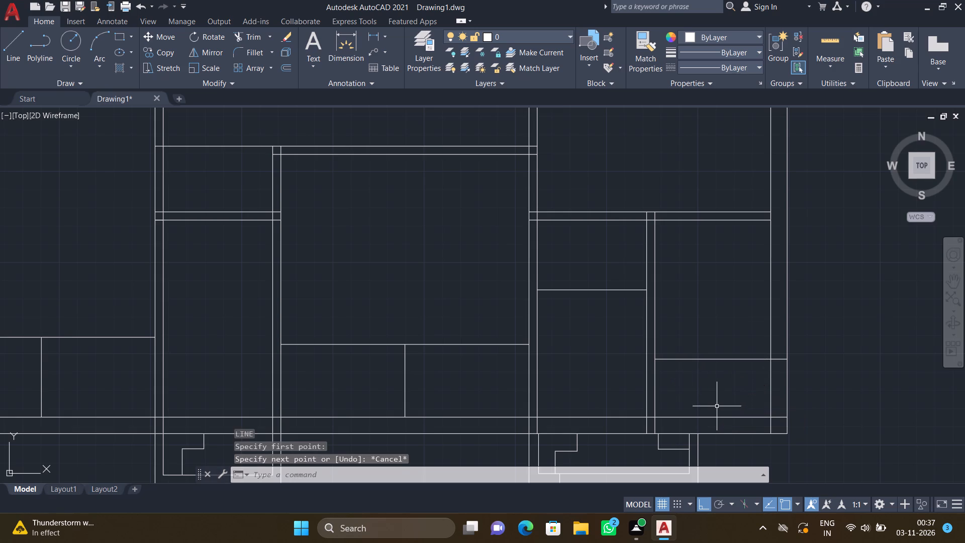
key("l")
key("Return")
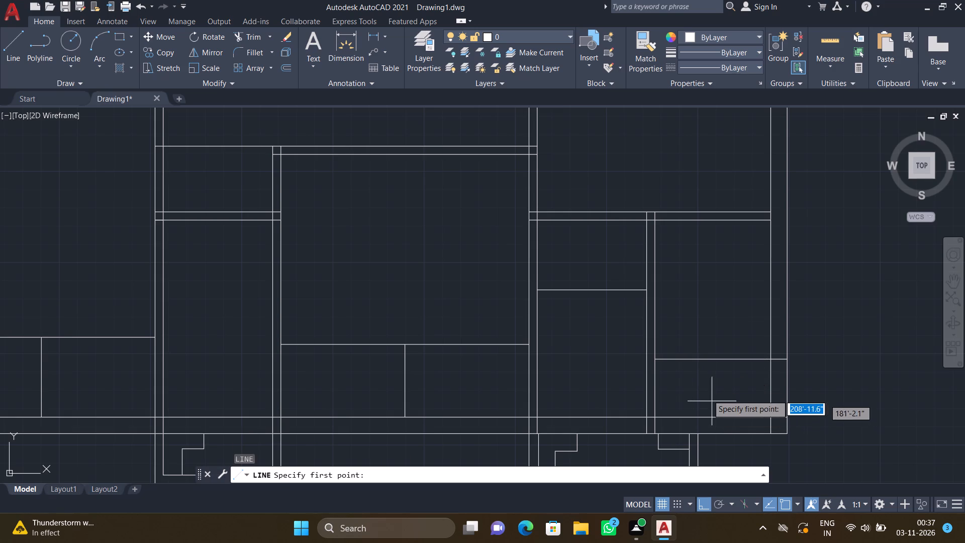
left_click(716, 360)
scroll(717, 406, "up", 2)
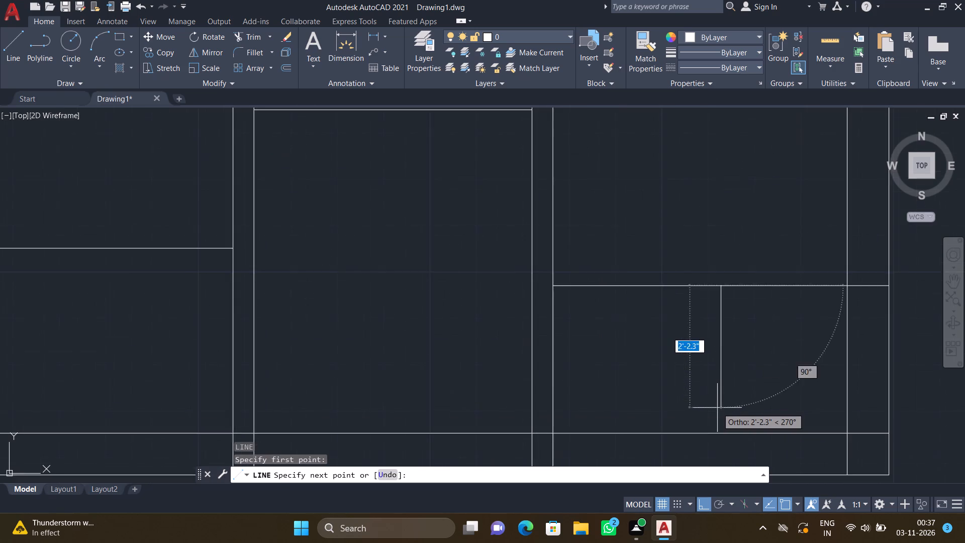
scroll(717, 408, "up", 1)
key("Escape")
Draw a vertical line from near the middle of the lower-right room's horizontal line down to the bottom wall's inner line.
key("l")
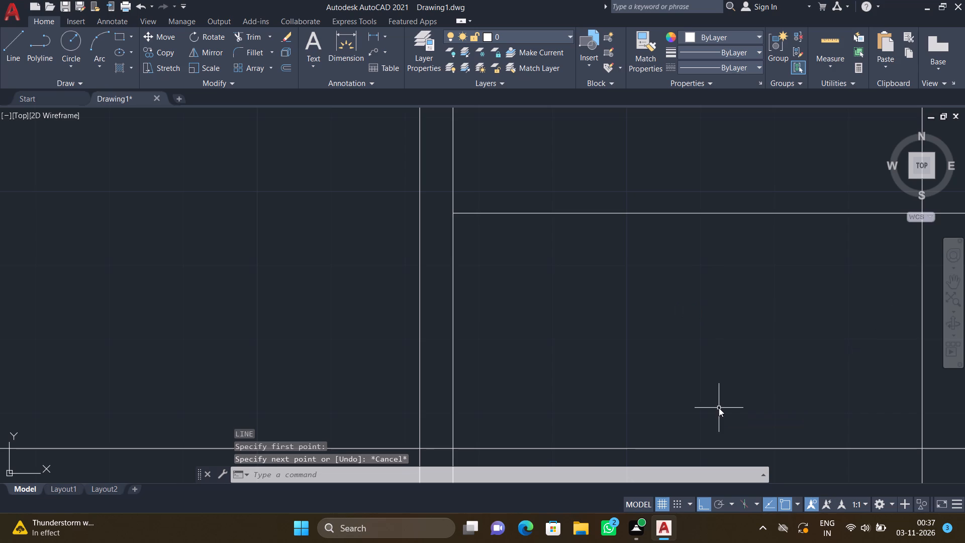
key("Return")
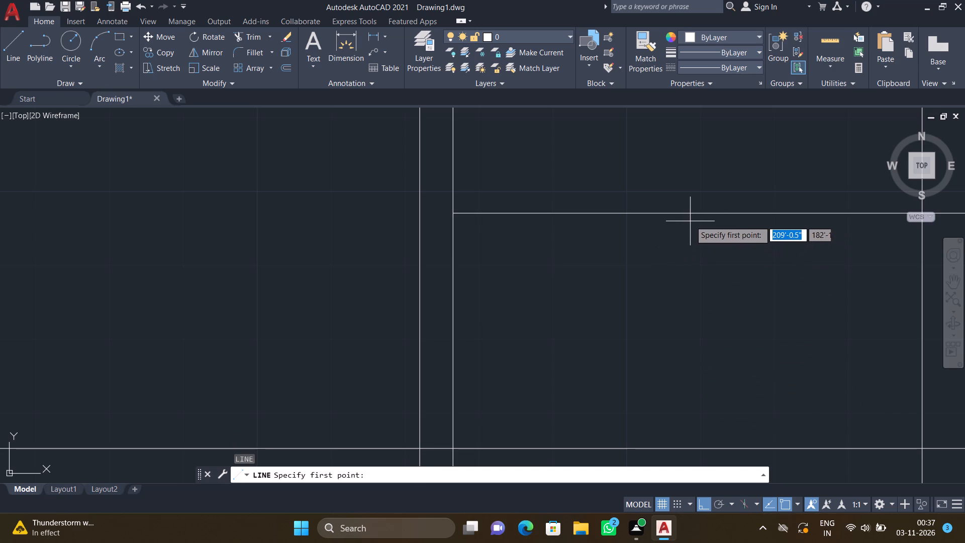
left_click(692, 213)
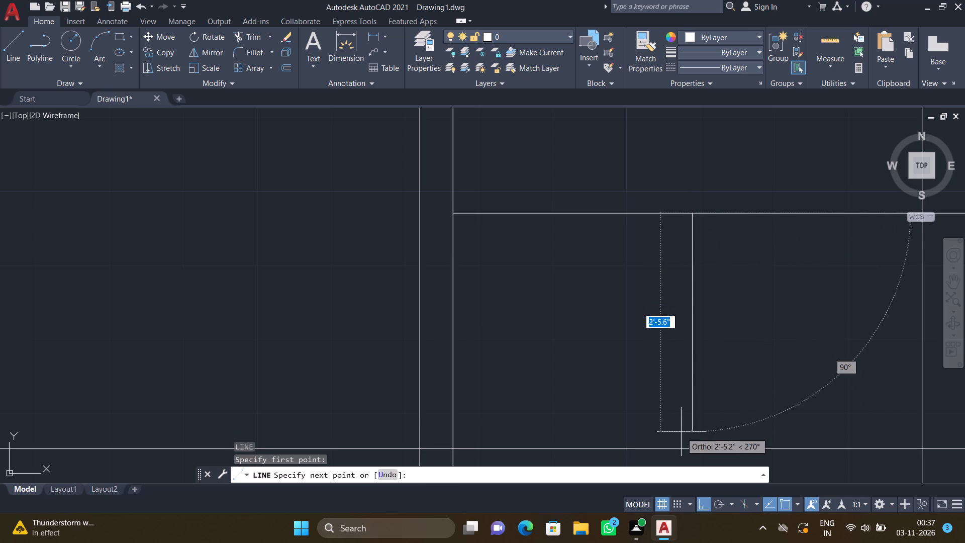
left_click(689, 450)
key("Return")
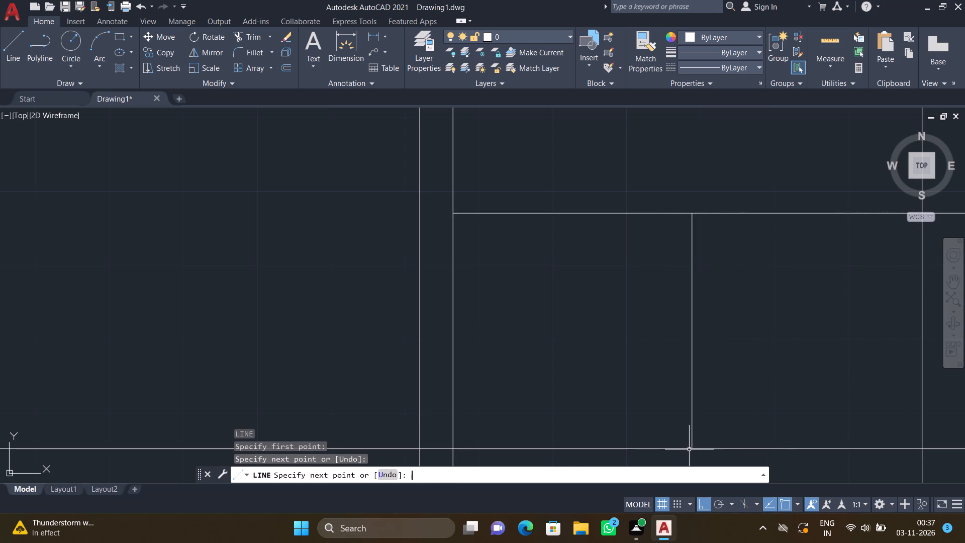
Draw an L-shaped line in the lower-right room's upper outer corner, about 1'-5.7" down from the partition and across to the outer wall's inner line.
scroll(679, 438, "down", 4)
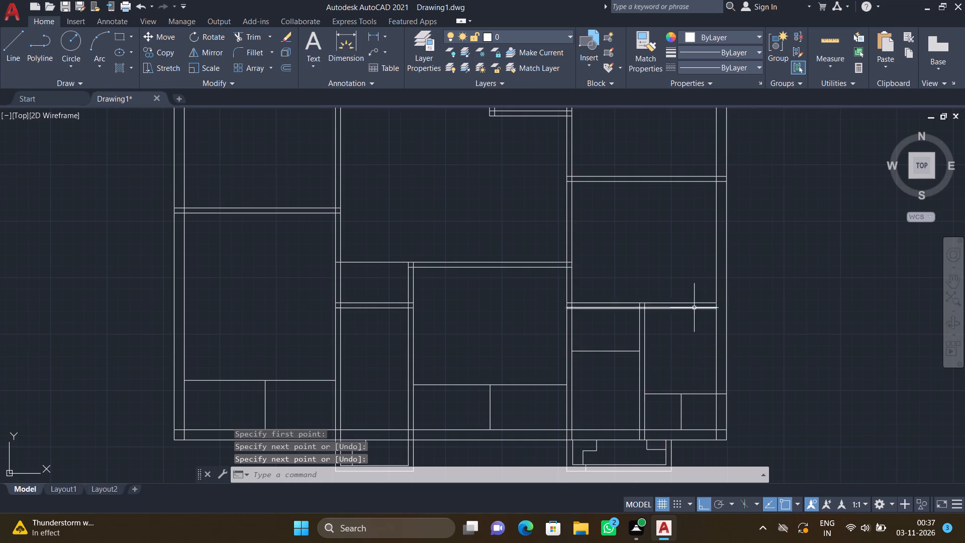
scroll(694, 309, "up", 2)
key("l")
key("Return")
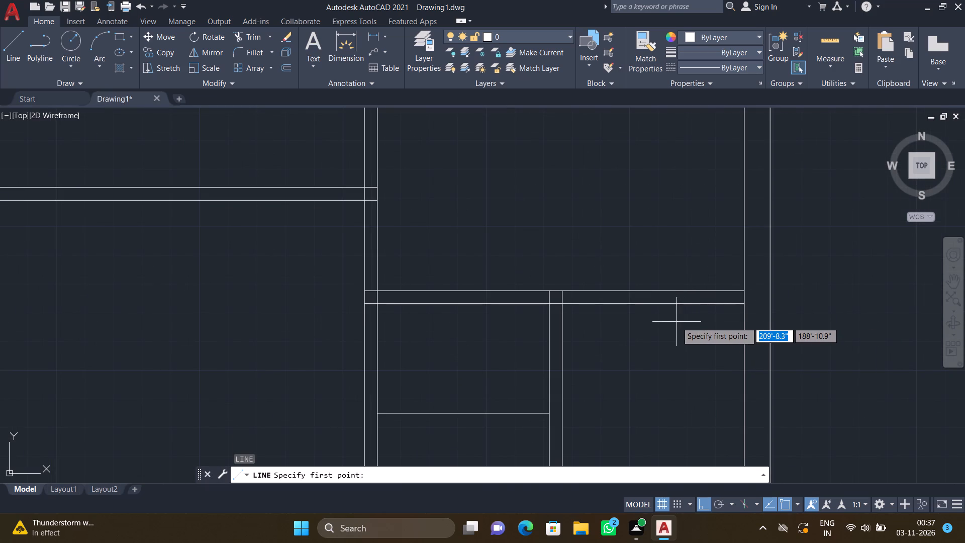
left_click_drag(686, 305, 689, 311)
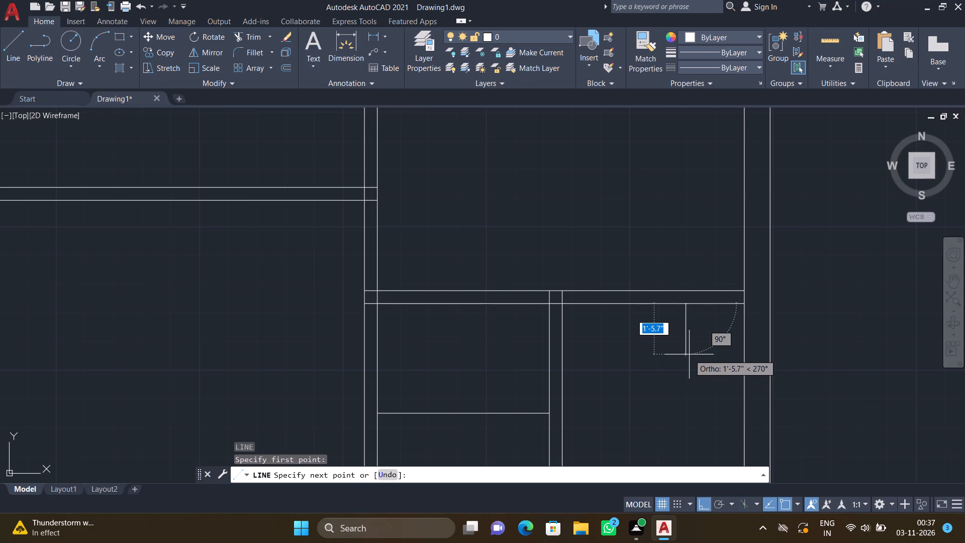
left_click(689, 354)
left_click(743, 354)
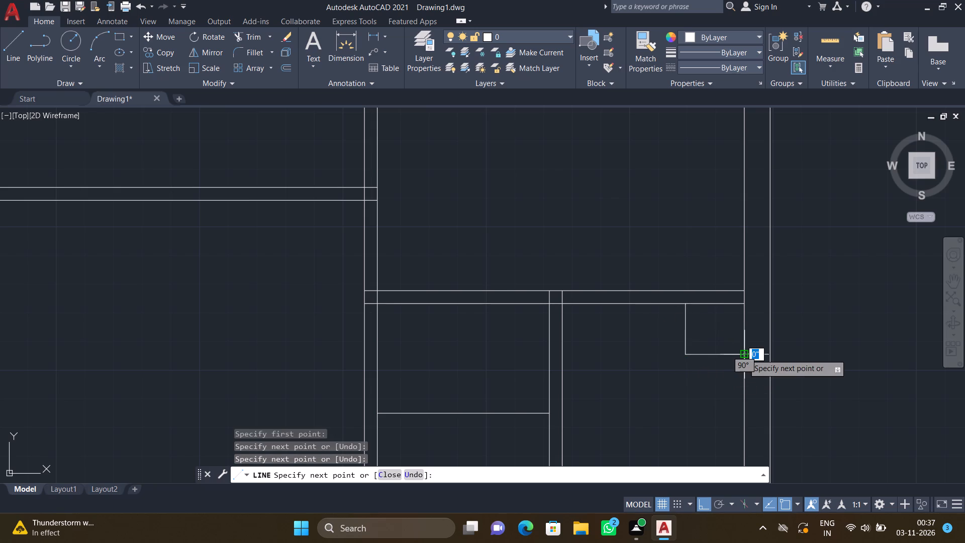
key("Return")
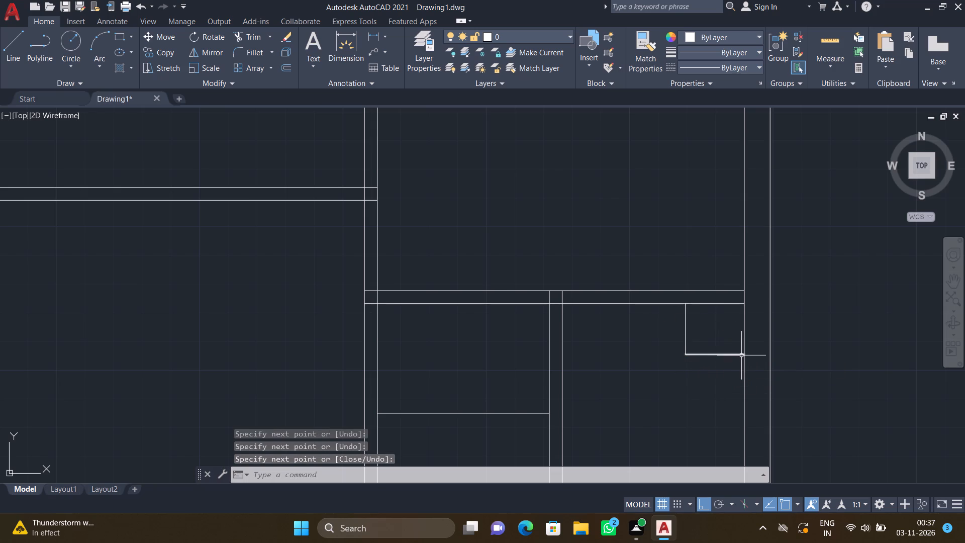
Draw an inner L-shaped line inside the corner duct outline, about 1'-3" down from the partition and 1'-6.6" across to the outer wall's inner line.
key("l")
key("Return")
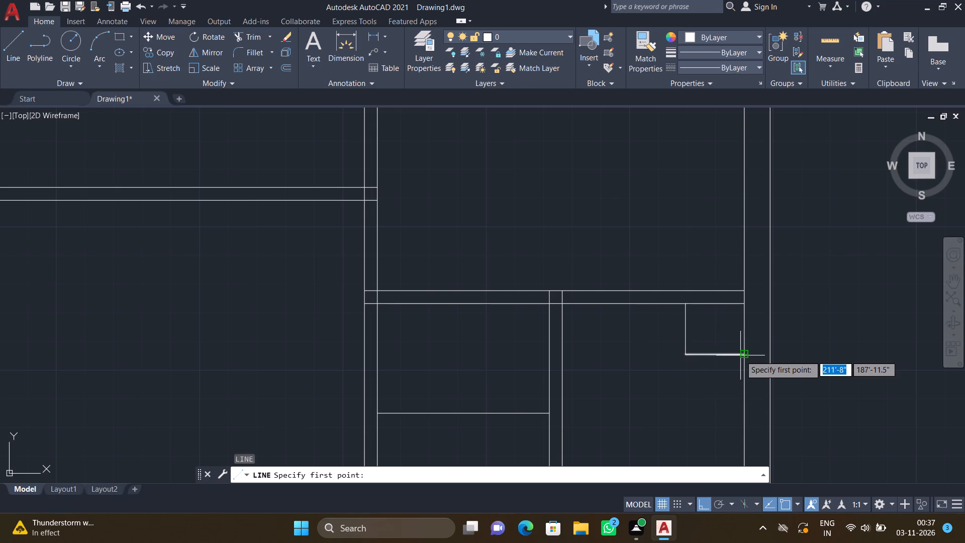
scroll(700, 318, "up", 2)
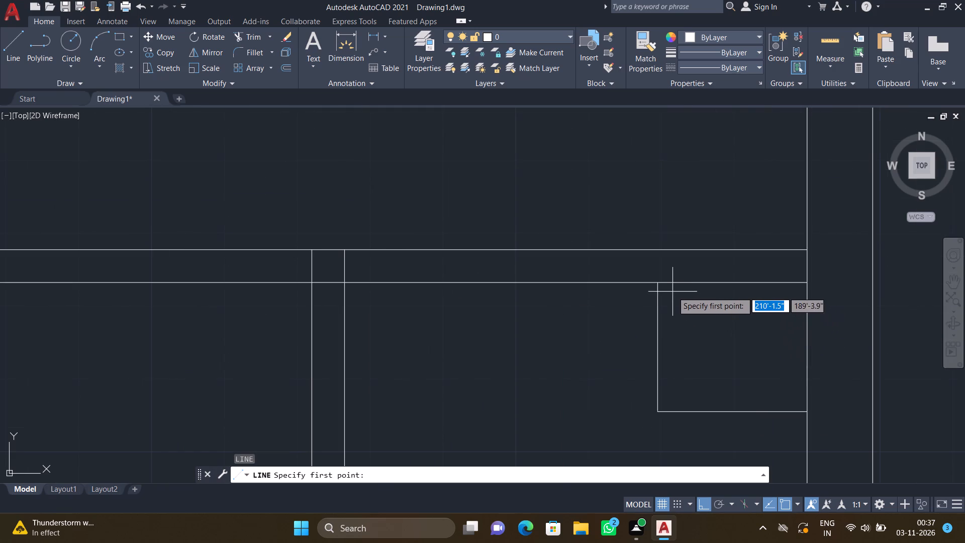
left_click_drag(672, 285, 674, 293)
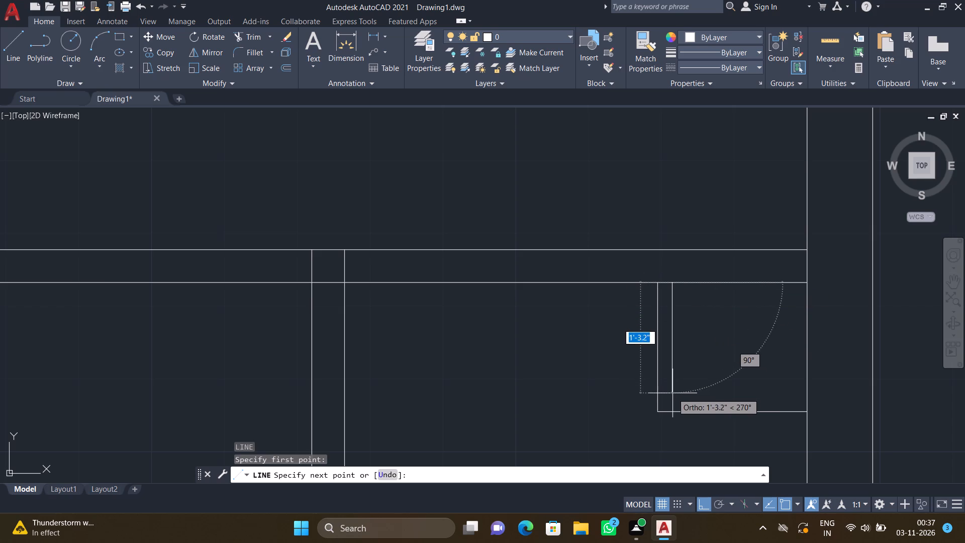
left_click(671, 392)
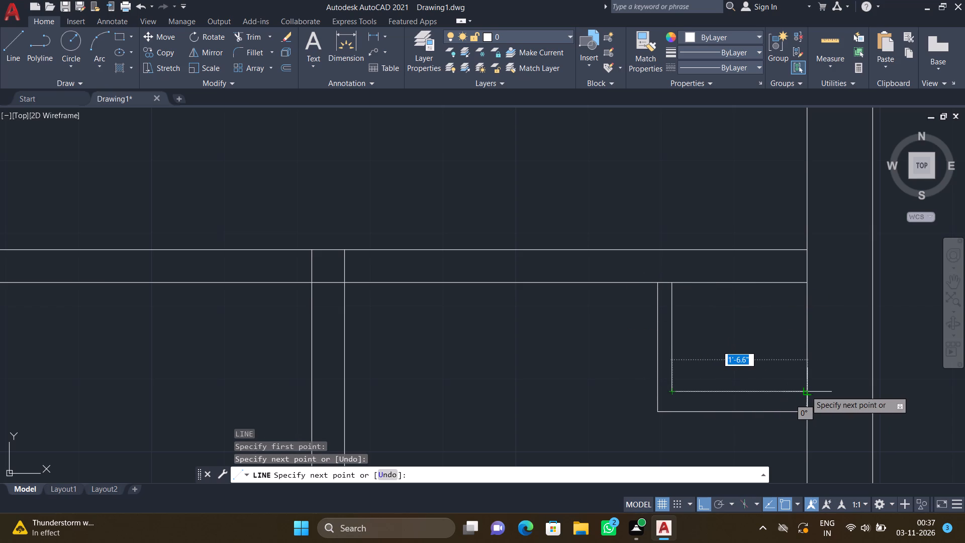
left_click(806, 391)
key("Return")
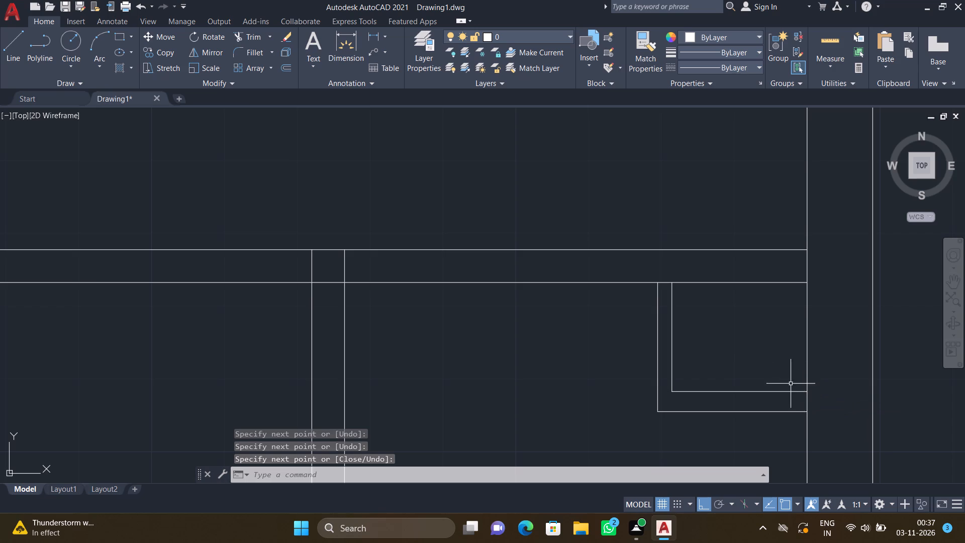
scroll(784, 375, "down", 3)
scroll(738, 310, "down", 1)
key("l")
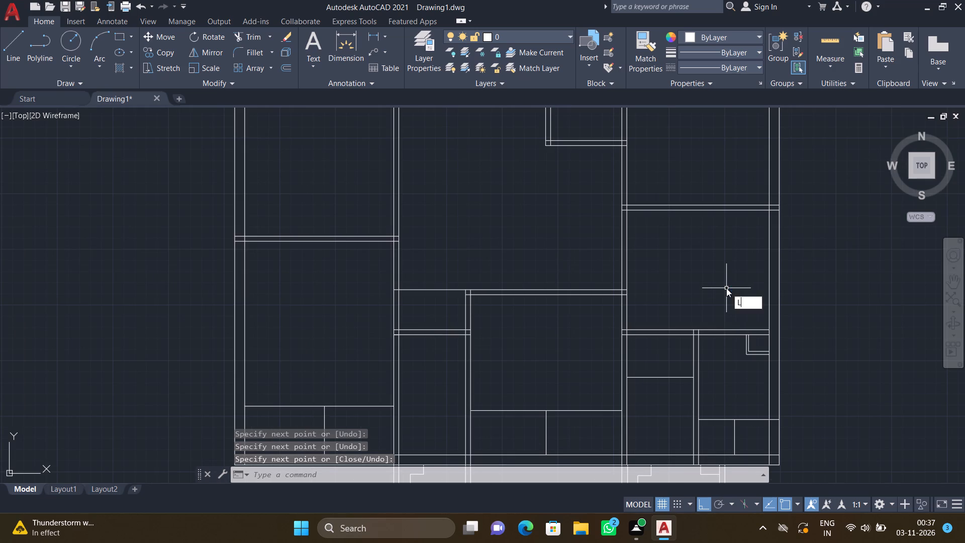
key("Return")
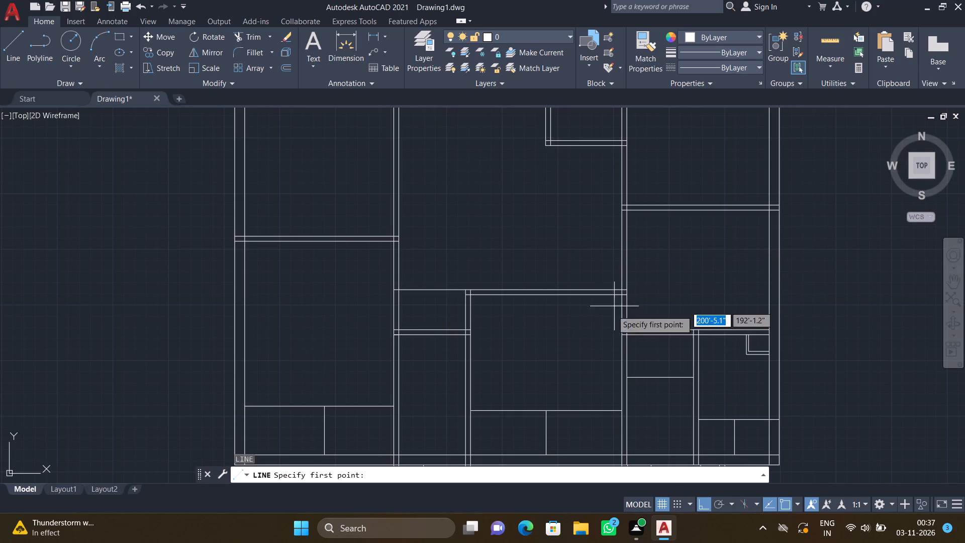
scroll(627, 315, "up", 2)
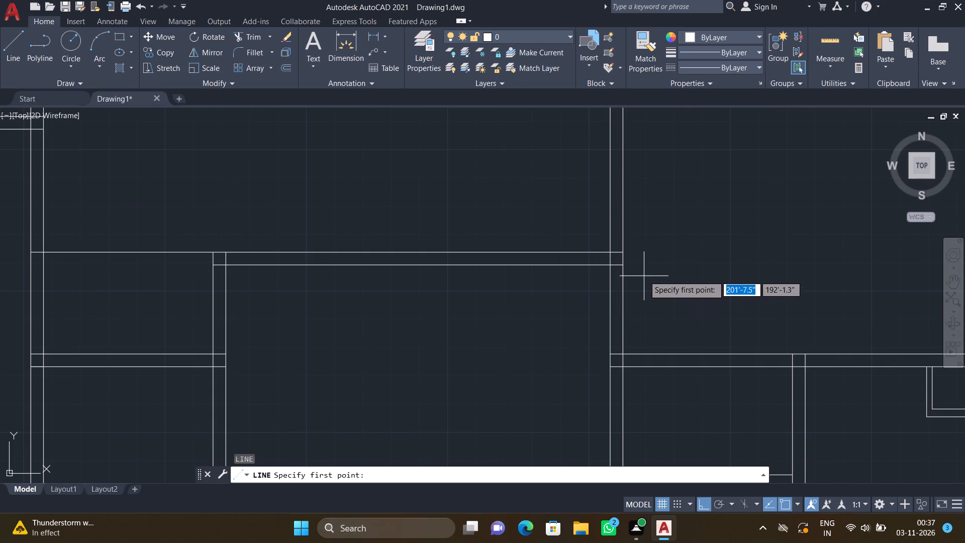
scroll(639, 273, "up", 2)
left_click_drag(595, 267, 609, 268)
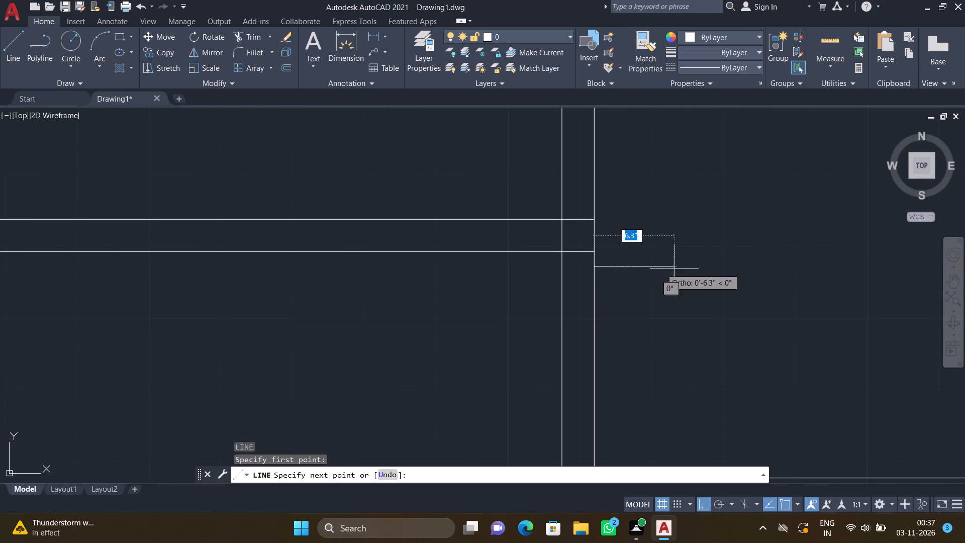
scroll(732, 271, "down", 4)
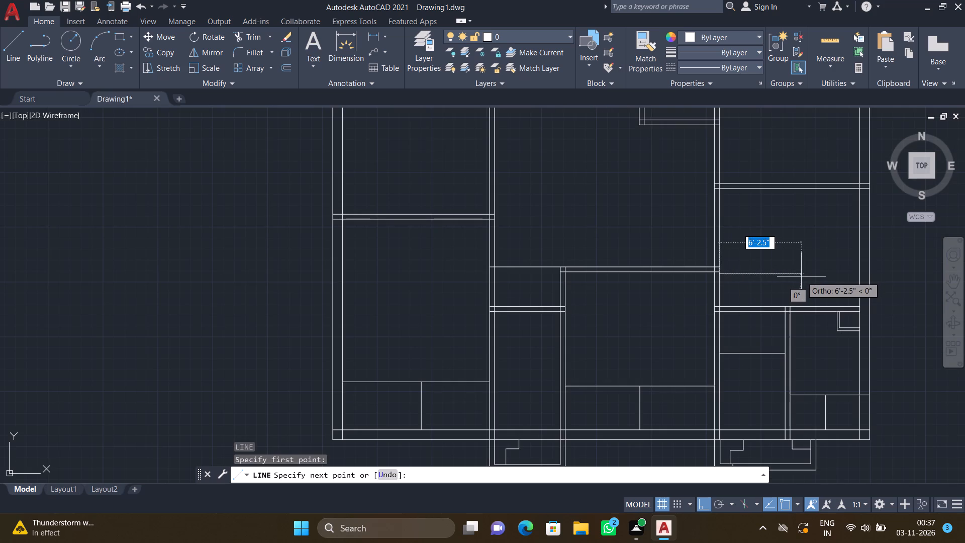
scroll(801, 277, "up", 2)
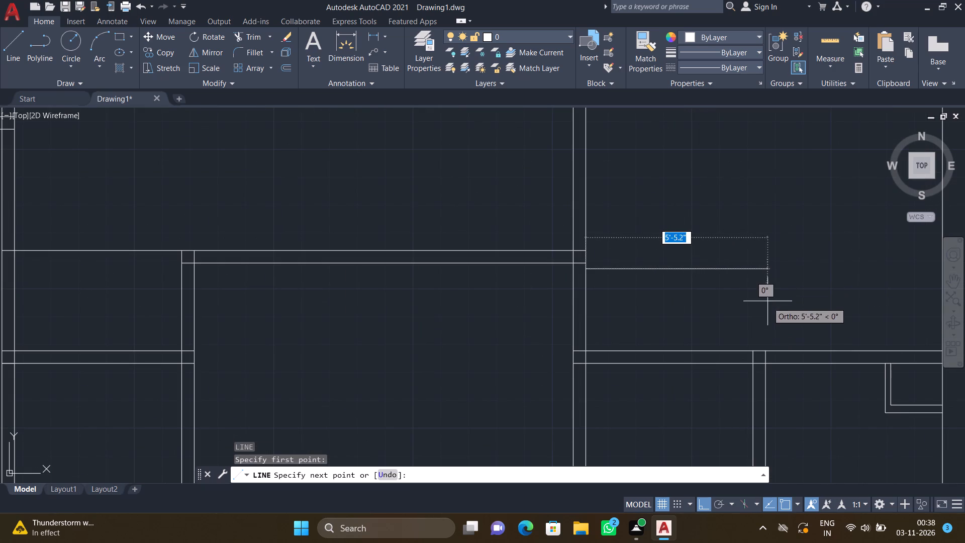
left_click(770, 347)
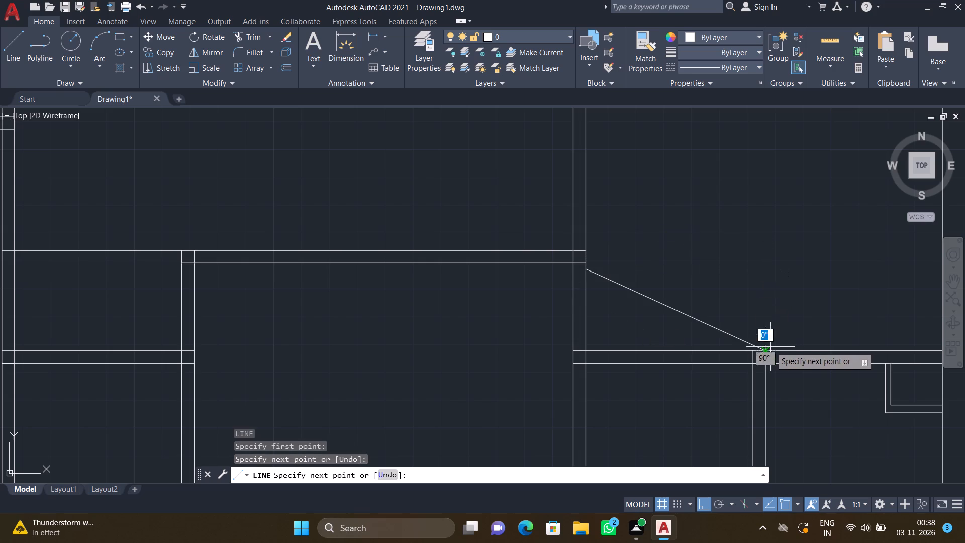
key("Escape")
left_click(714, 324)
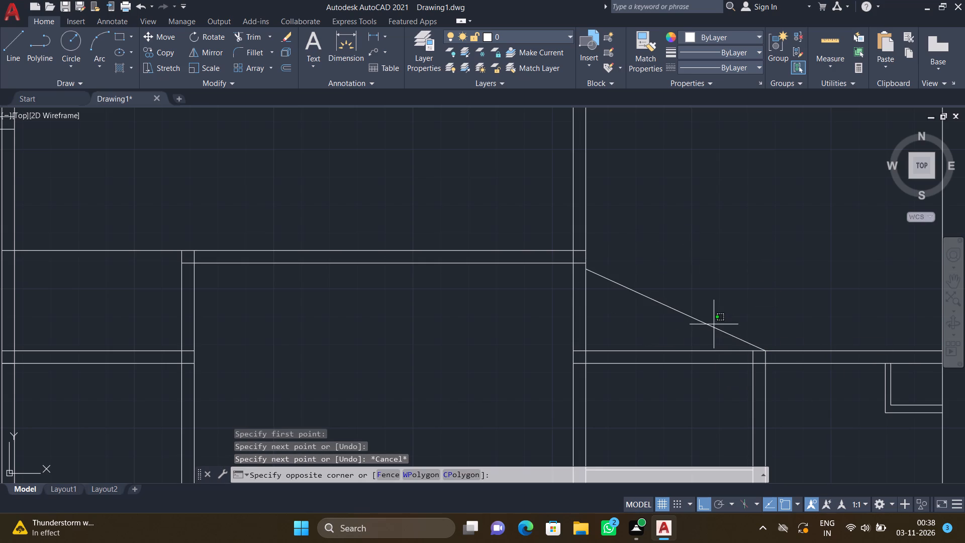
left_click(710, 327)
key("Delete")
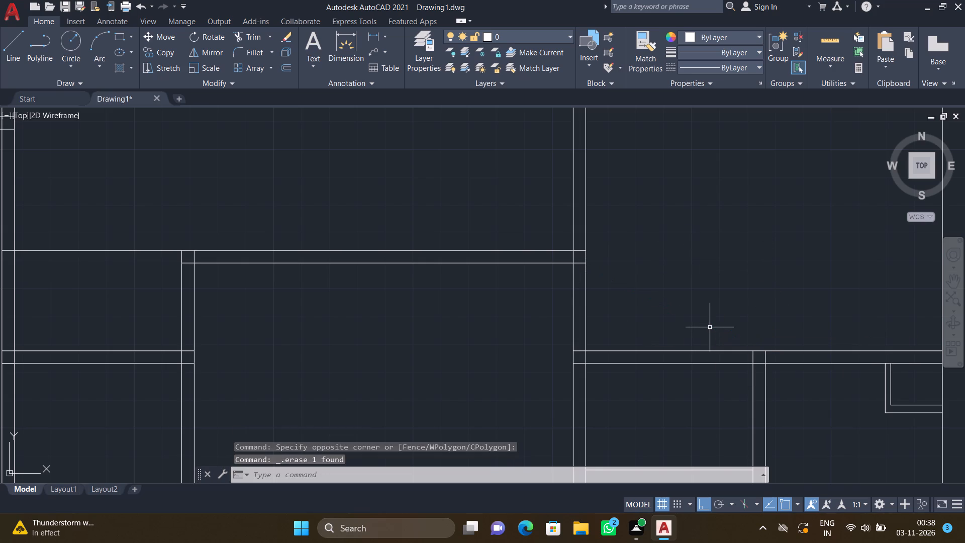
Draw an L-shaped line from just below the central partition junction, about 5'-6" across the middle outer room and down to its lower partition.
key("l")
key("Return")
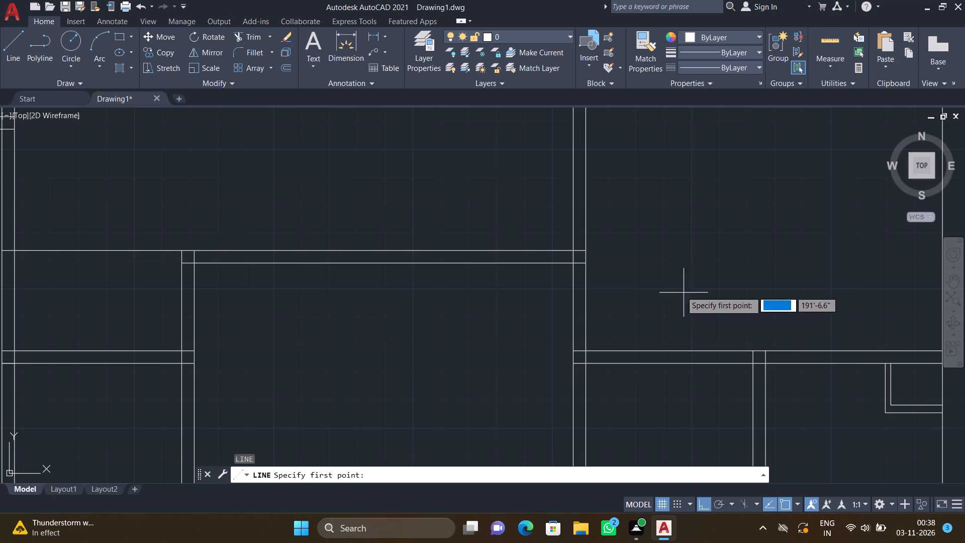
scroll(588, 280, "up", 2)
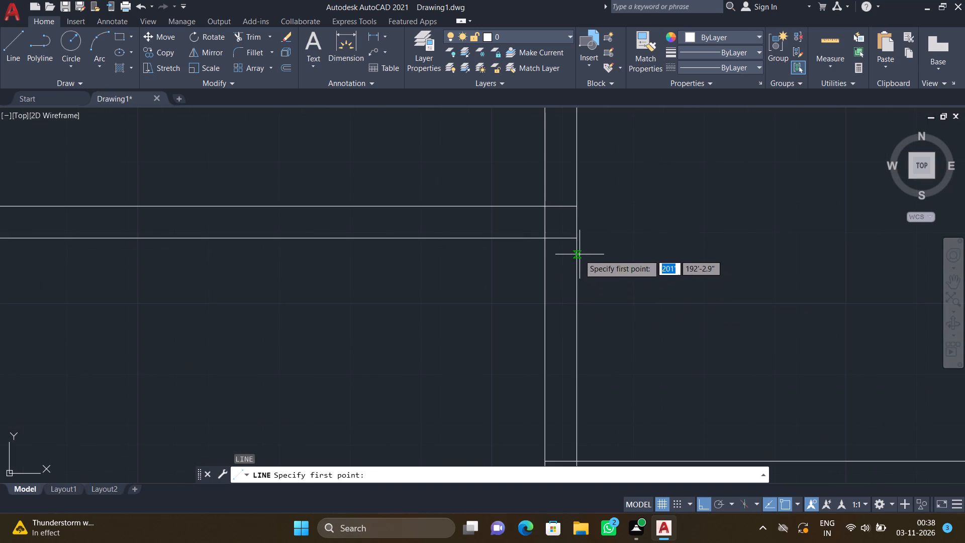
left_click_drag(576, 254, 582, 256)
scroll(697, 266, "down", 3)
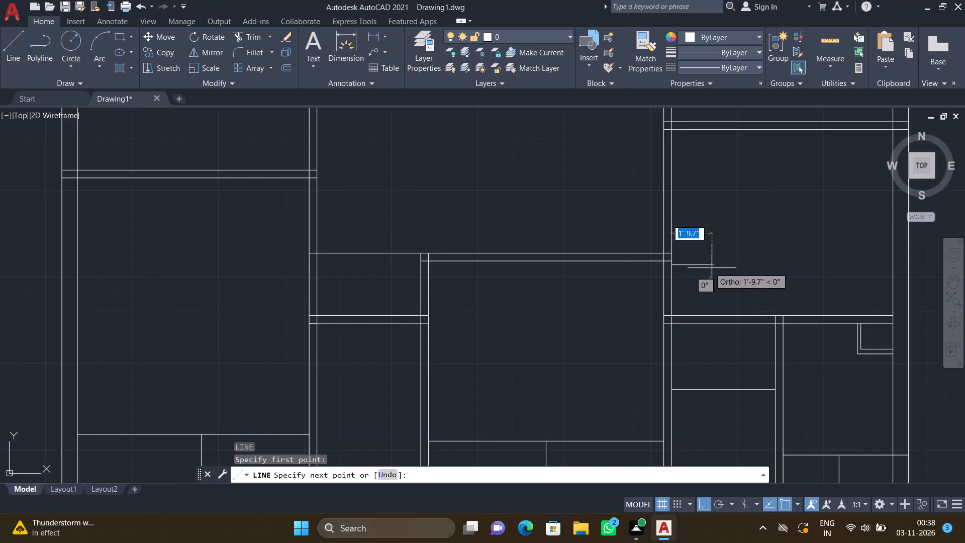
scroll(789, 276, "up", 2)
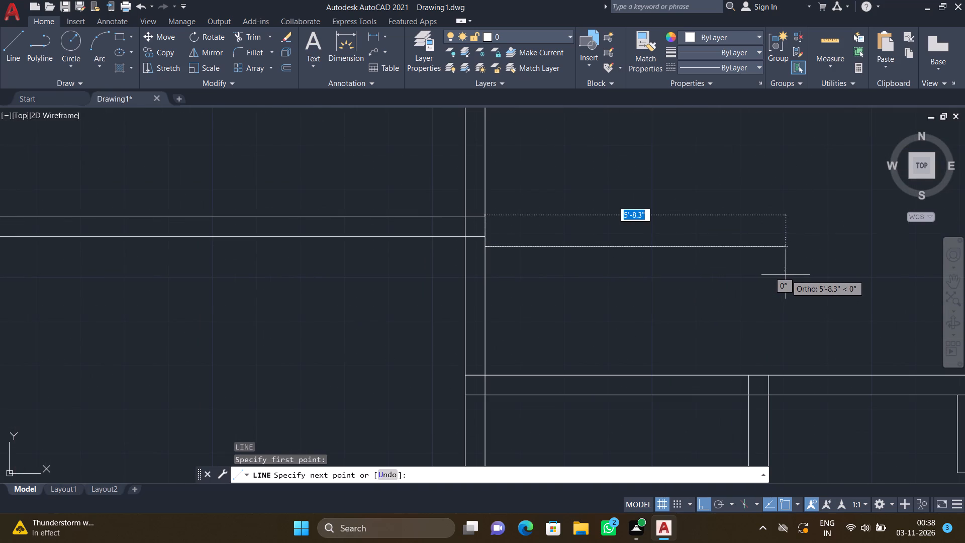
left_click(774, 269)
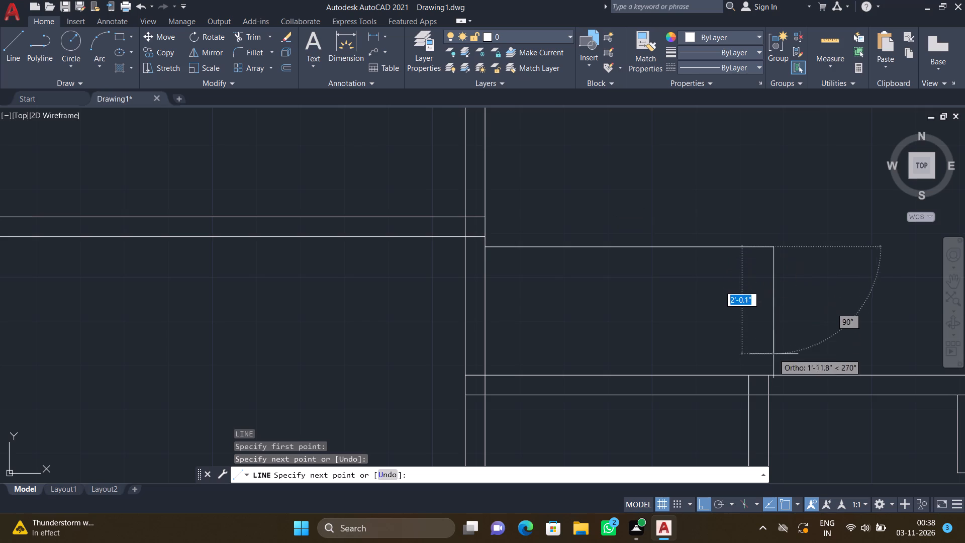
left_click(775, 379)
key("Return")
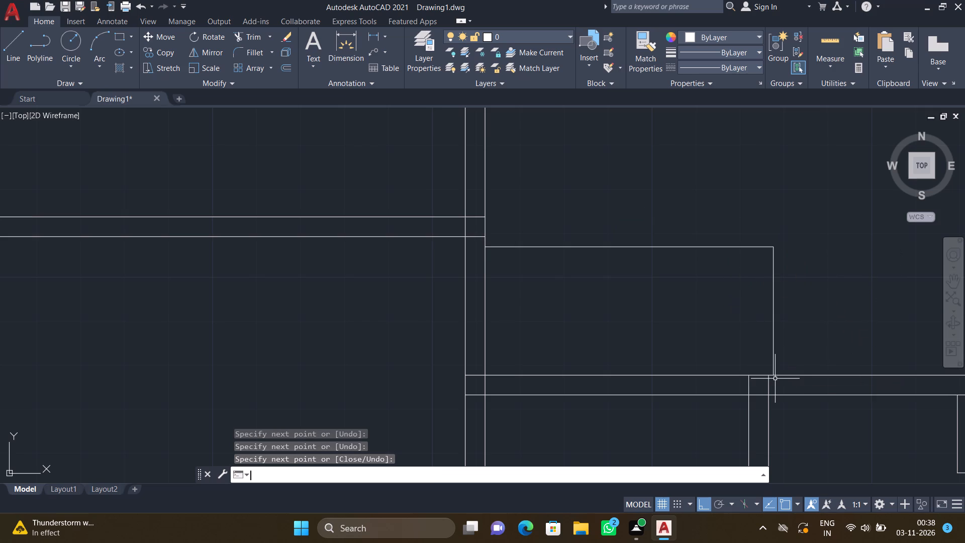
Draw a stepped line from the middle outer room's upper partition, about 2'-7" down, 4'-8" across towards the outer wall, and down to the lower partition.
scroll(757, 345, "down", 4)
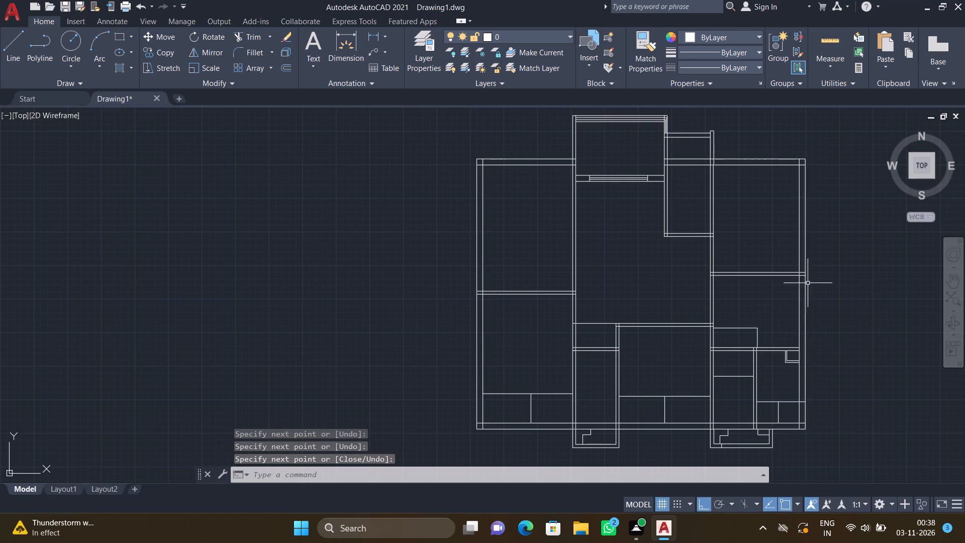
scroll(774, 291, "up", 2)
key("l")
key("Return")
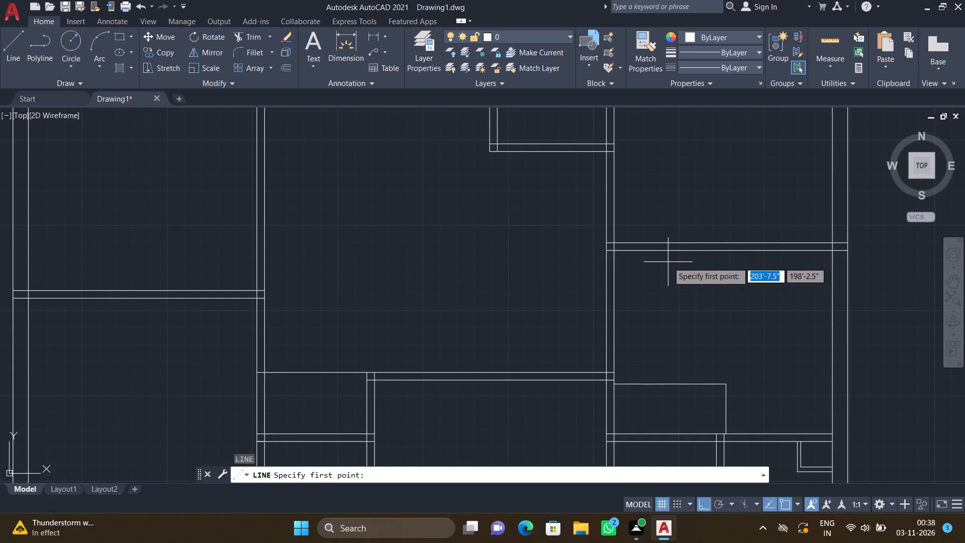
scroll(665, 260, "up", 1)
left_click(674, 245)
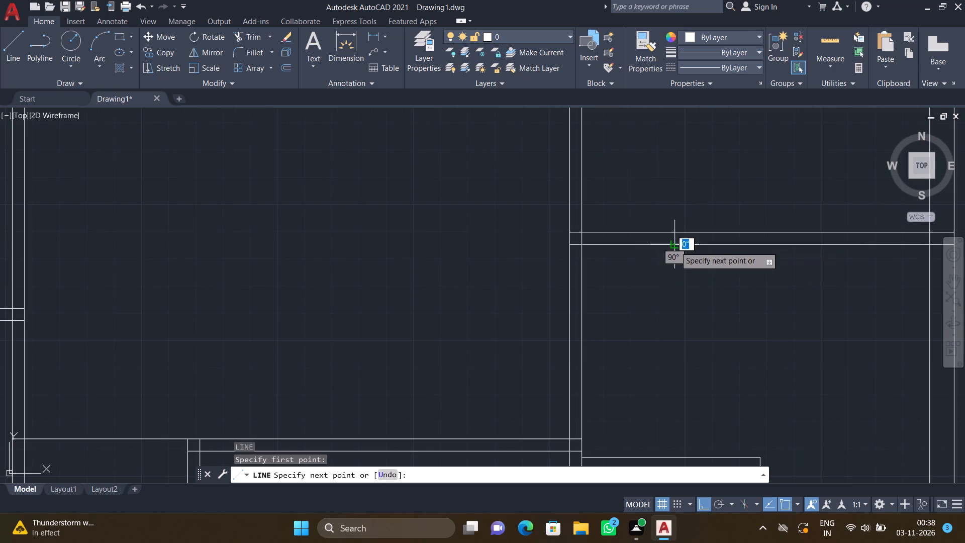
scroll(678, 319, "down", 2)
scroll(679, 327, "up", 1)
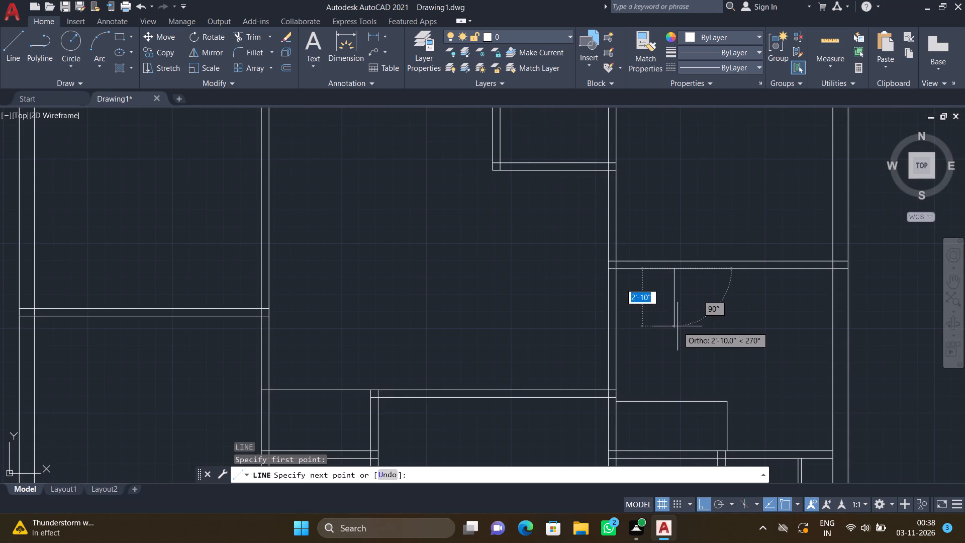
left_click(677, 322)
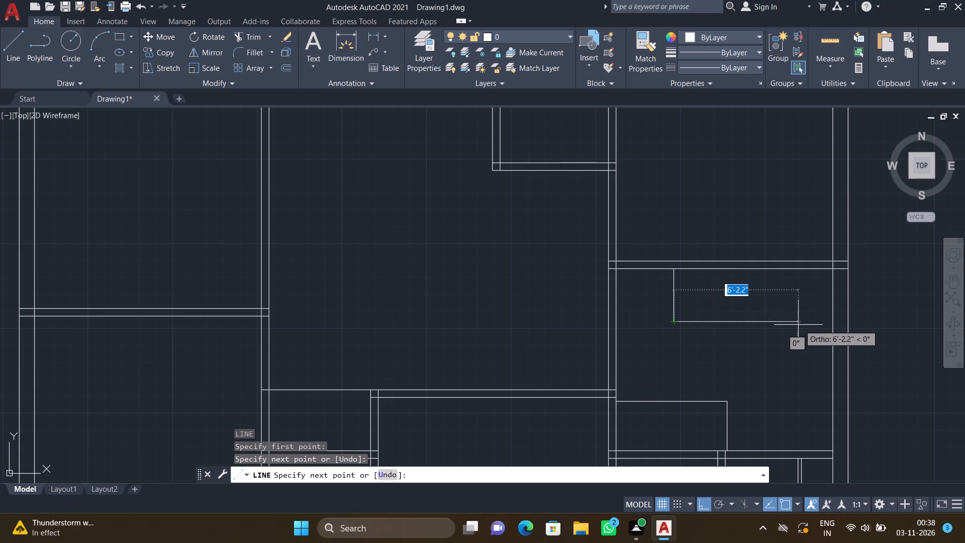
scroll(781, 326, "up", 2)
scroll(771, 329, "down", 2)
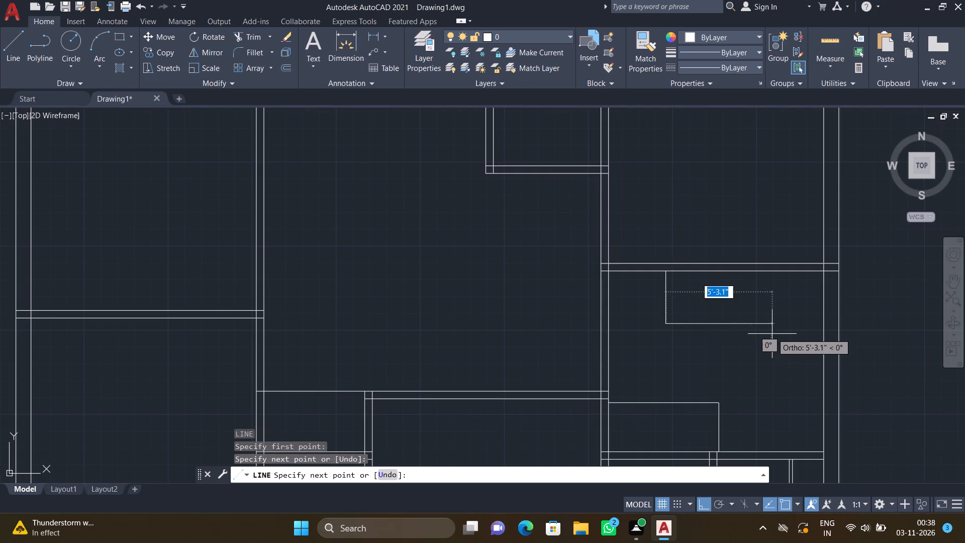
left_click_drag(761, 332, 761, 339)
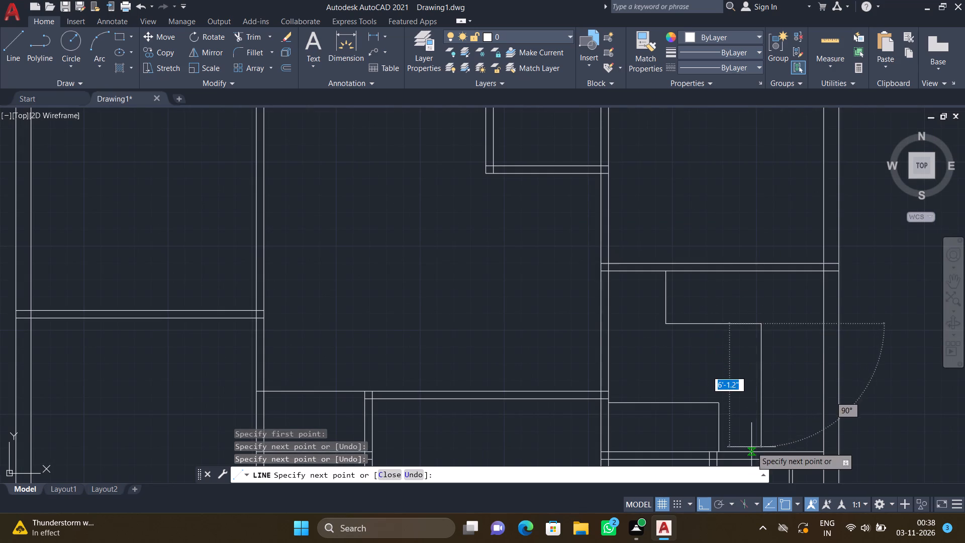
scroll(751, 447, "up", 2)
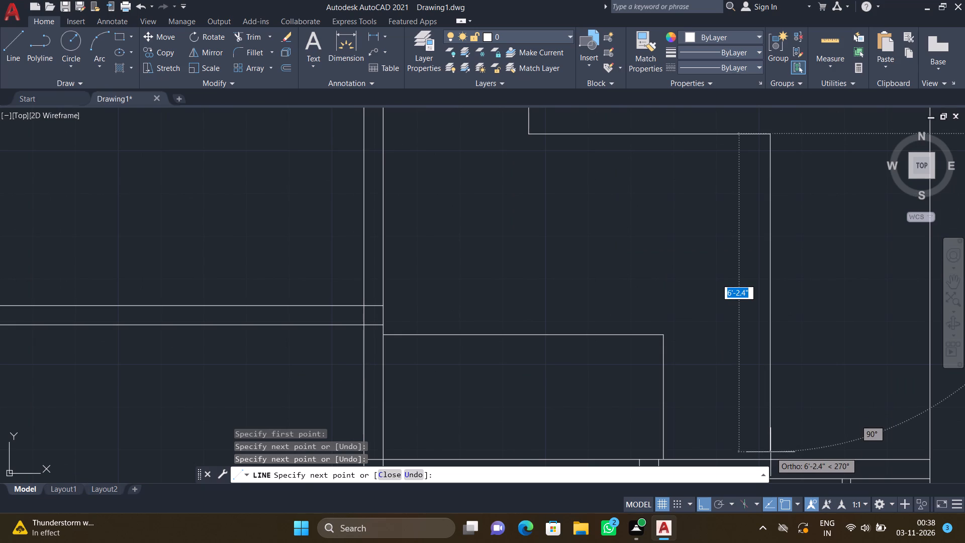
left_click(771, 459)
key("Return")
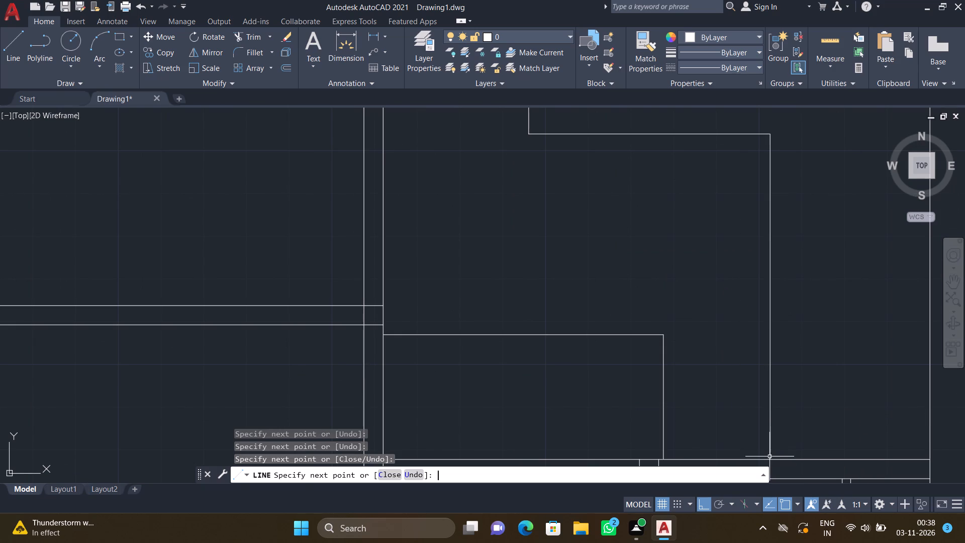
Draw an L-shaped line in the upper-right room, about 2'-8.9" up from its lower partition and across to the outer wall's inner line.
scroll(706, 422, "down", 2)
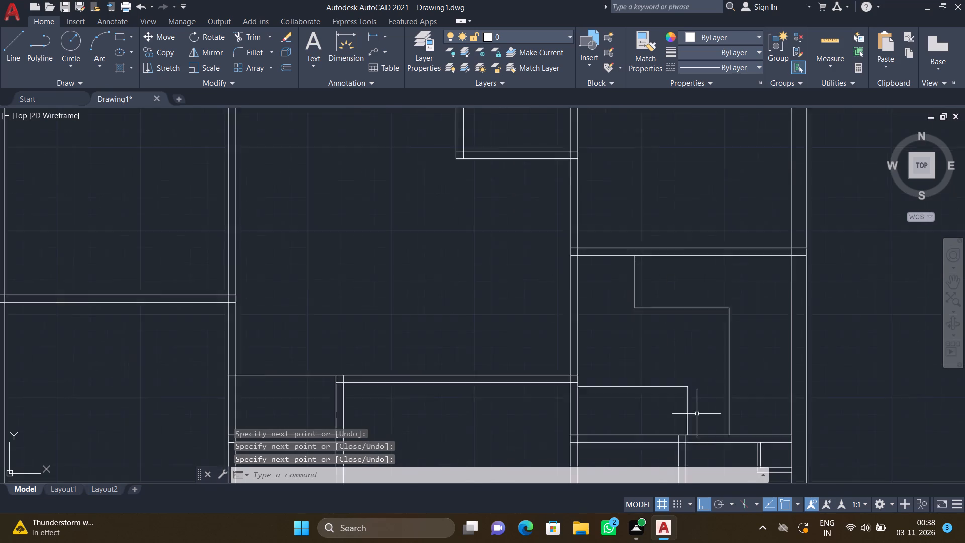
scroll(697, 414, "down", 1)
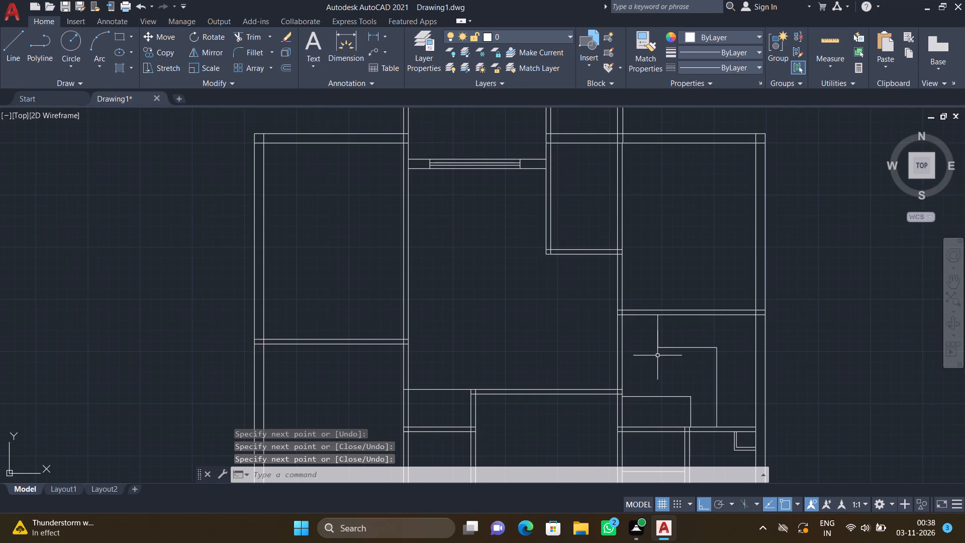
scroll(679, 283, "down", 1)
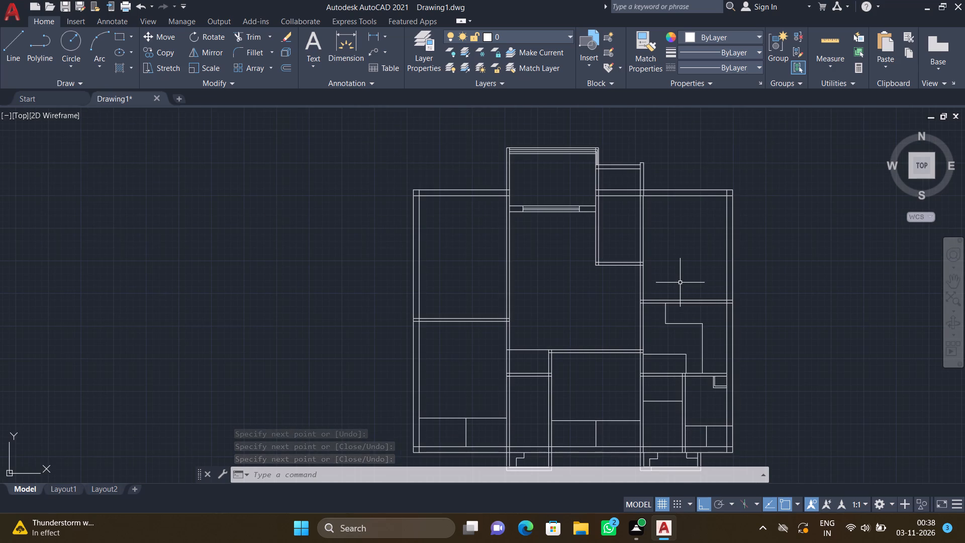
key("l")
key("Return")
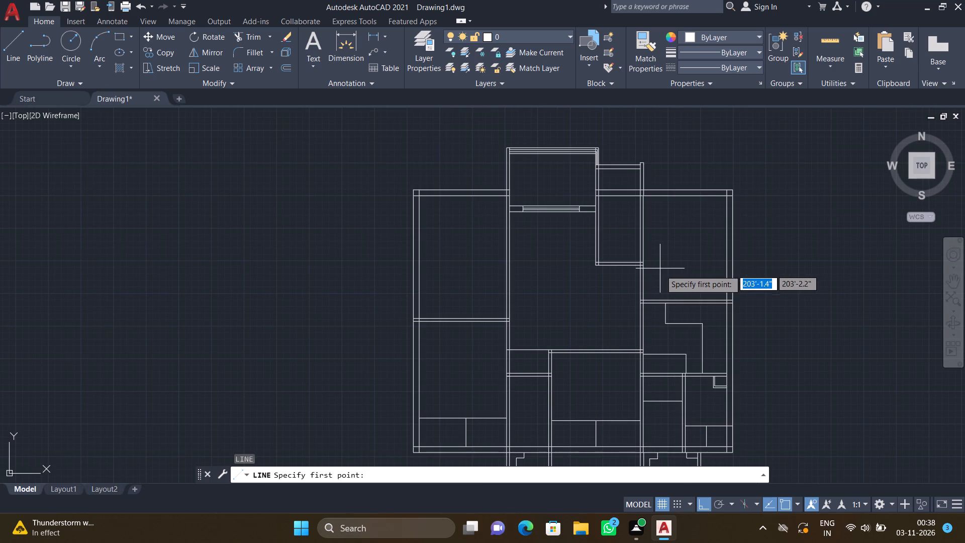
scroll(677, 294, "up", 2)
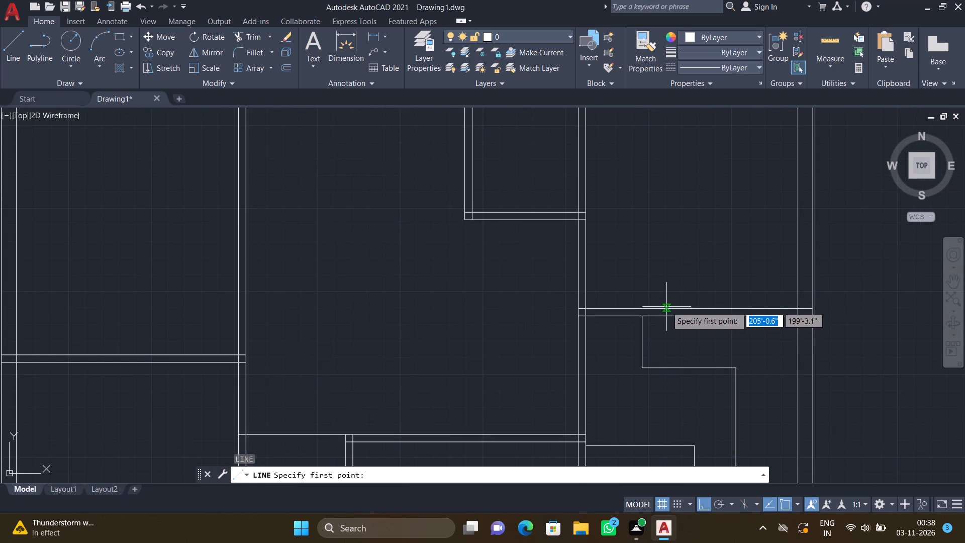
left_click(667, 308)
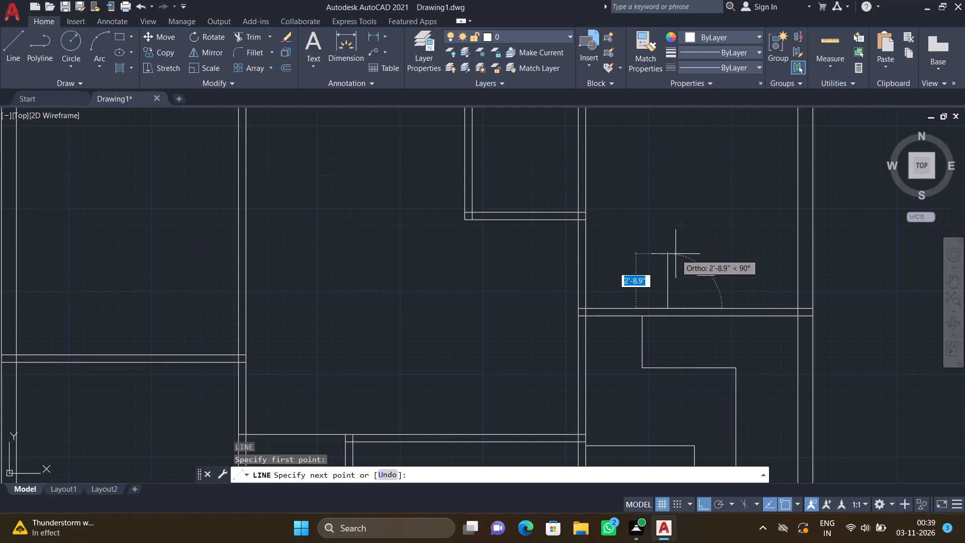
left_click(675, 254)
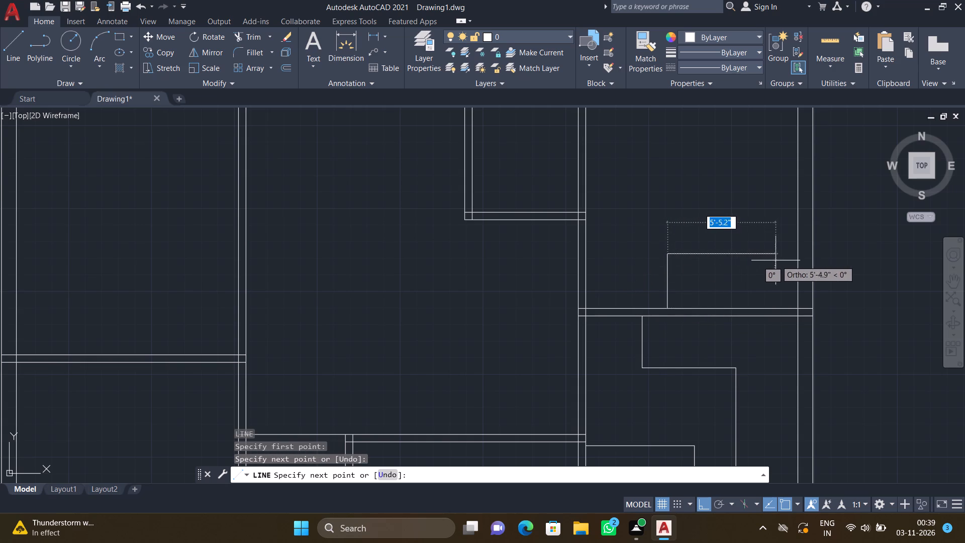
scroll(791, 255, "up", 2)
left_click(802, 250)
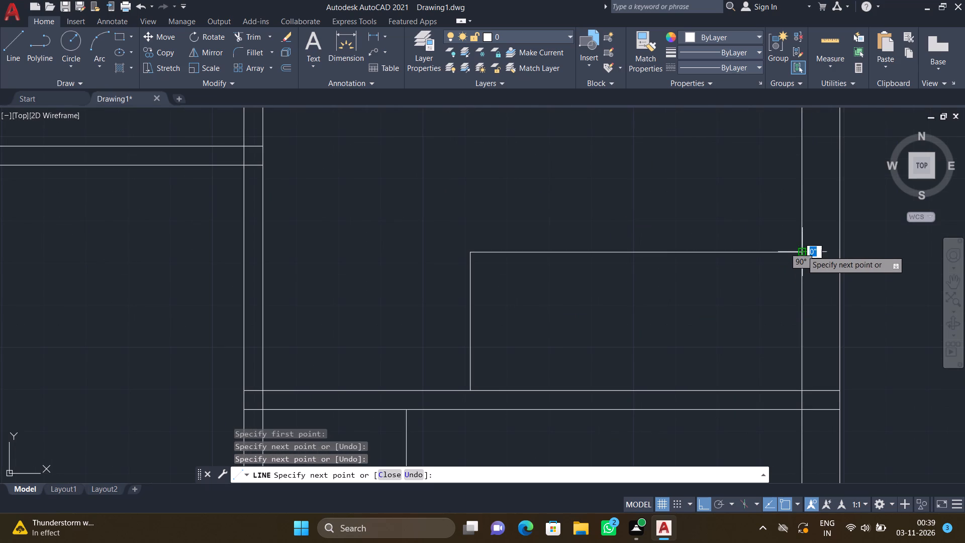
key("Return")
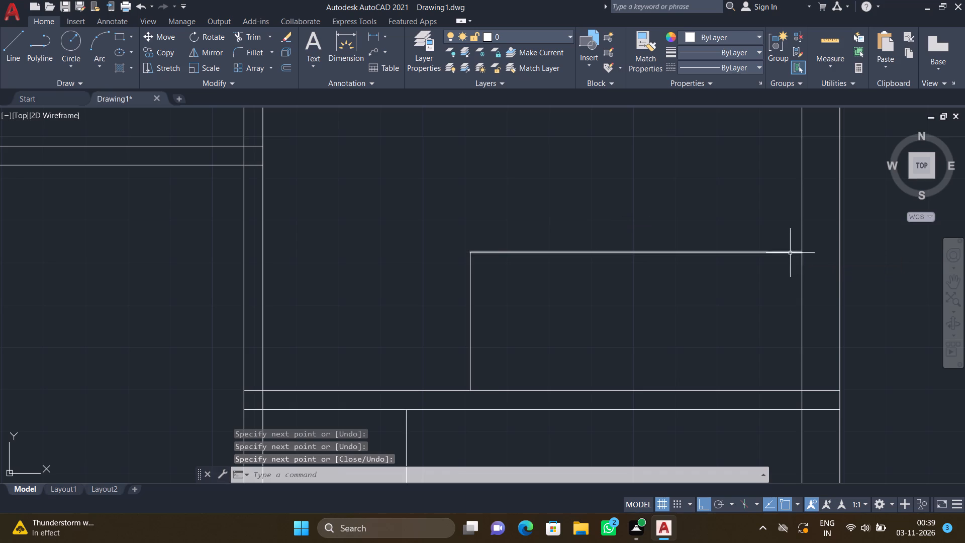
Draw a horizontal line about 5'-4" across the narrow upper room, between its two side walls' inner lines above the lower partition.
scroll(783, 272, "down", 3)
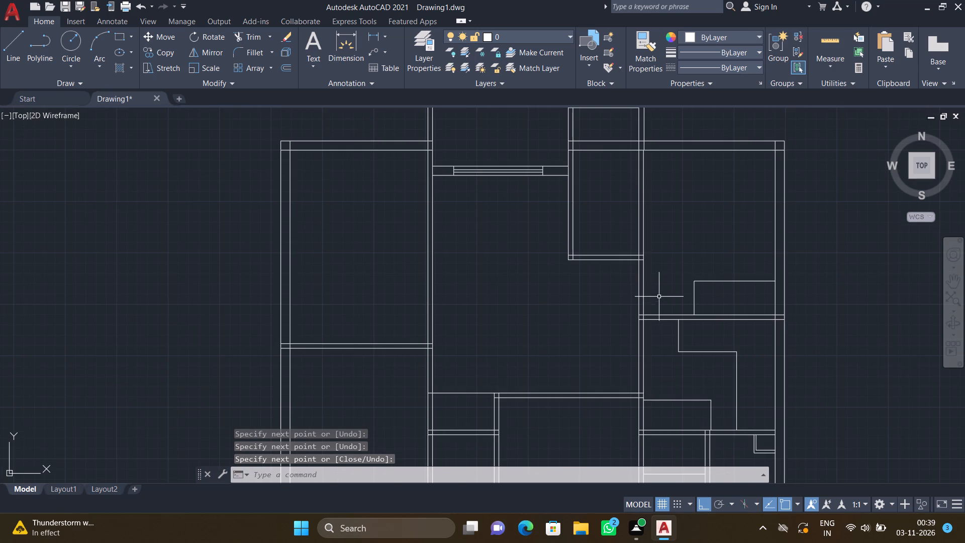
key("l")
key("Return")
scroll(581, 223, "up", 2)
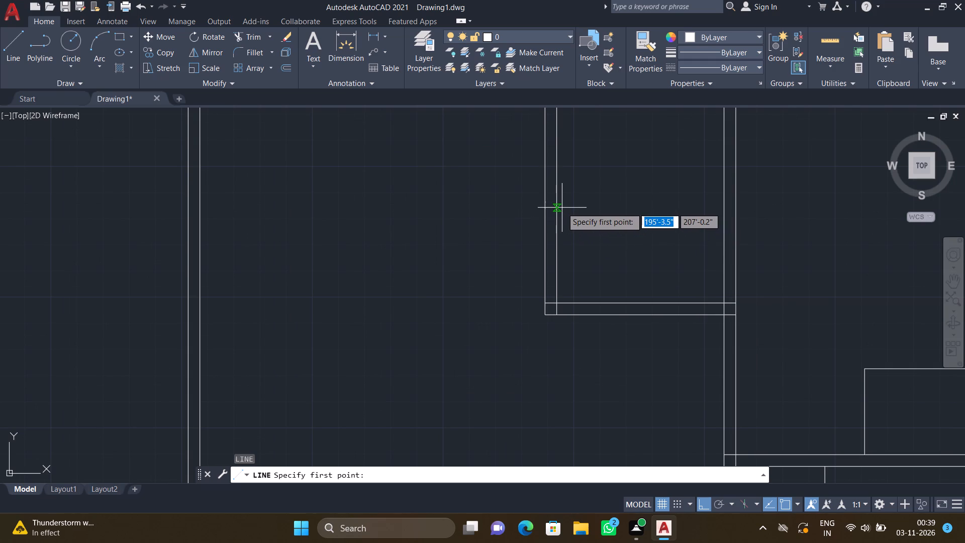
left_click_drag(557, 206, 565, 208)
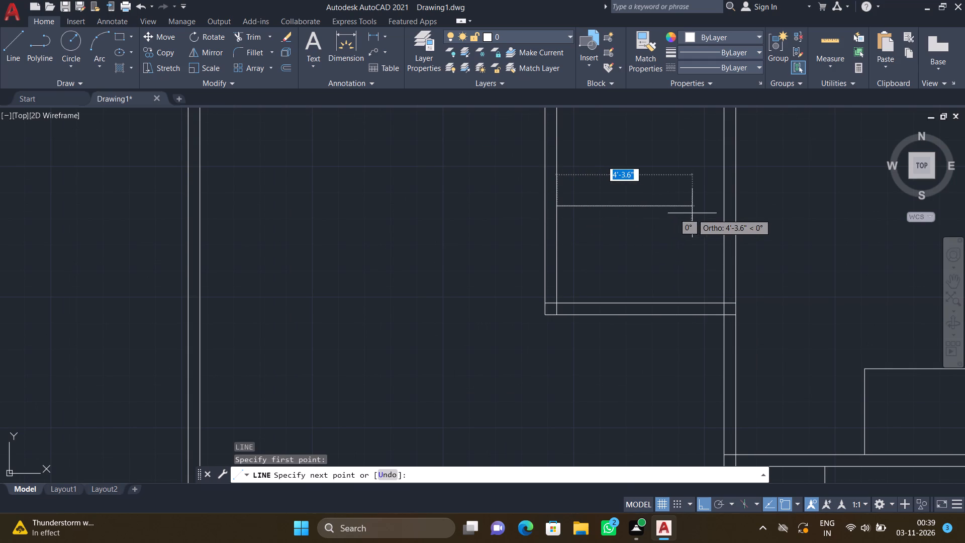
left_click(724, 207)
key("Return")
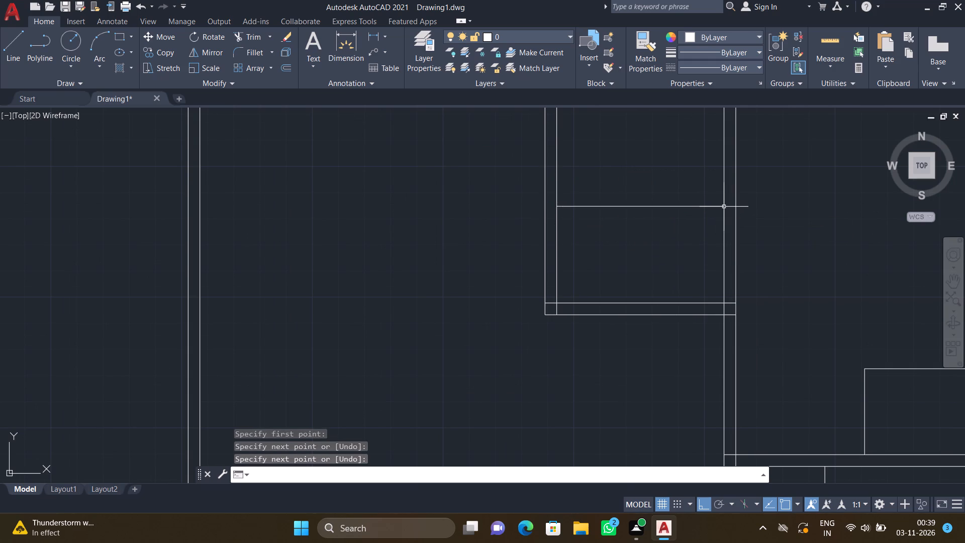
Draw a 6' by 9" rectangle from lines in the empty area beside the floor plan's left outer wall.
scroll(608, 197, "down", 2)
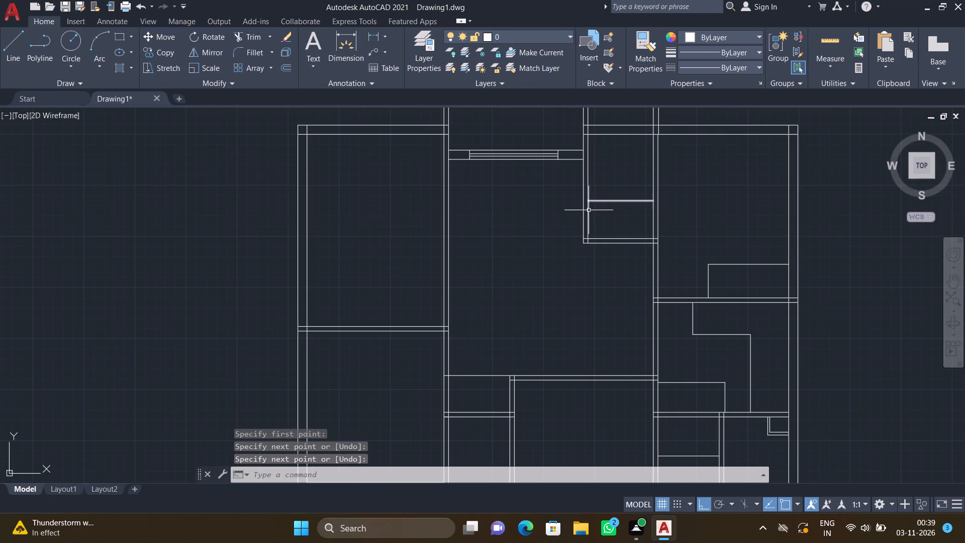
scroll(530, 241, "down", 2)
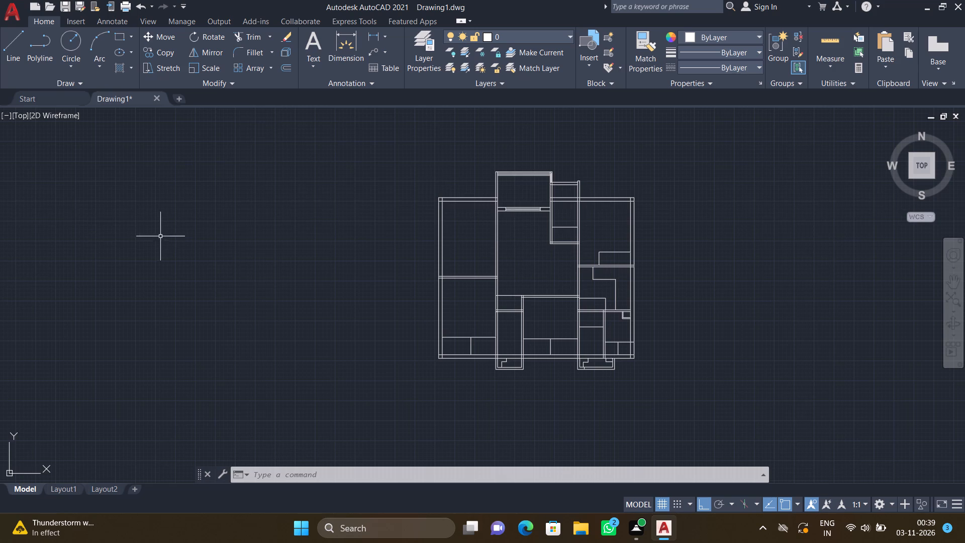
key("l")
key("Return")
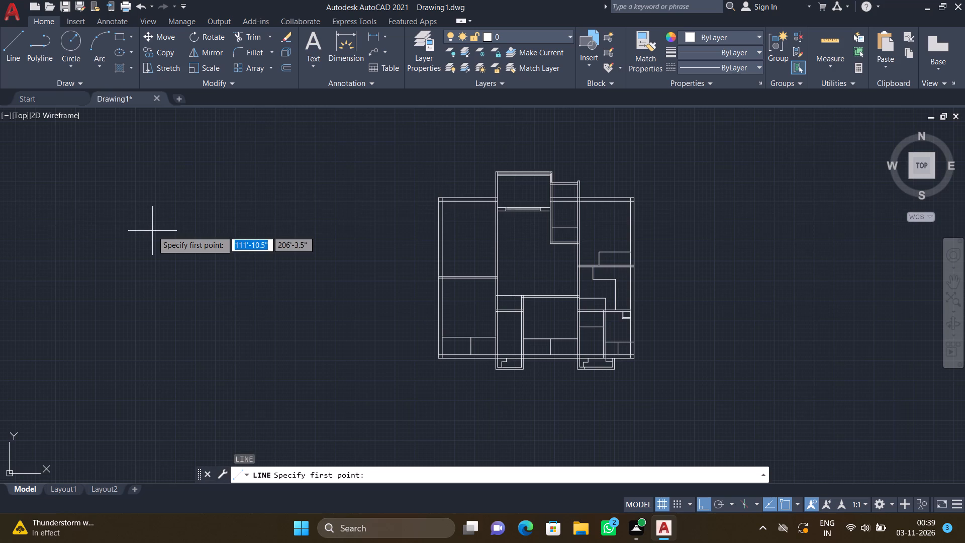
left_click(160, 226)
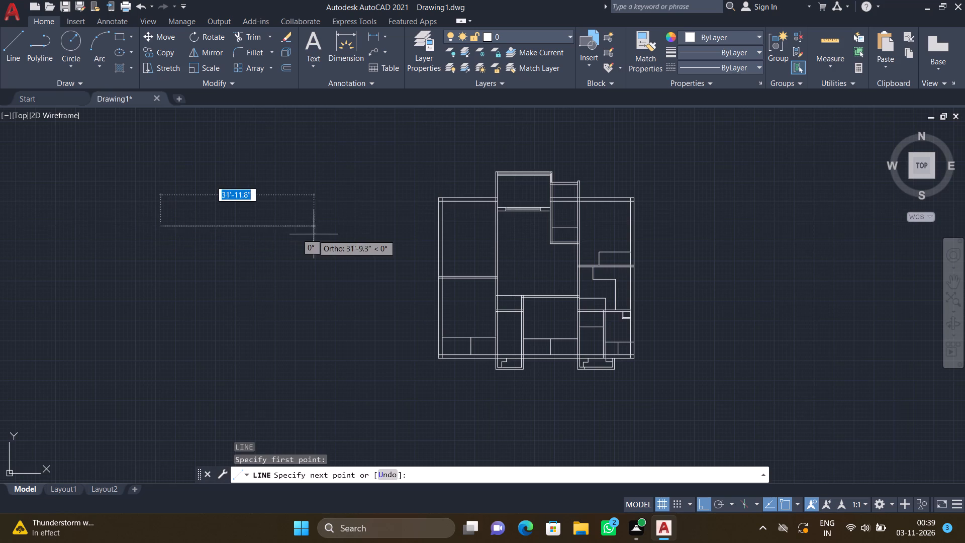
type("6'")
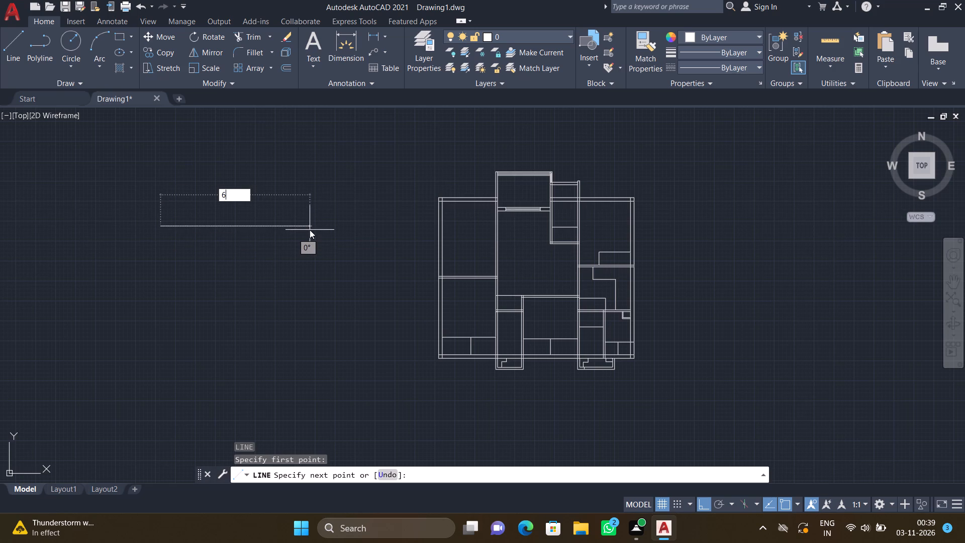
key("Return")
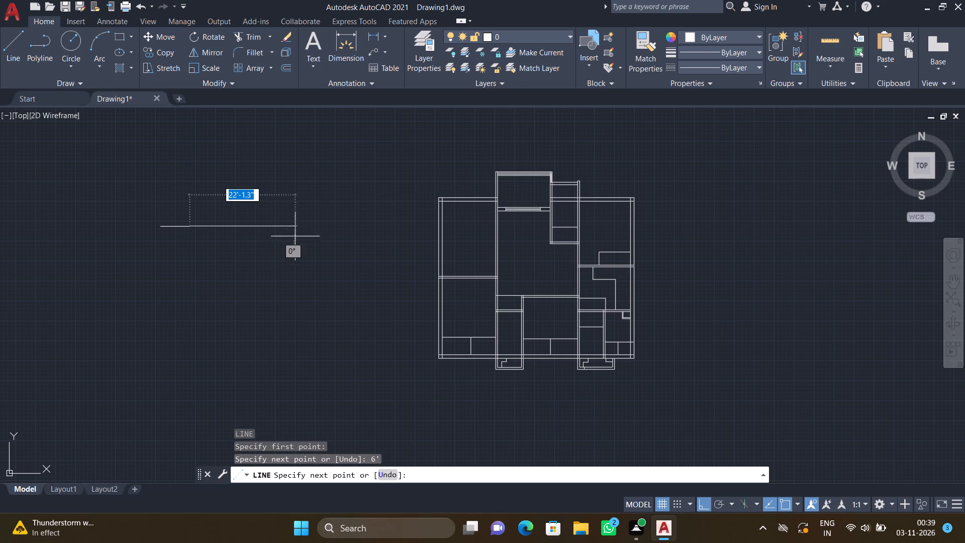
key("9")
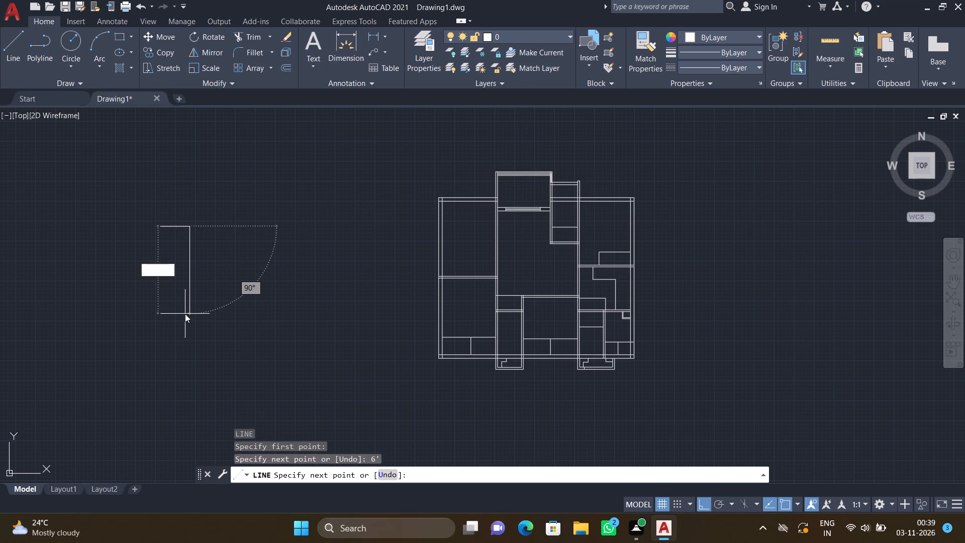
key("shift+quotedbl")
key("Return")
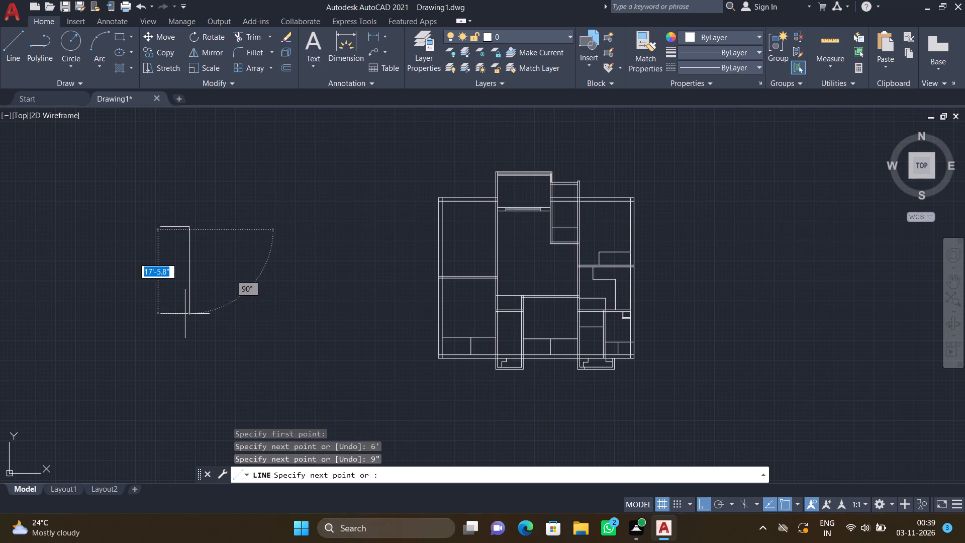
type("6'")
key("Return")
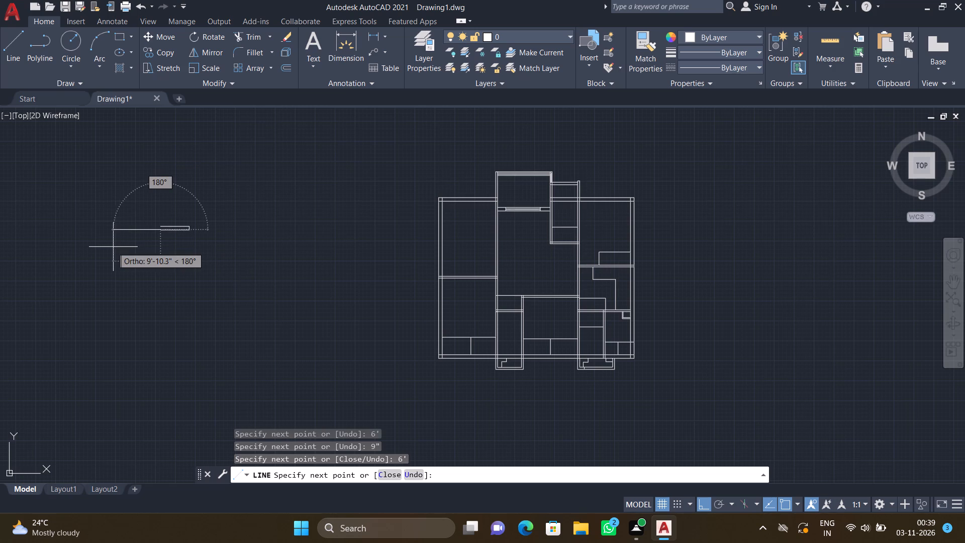
key("9")
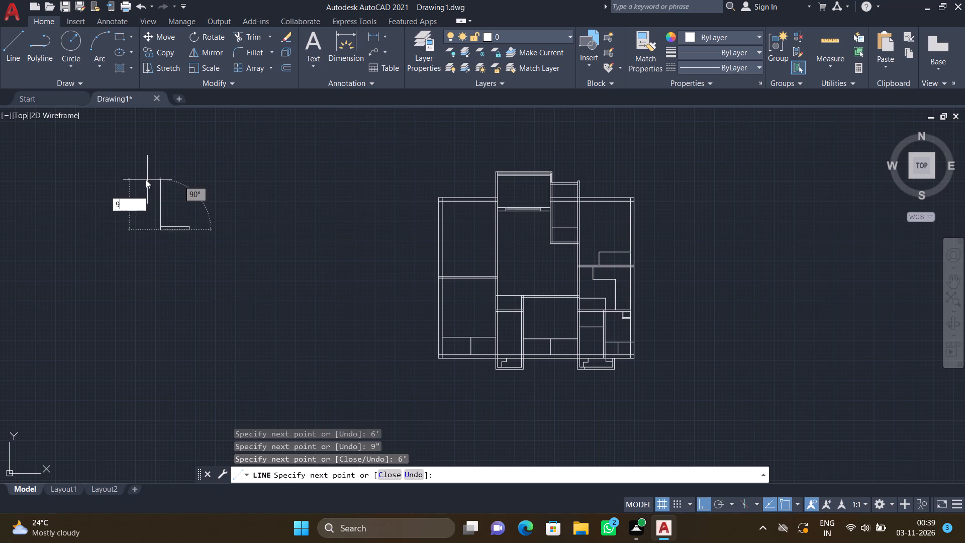
key("shift+quotedbl")
key("Return")
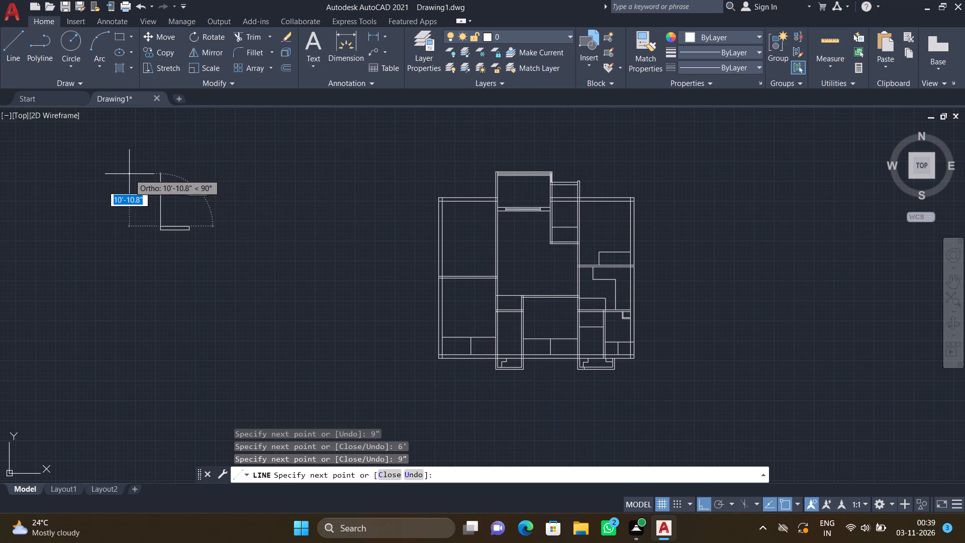
key("Return")
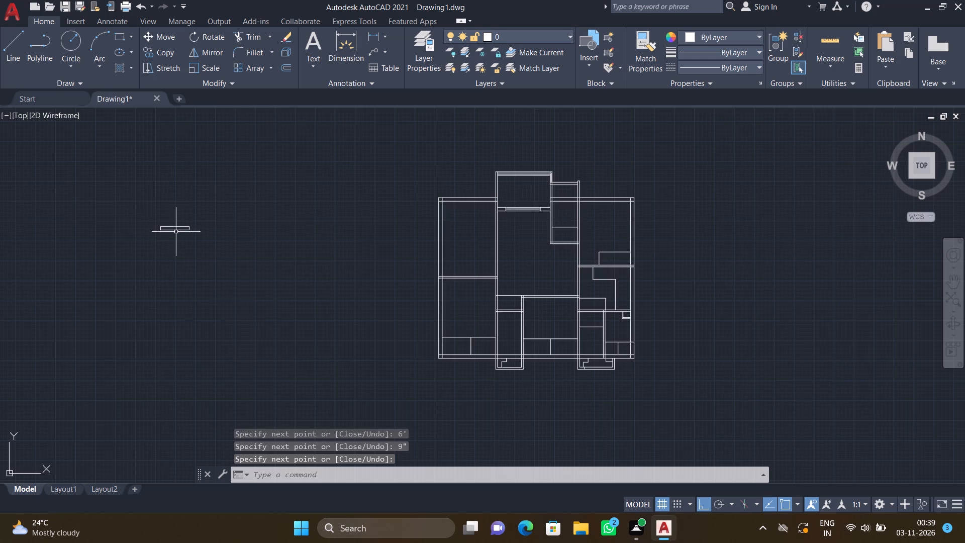
Offset the upper and lower long edges of the 6' by 9" rectangle 3" inwards.
scroll(178, 232, "up", 3)
key("o")
key("Return")
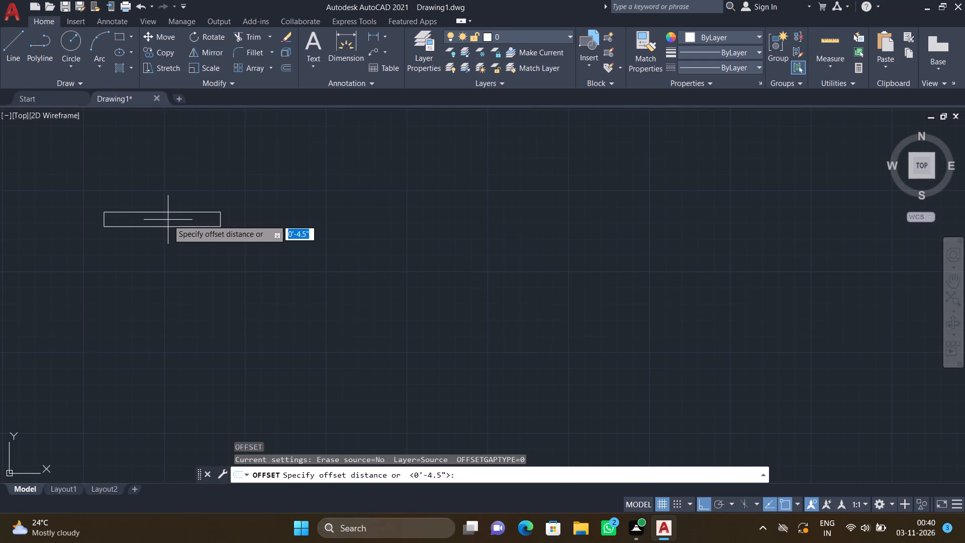
key("3")
key("shift+quotedbl")
key("Return")
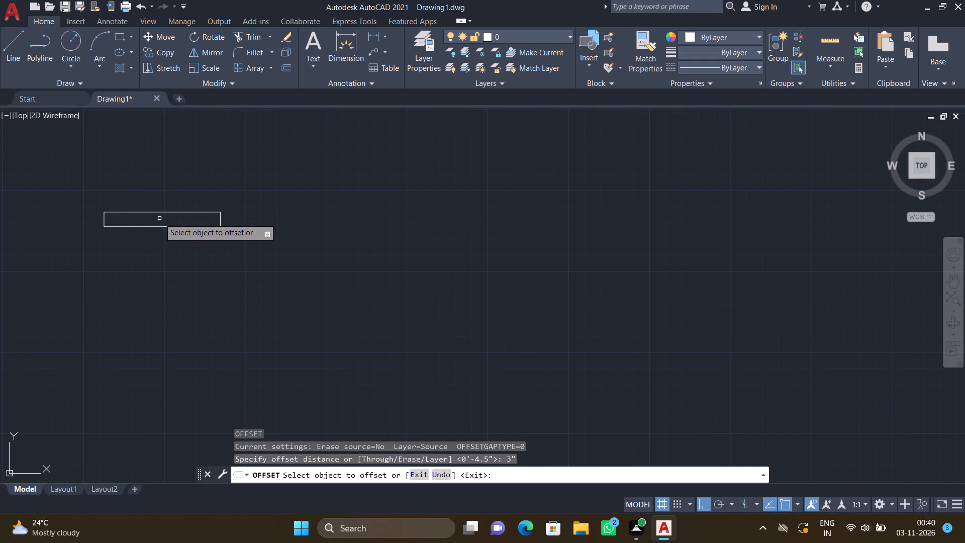
scroll(159, 220, "up", 2)
left_click(164, 199)
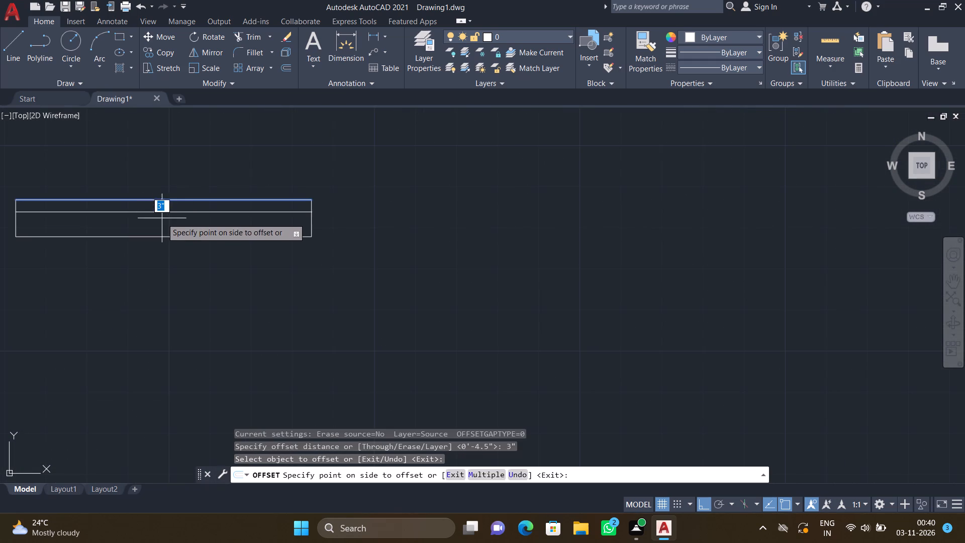
left_click(162, 218)
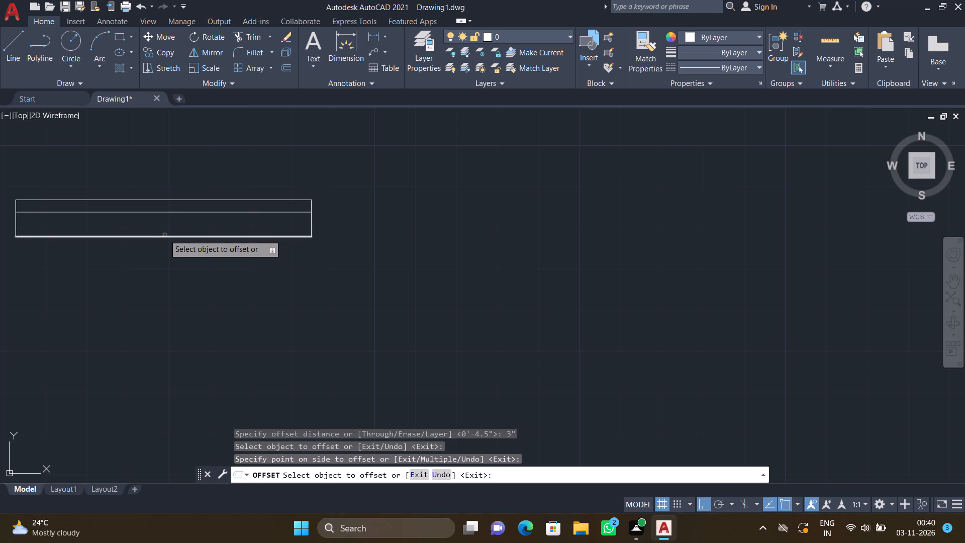
left_click(164, 235)
left_click(167, 237)
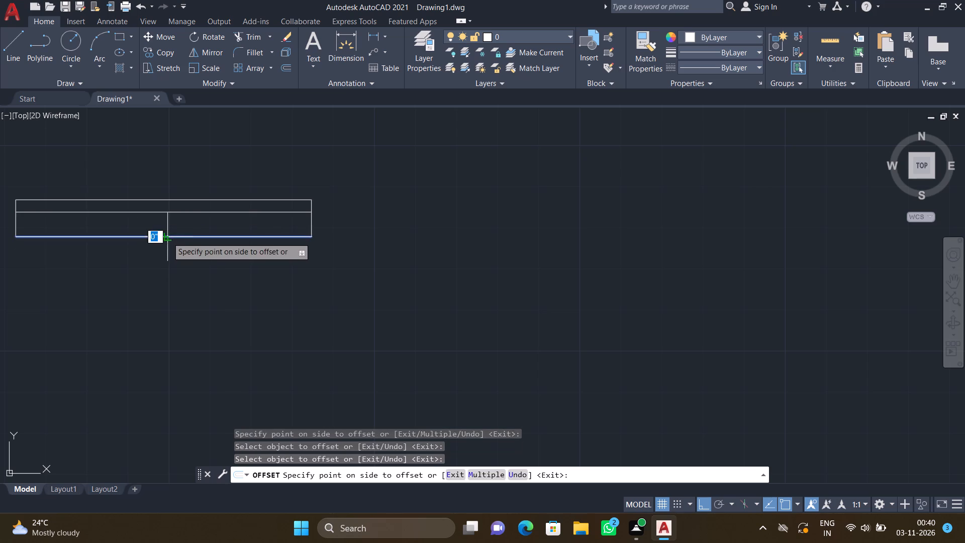
left_click(168, 227)
key("Return")
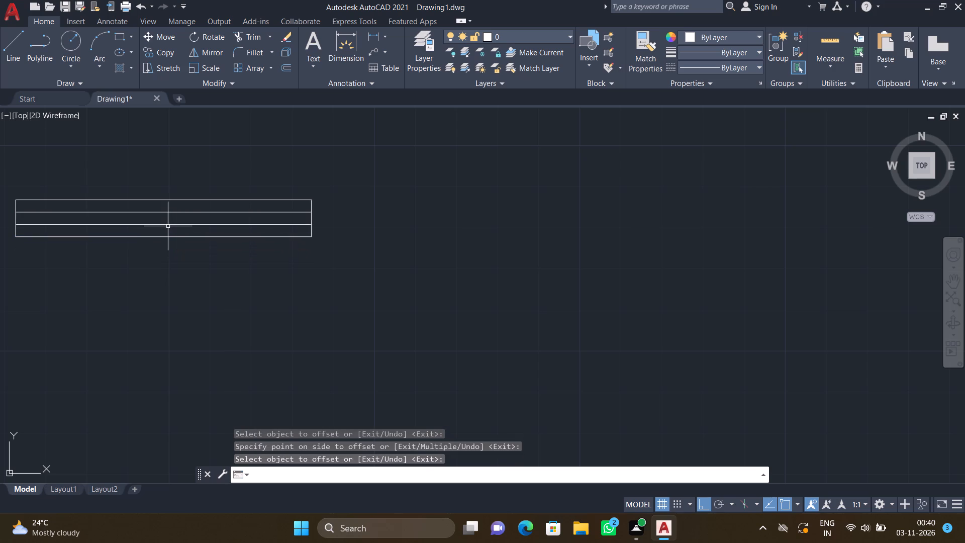
Draw a 4' by 9" rectangle from lines in the empty area between the 6' window symbol and the floor plan.
scroll(156, 234, "down", 4)
key("l")
key("Return")
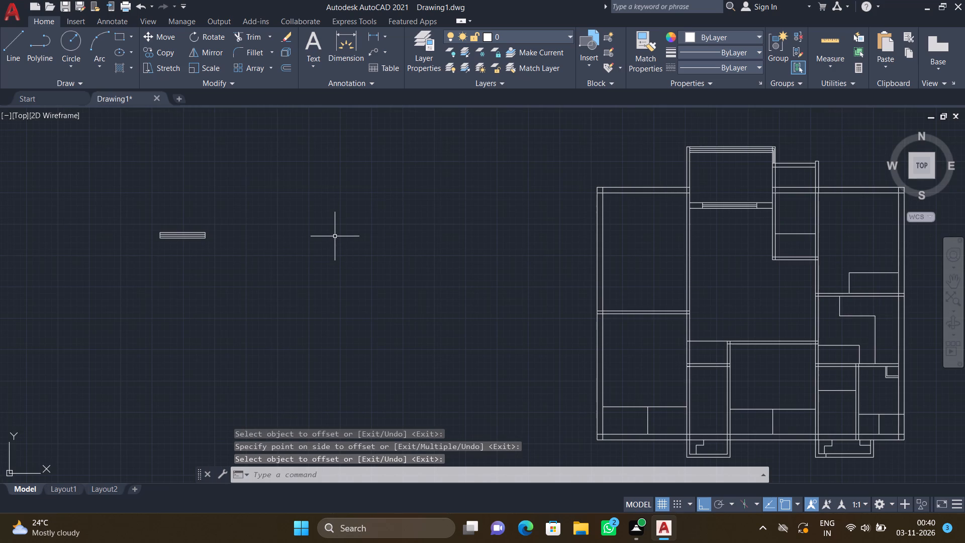
scroll(316, 236, "up", 2)
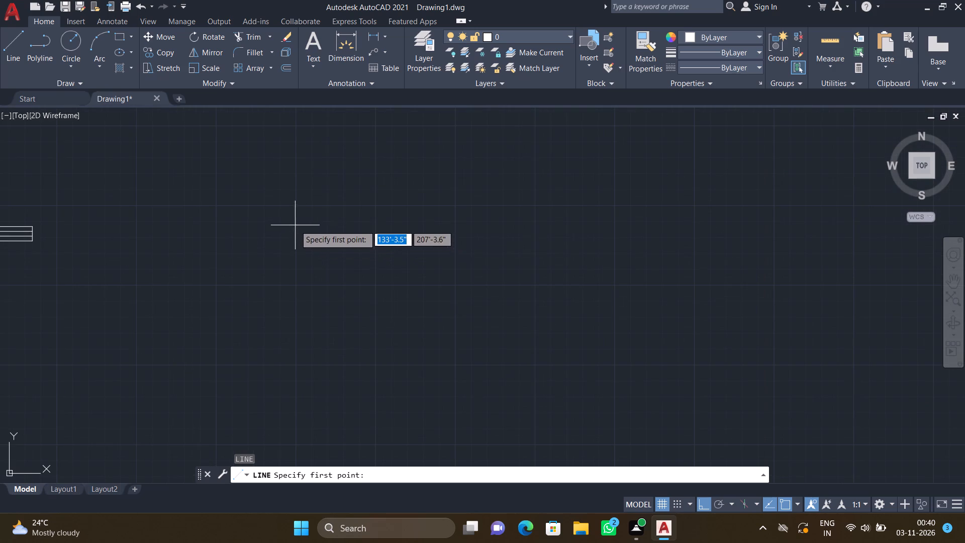
left_click(295, 225)
type("4'")
key("Return")
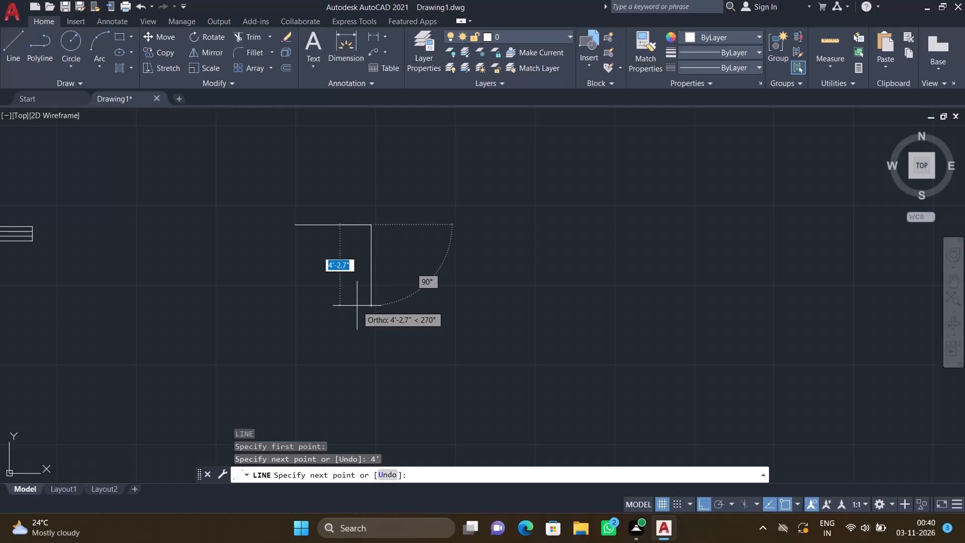
key("9")
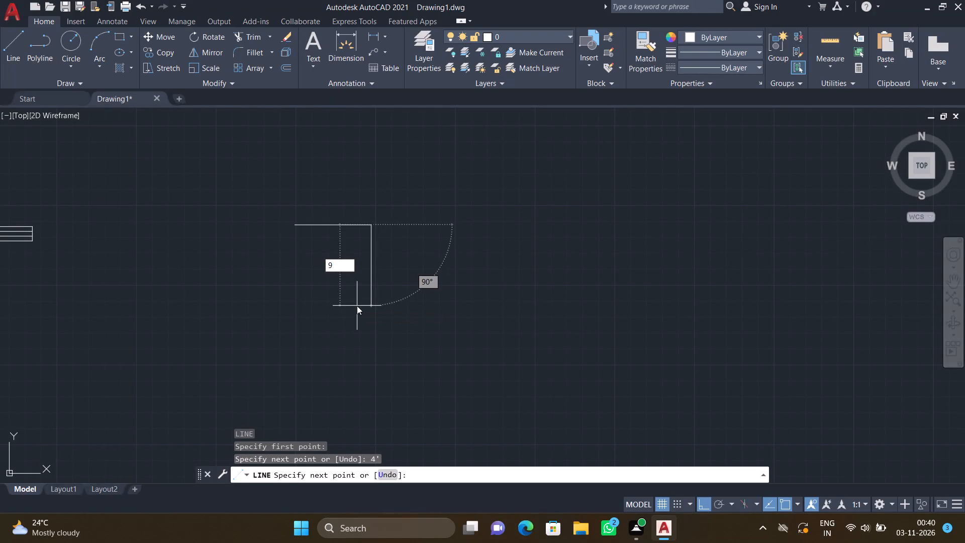
key("shift+quotedbl")
key("Return")
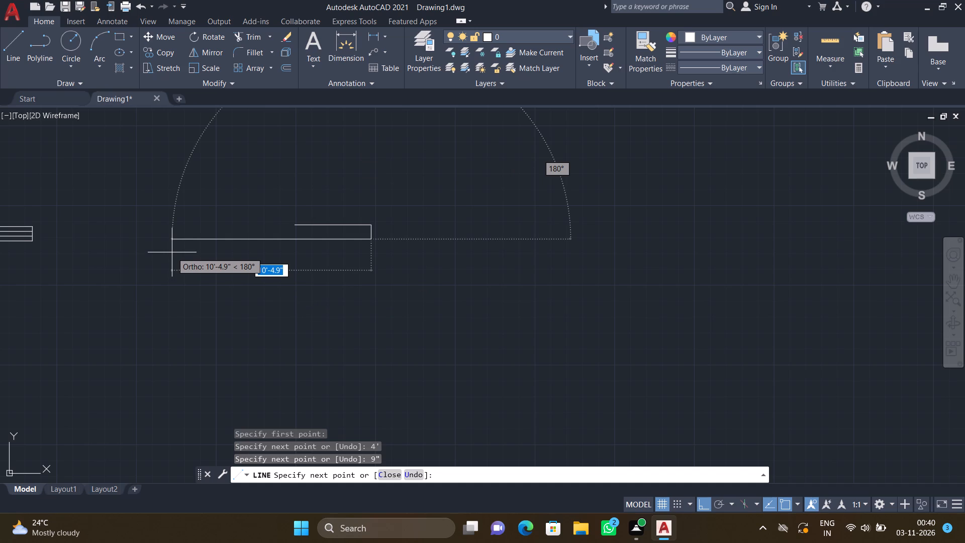
type("4'")
key("Return")
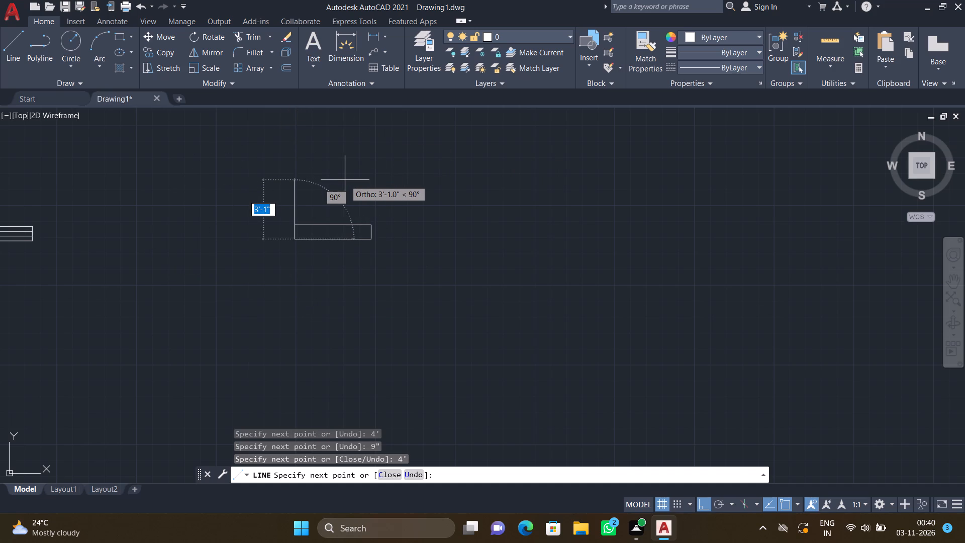
key("9")
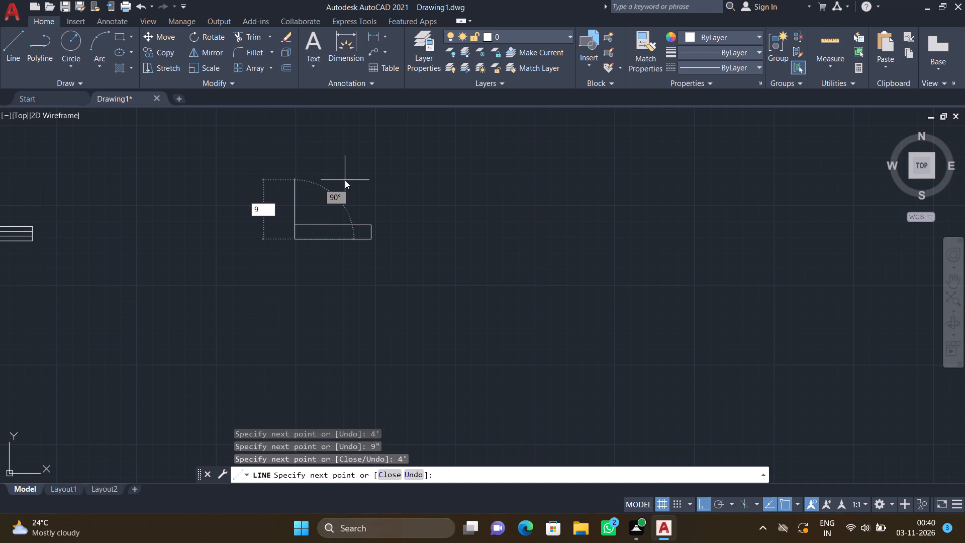
key("shift+quotedbl")
key("Return")
key("Return")
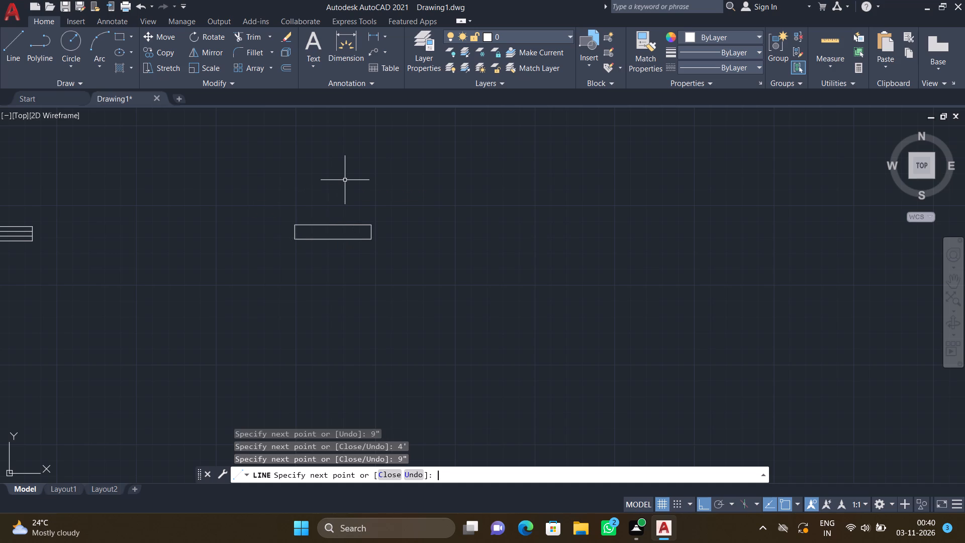
Offset the upper and lower long edges of the 4' by 9" rectangle 3" inwards.
scroll(323, 233, "up", 3)
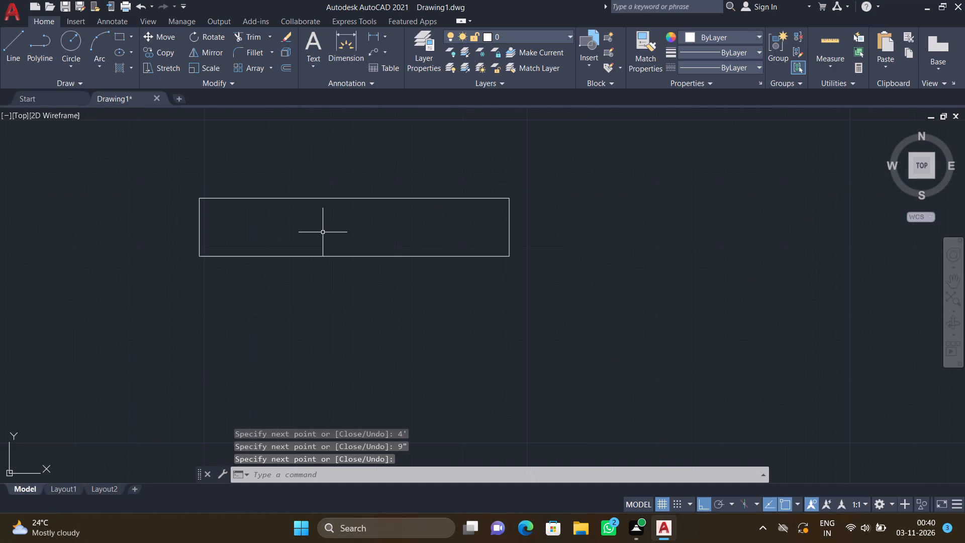
key("o")
key("Return")
key("3")
key("shift+quotedbl")
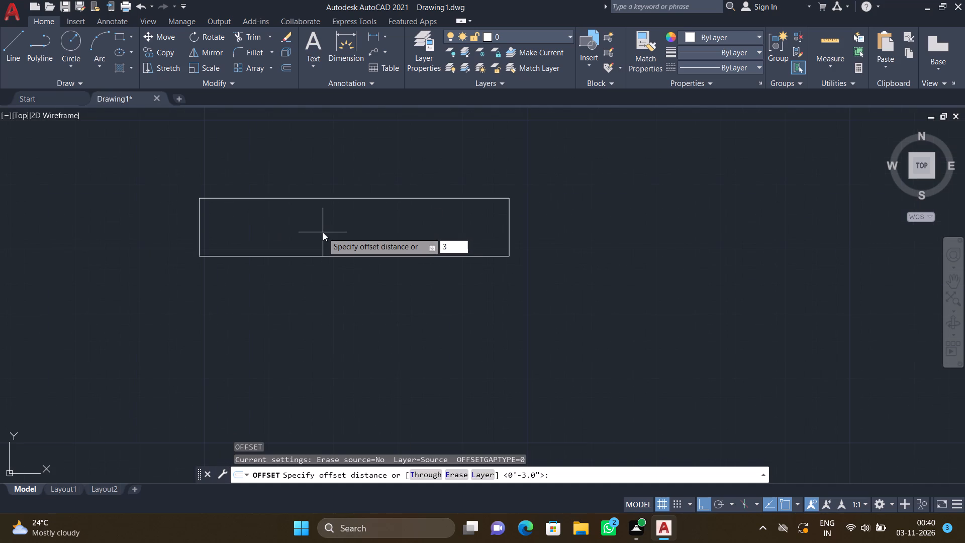
key("Return")
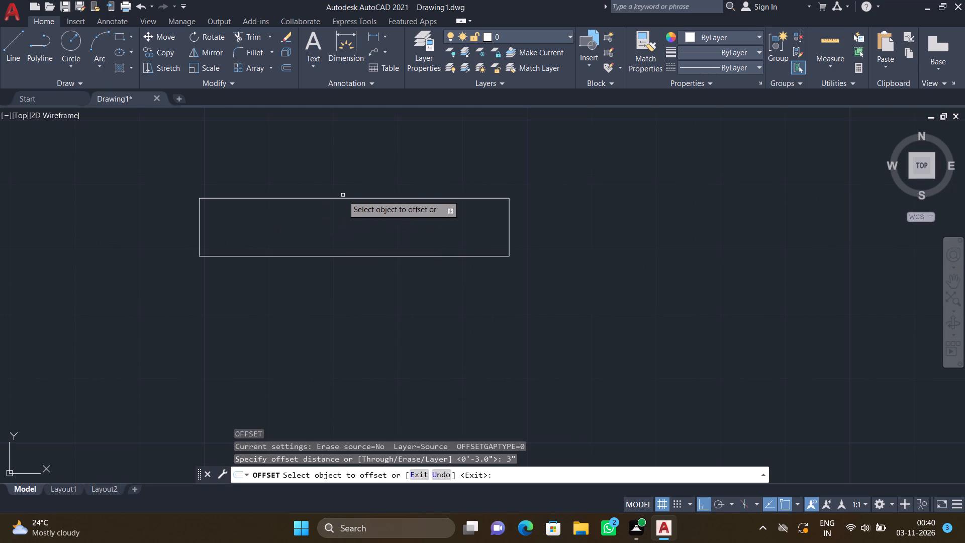
left_click(343, 198)
left_click(347, 236)
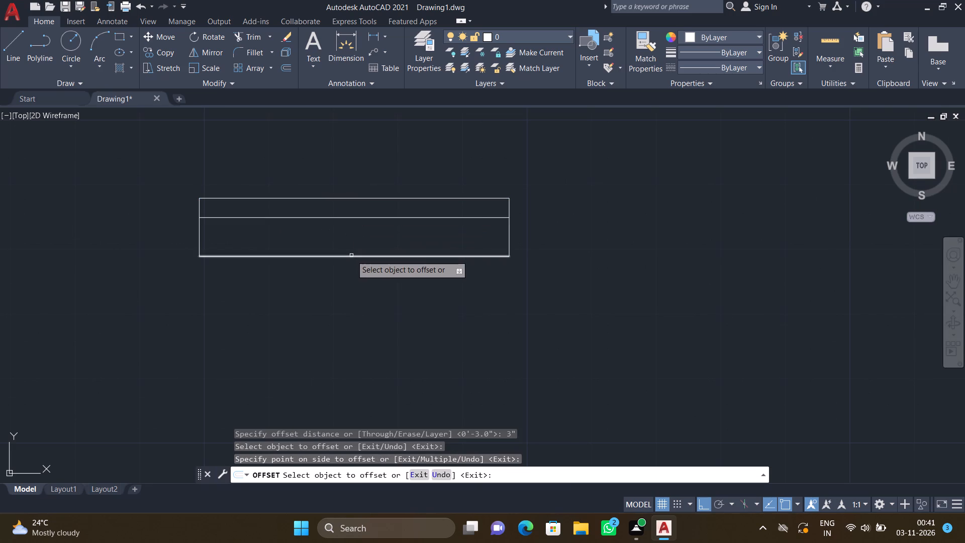
left_click(351, 255)
left_click(357, 229)
key("Return")
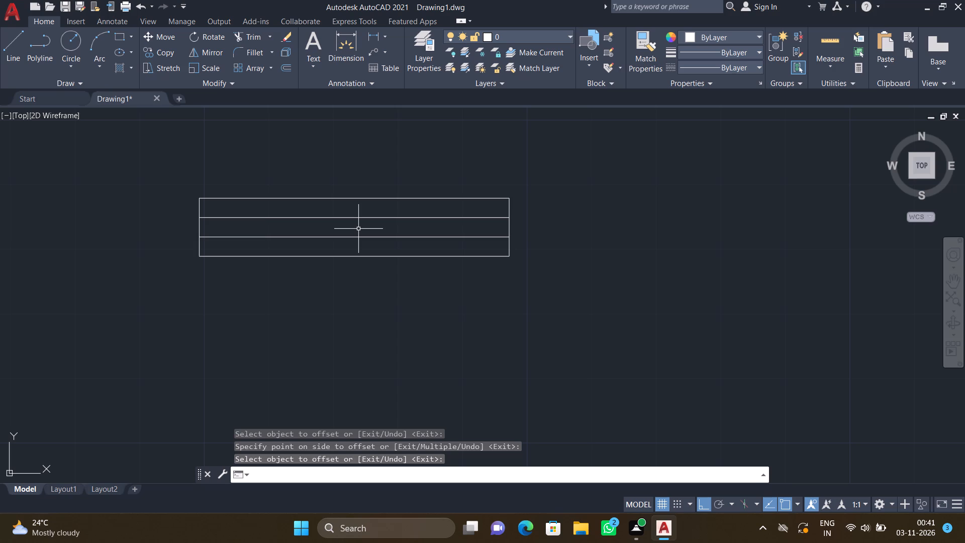
Draw connected lines below the two window symbols: 2' horizontally, 9" up, and 2" back horizontally.
scroll(345, 207, "down", 3)
scroll(214, 307, "down", 2)
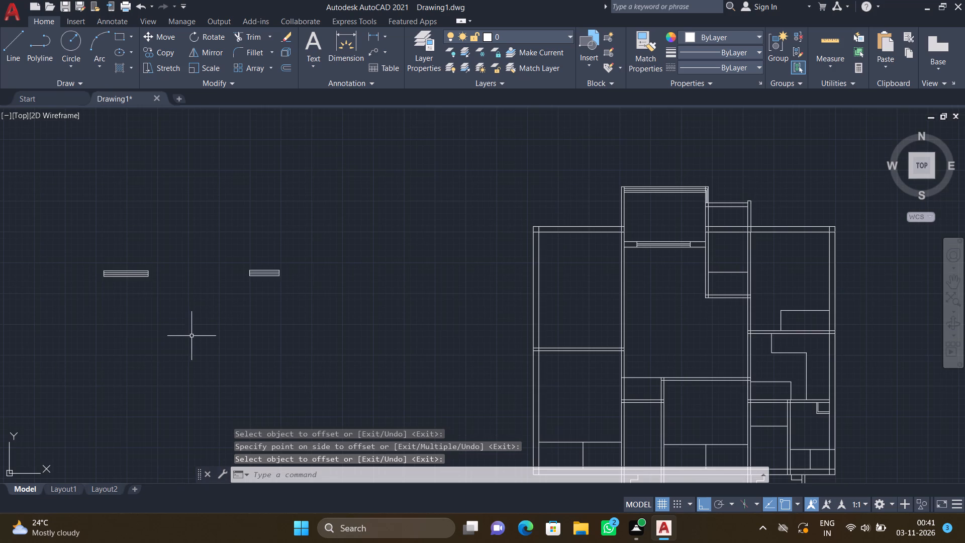
key("l")
key("Return")
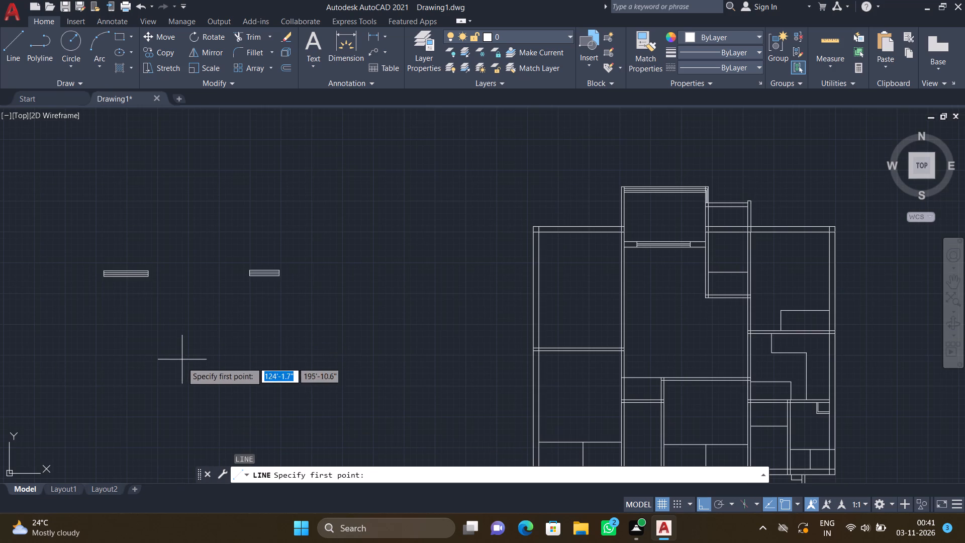
left_click(181, 363)
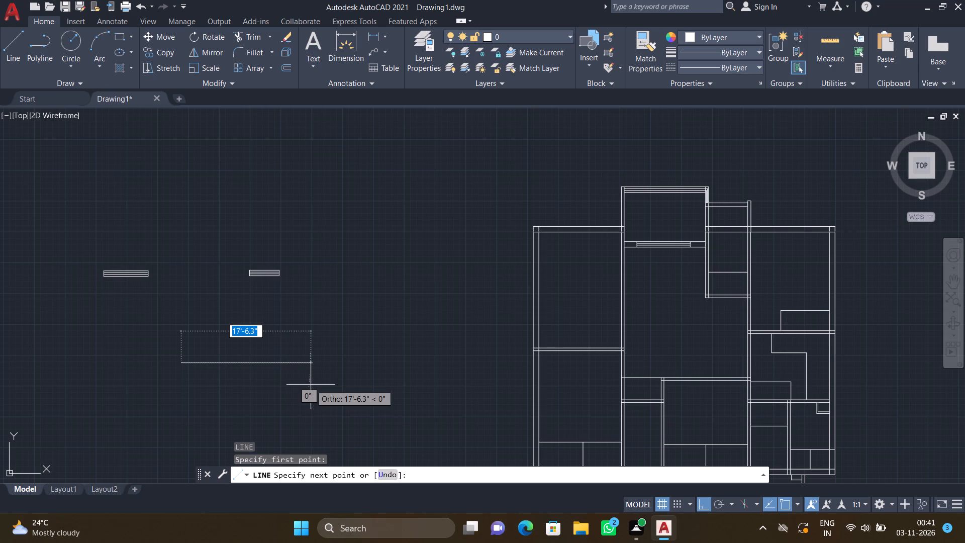
type("2'")
key("Return")
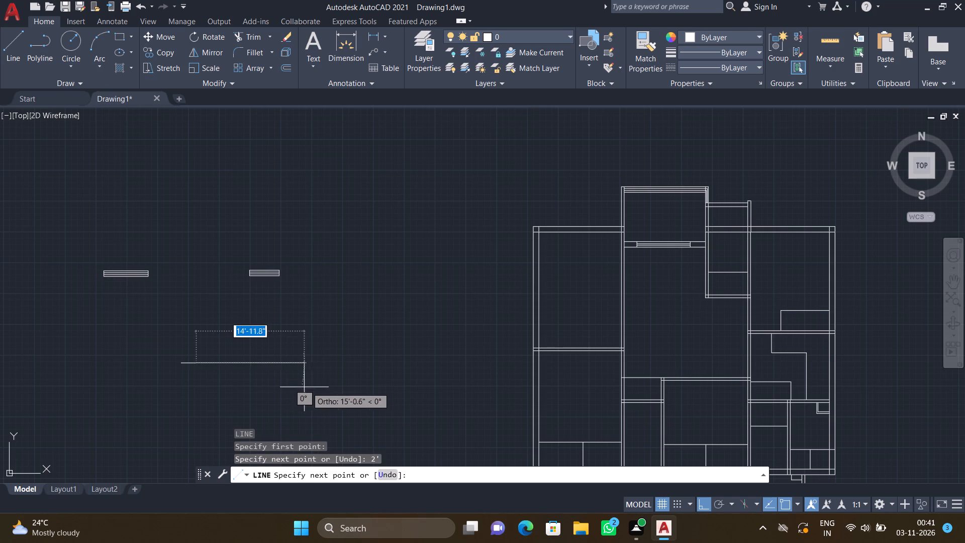
scroll(199, 347, "up", 2)
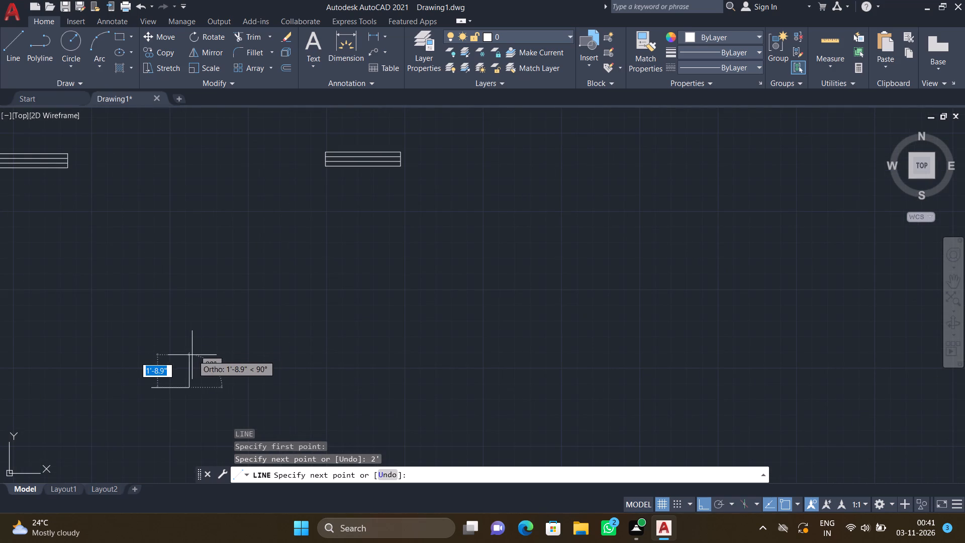
type("9\"")
key("Return")
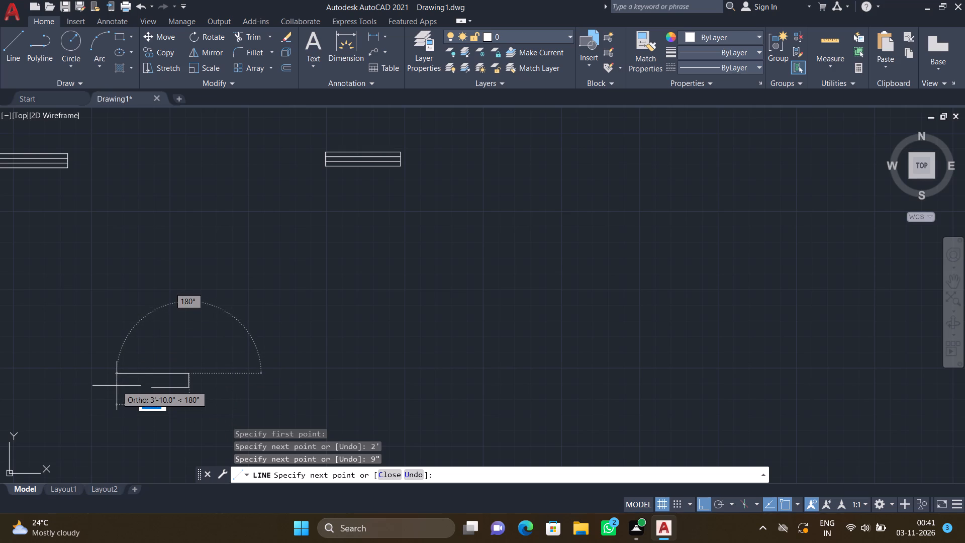
key("2")
key("shift+quotedbl")
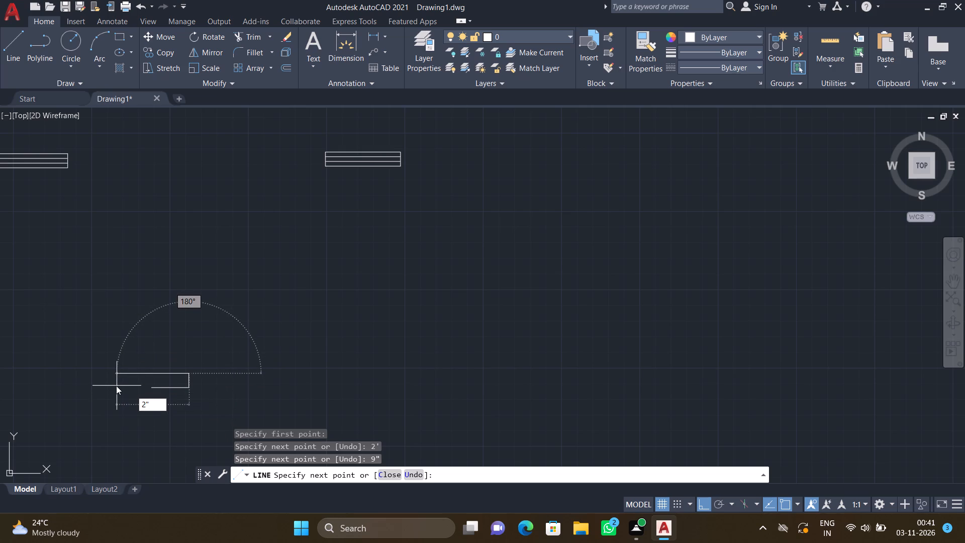
key("Return")
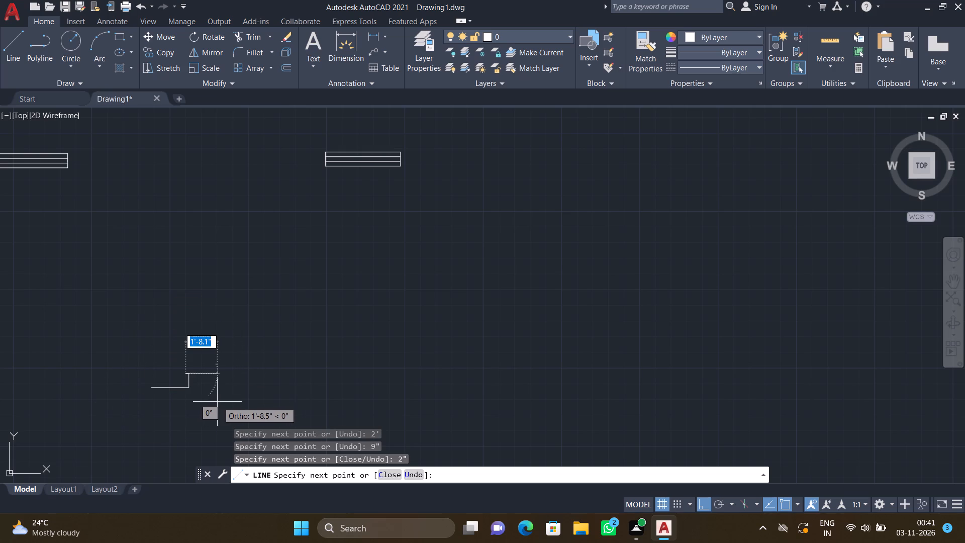
key("Escape")
Delete the 2" line at the upper end of the 9" side.
scroll(172, 389, "up", 3)
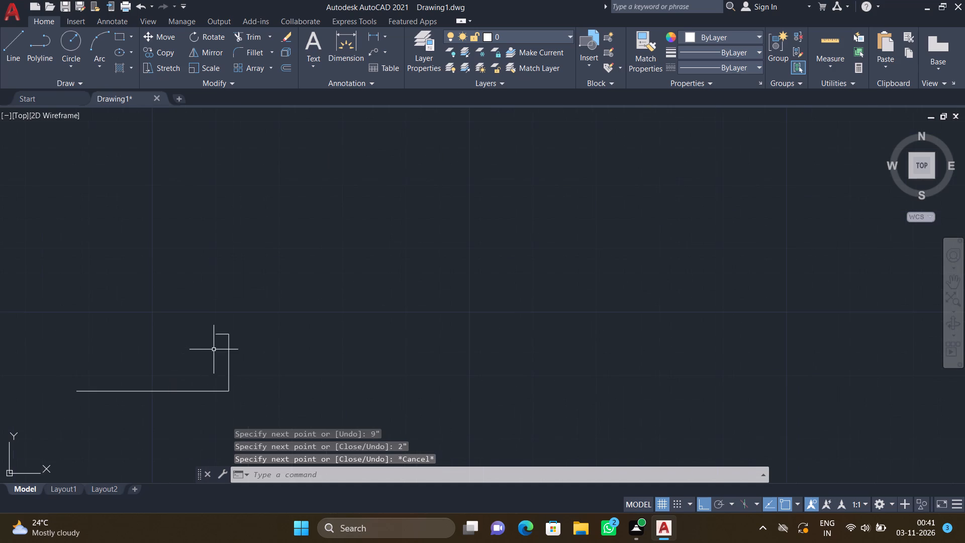
left_click(227, 333)
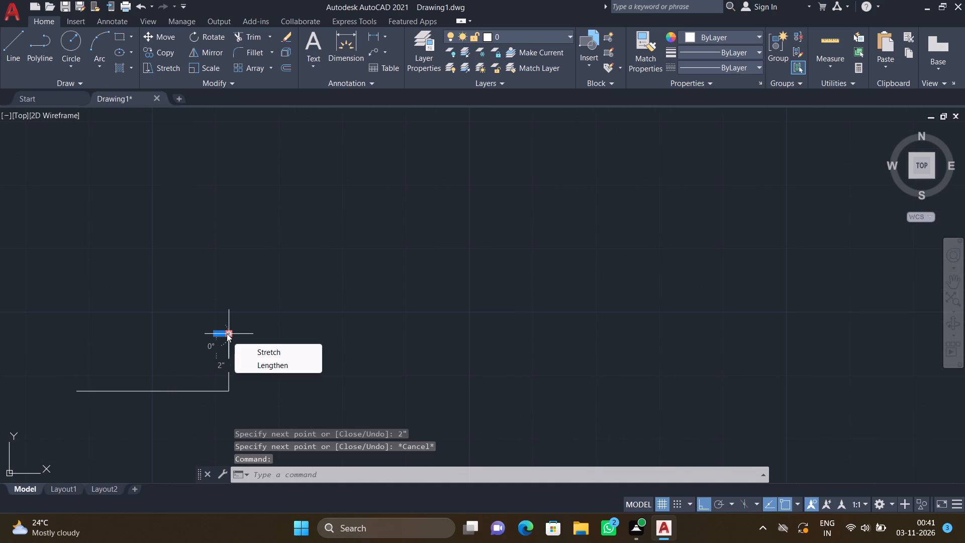
key("Delete")
key("Escape")
key("Delete")
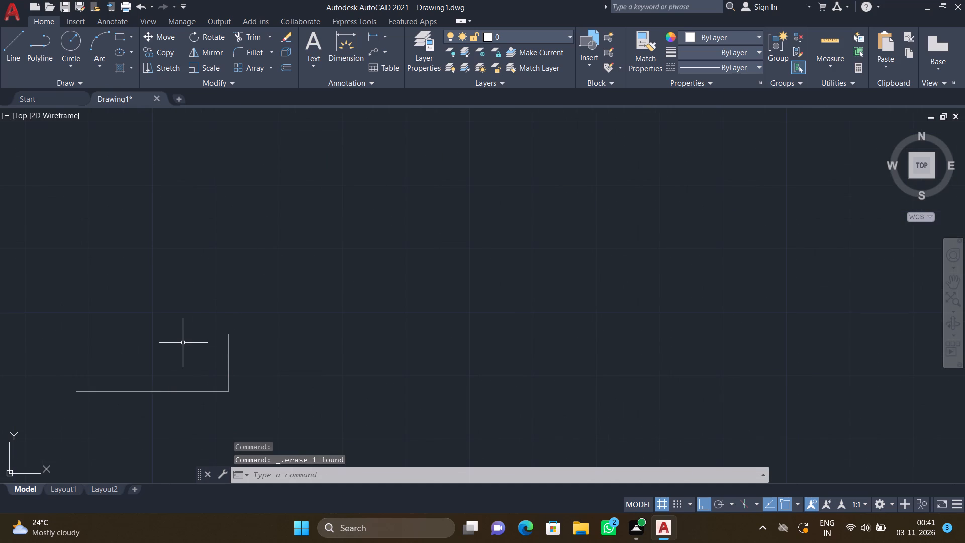
Close the outline into a 2' by 9" rectangle with a 2' upper edge and a 9" side line.
key("l")
key("Return")
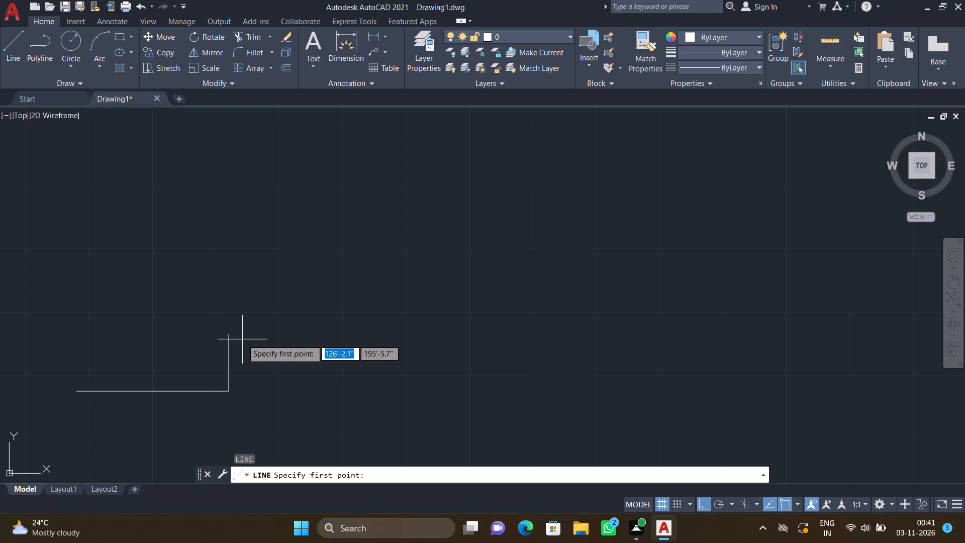
left_click(229, 333)
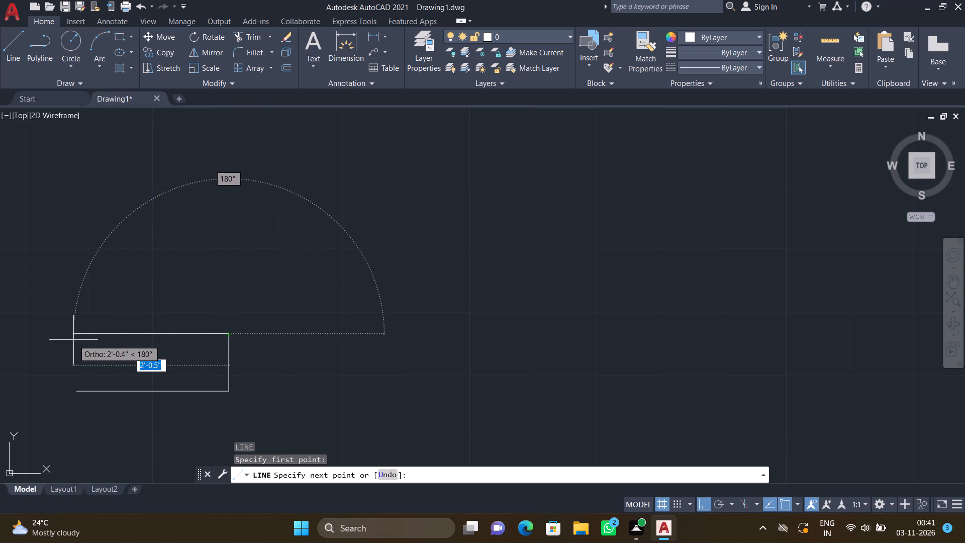
key("2")
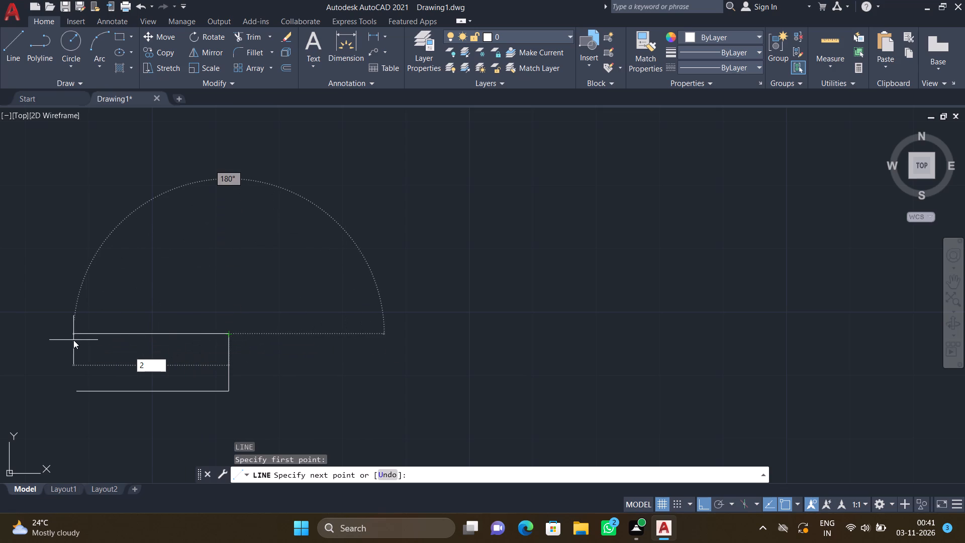
key("apostrophe")
key("Return")
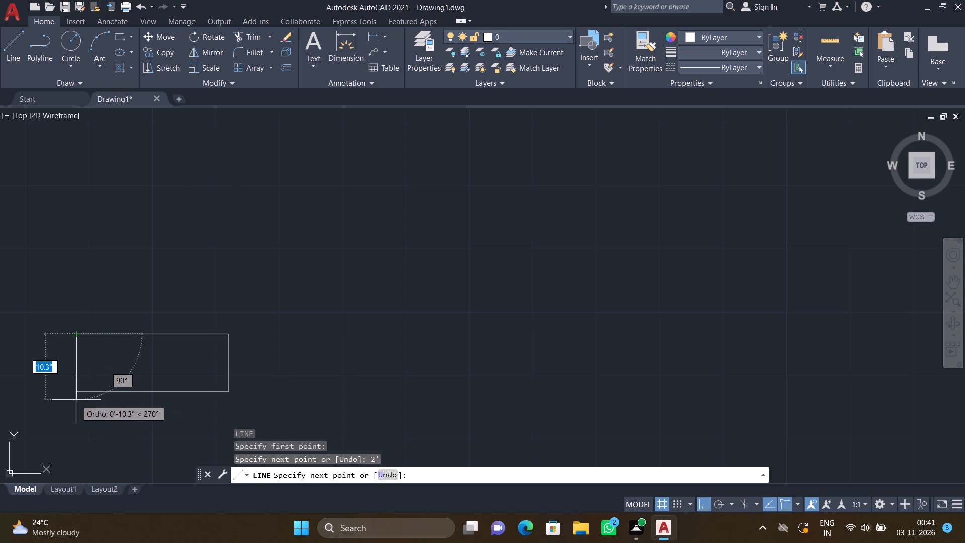
type("2'")
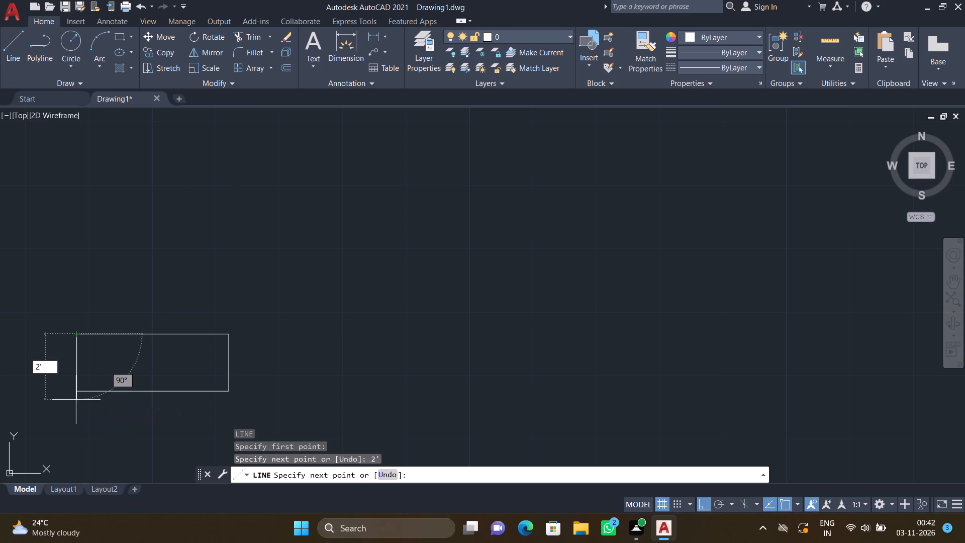
key("Escape")
key("9")
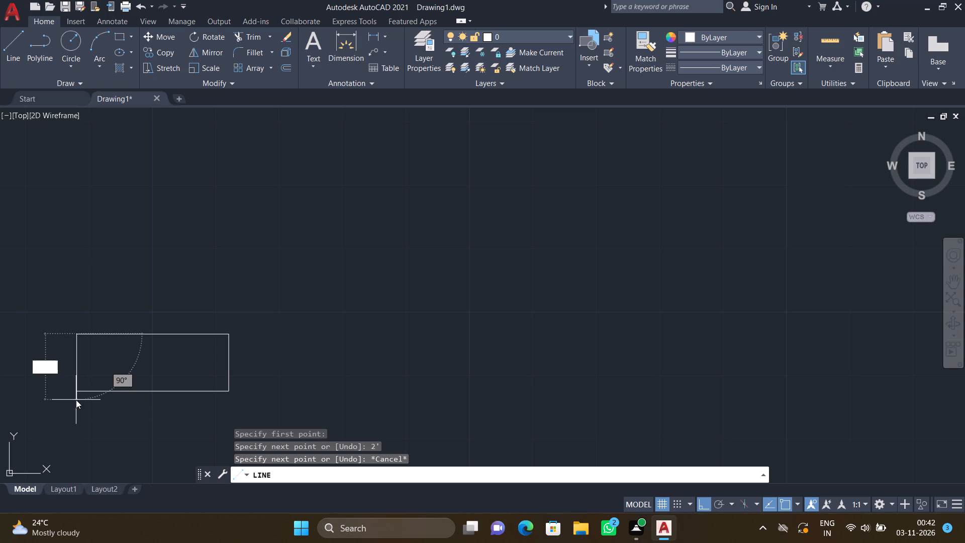
key("shift+quotedbl")
key("Return")
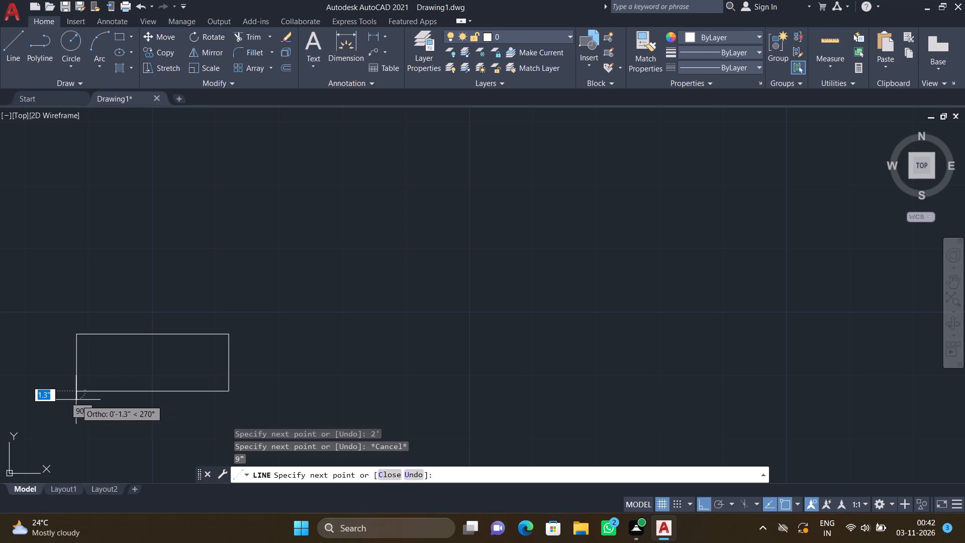
key("Return")
Offset the upper and lower long edges of the 2' by 9" rectangle 3" inwards.
scroll(72, 395, "down", 1)
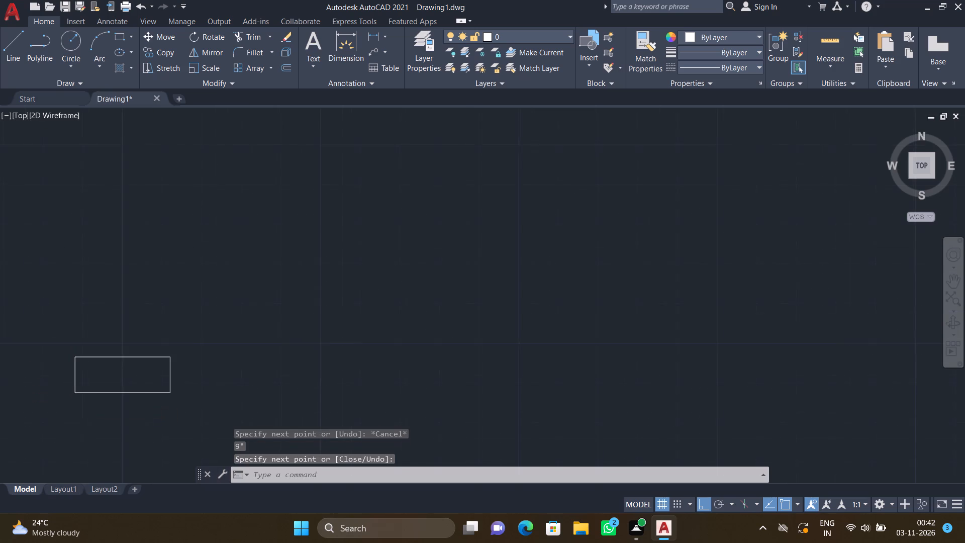
scroll(72, 396, "down", 2)
scroll(139, 403, "down", 1)
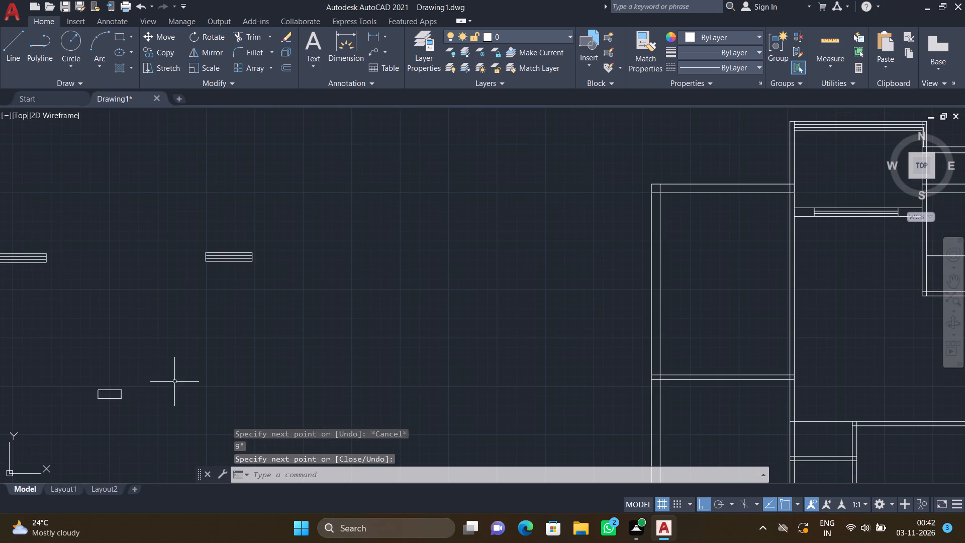
scroll(176, 381, "down", 2)
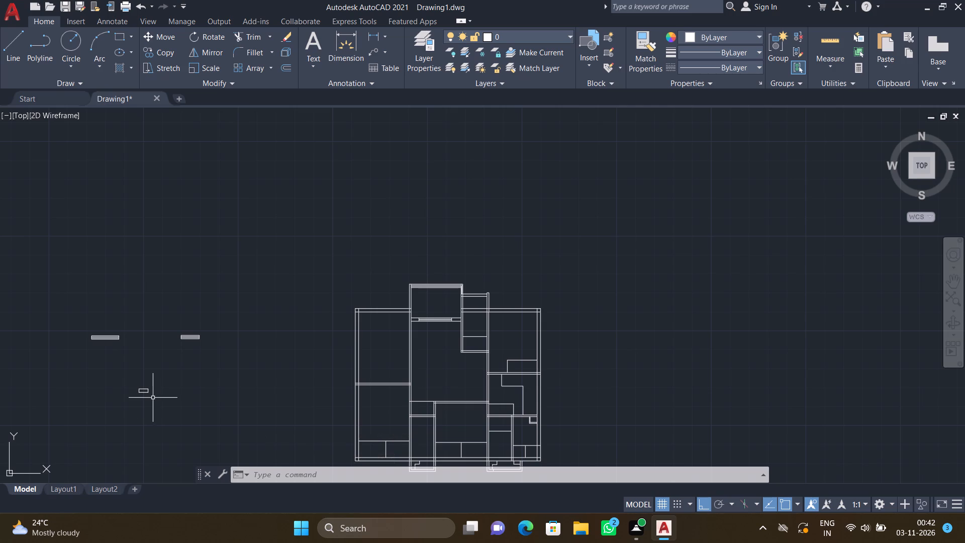
scroll(139, 396, "up", 4)
key("o")
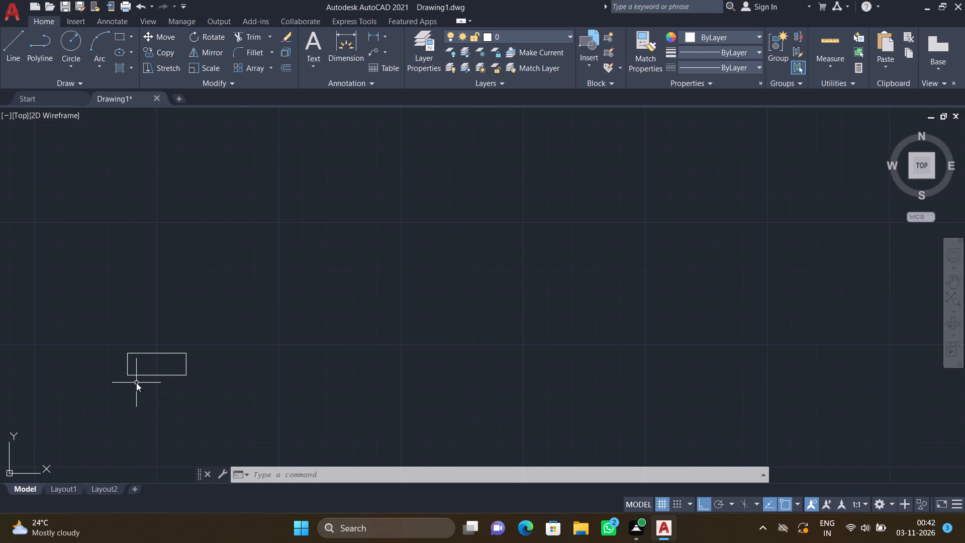
key("Return")
type("3\"")
key("Return")
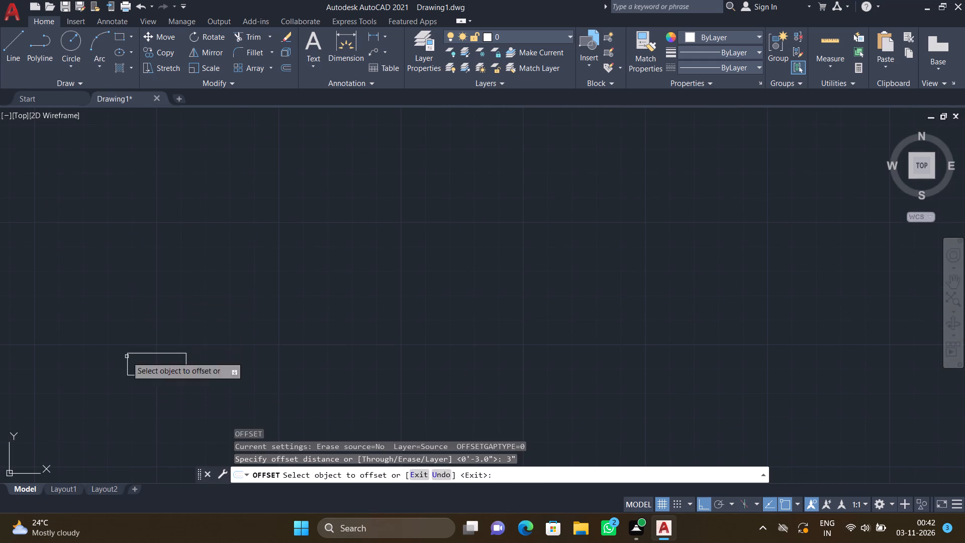
scroll(131, 391, "up", 2)
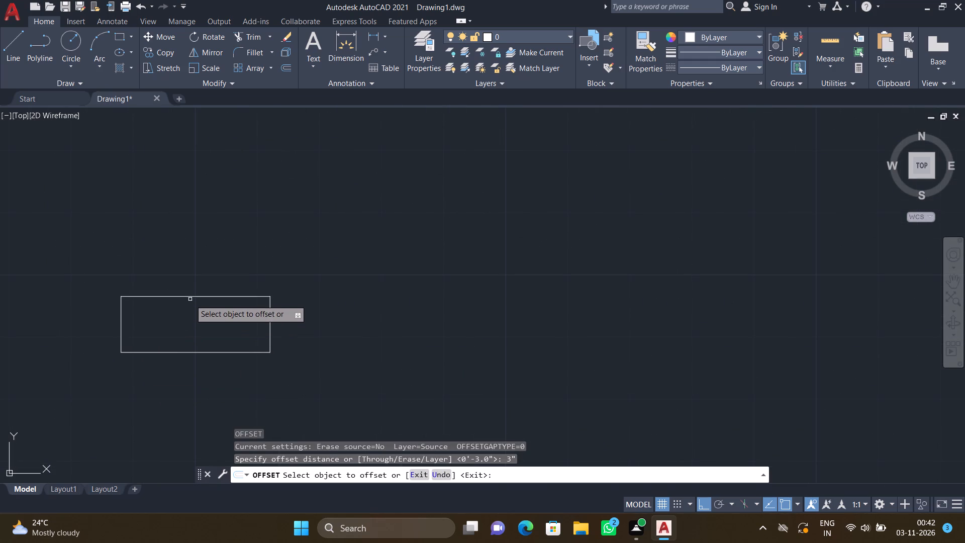
left_click(190, 297)
left_click(194, 318)
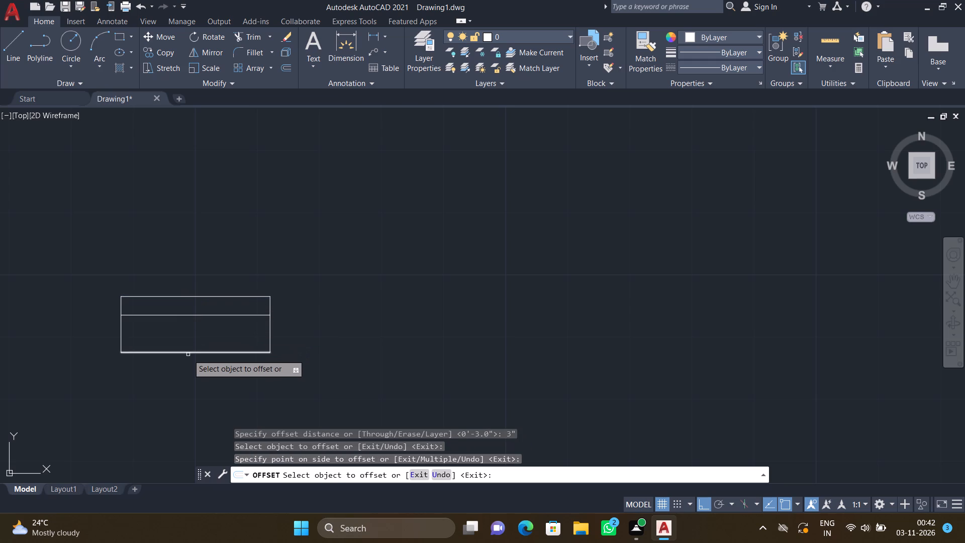
left_click(188, 354)
left_click(192, 331)
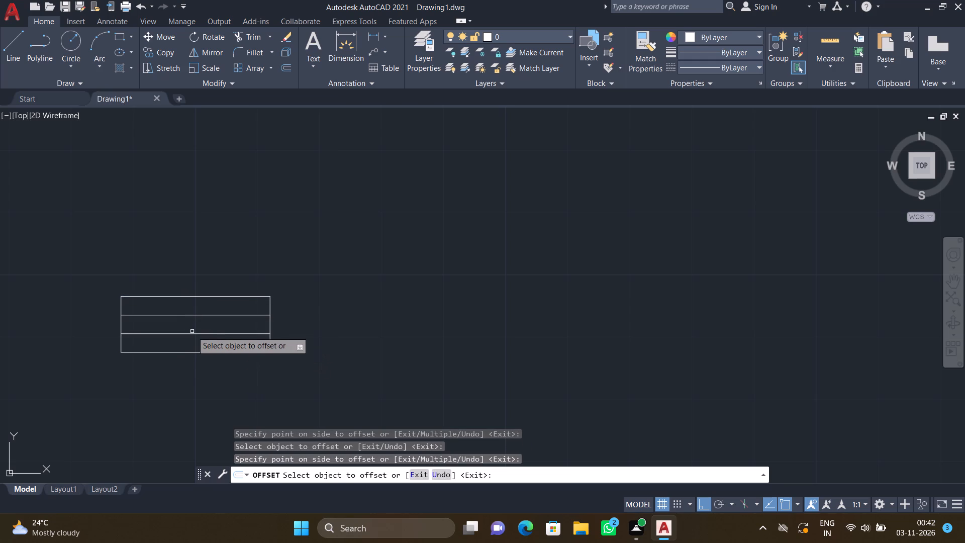
key("Return")
scroll(187, 335, "down", 3)
scroll(142, 303, "down", 3)
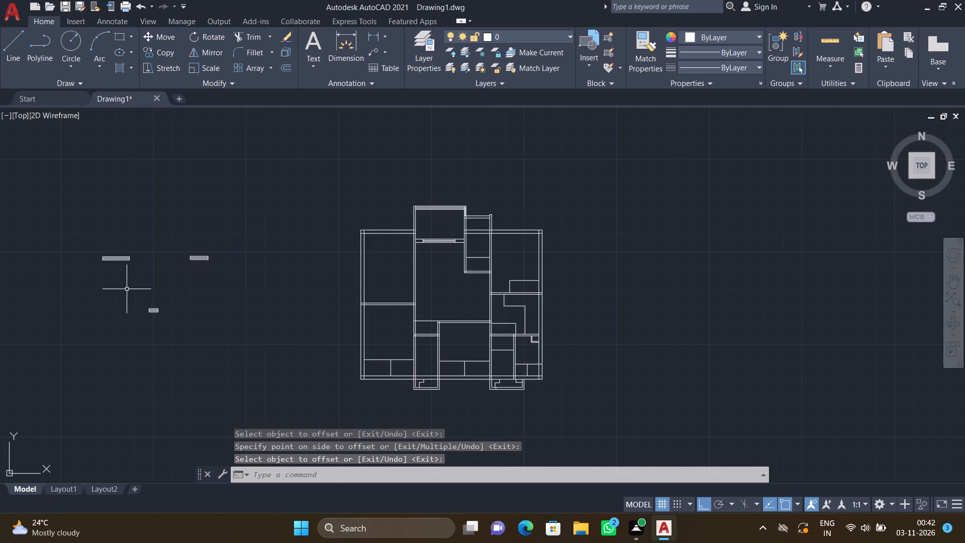
Insert the Door - Imperial block from the architectural tool palette in the empty space between the window symbols and the floor plan.
scroll(142, 260, "up", 1)
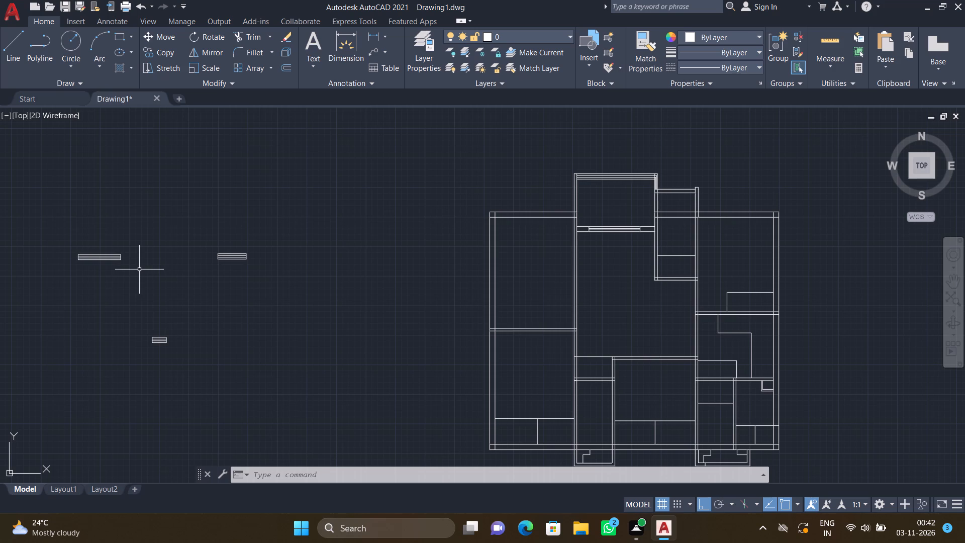
type("TP")
key("Return")
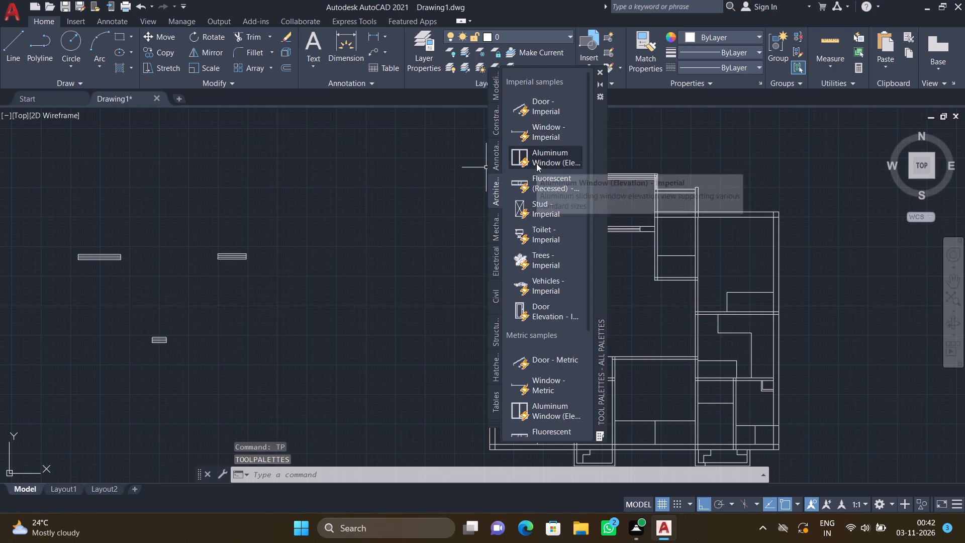
left_click(543, 99)
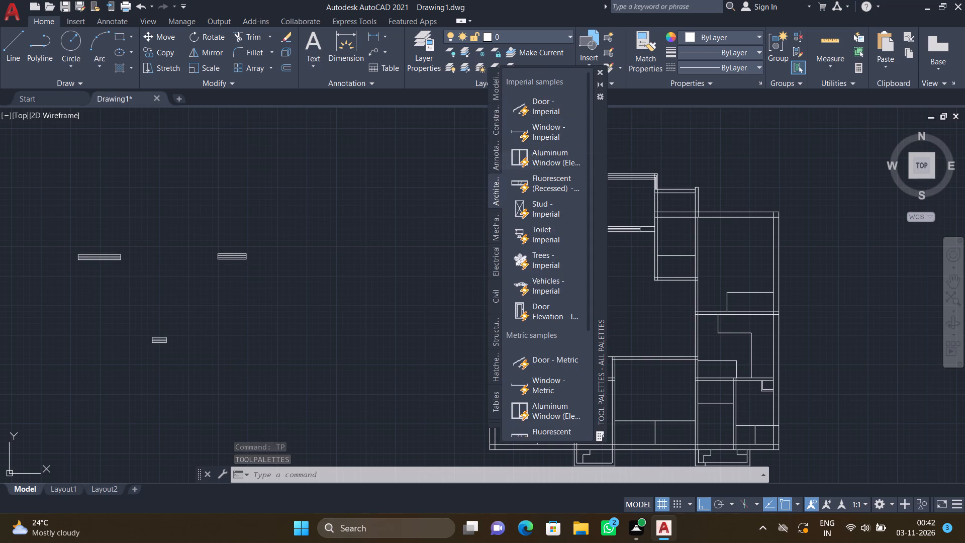
left_click(353, 199)
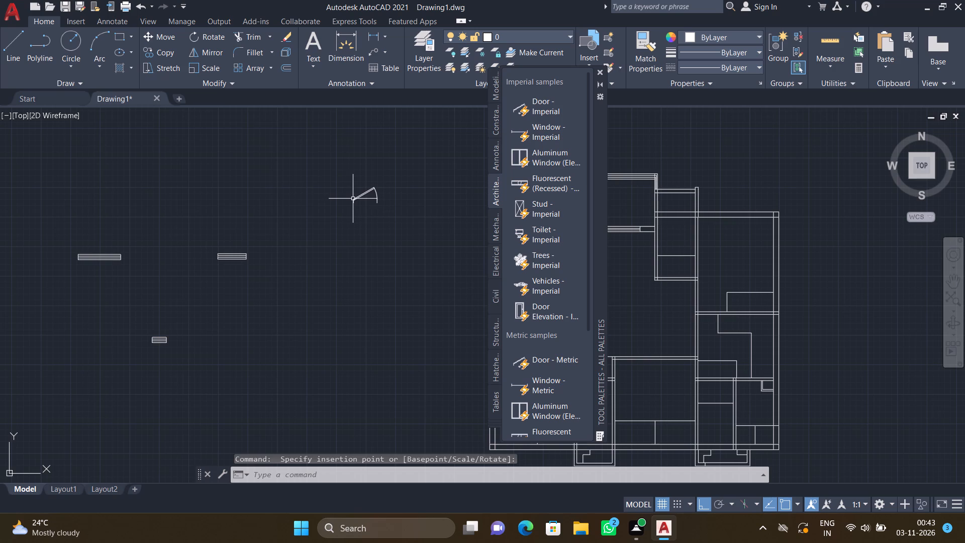
left_click(597, 71)
Set the inserted door block's opening angle to Open 90º.
scroll(367, 192, "up", 2)
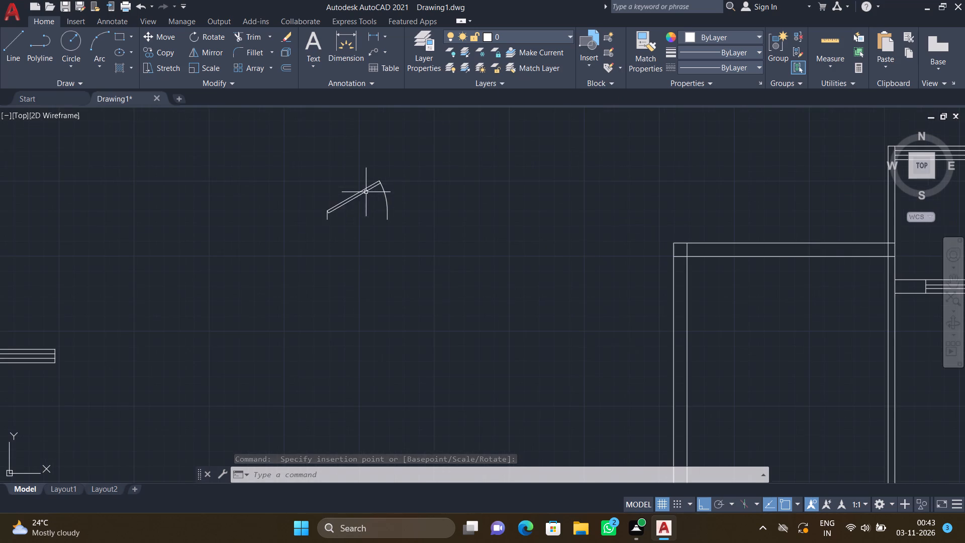
left_click(360, 191)
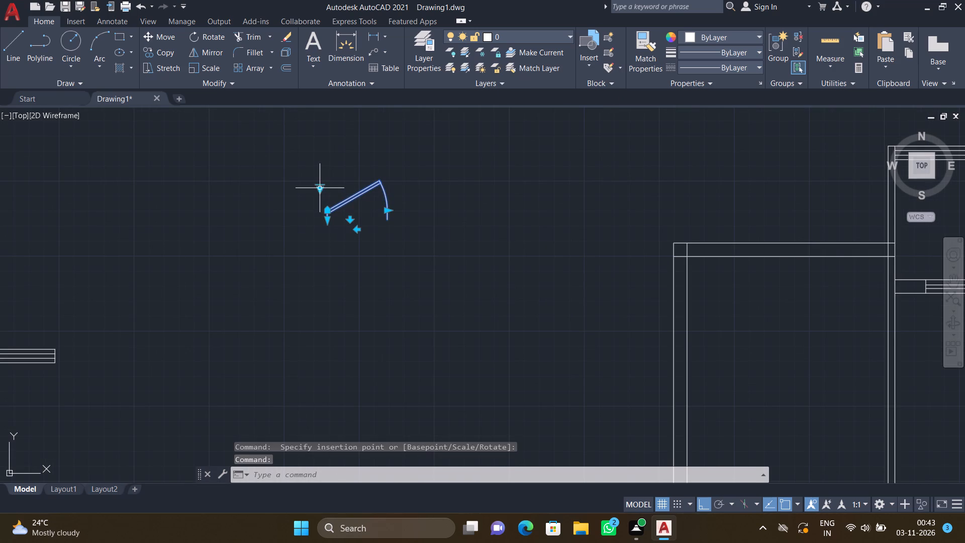
left_click(321, 189)
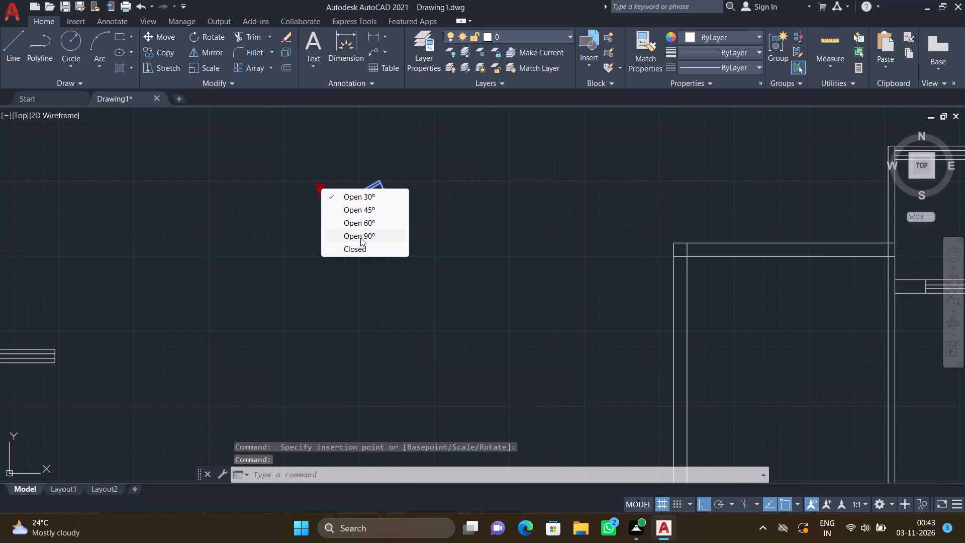
left_click(357, 232)
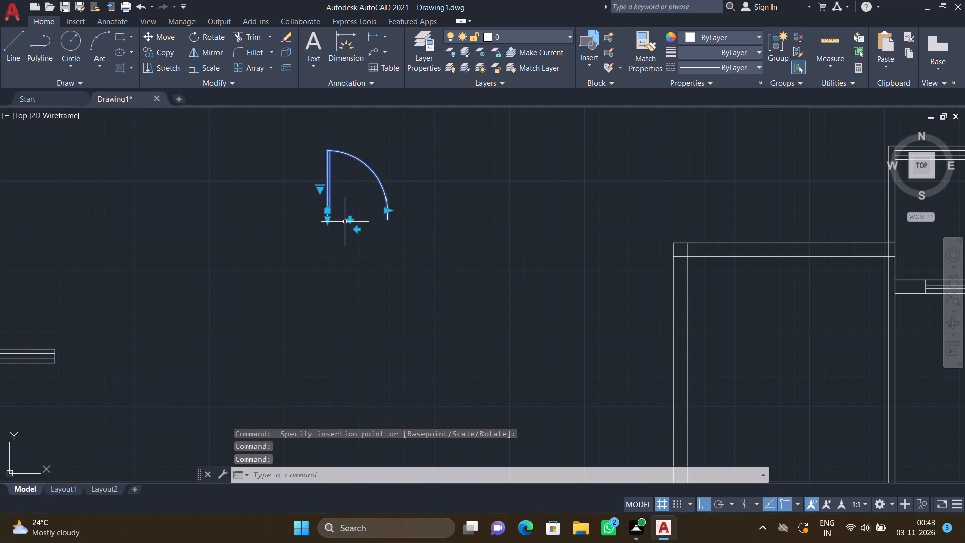
key("Escape")
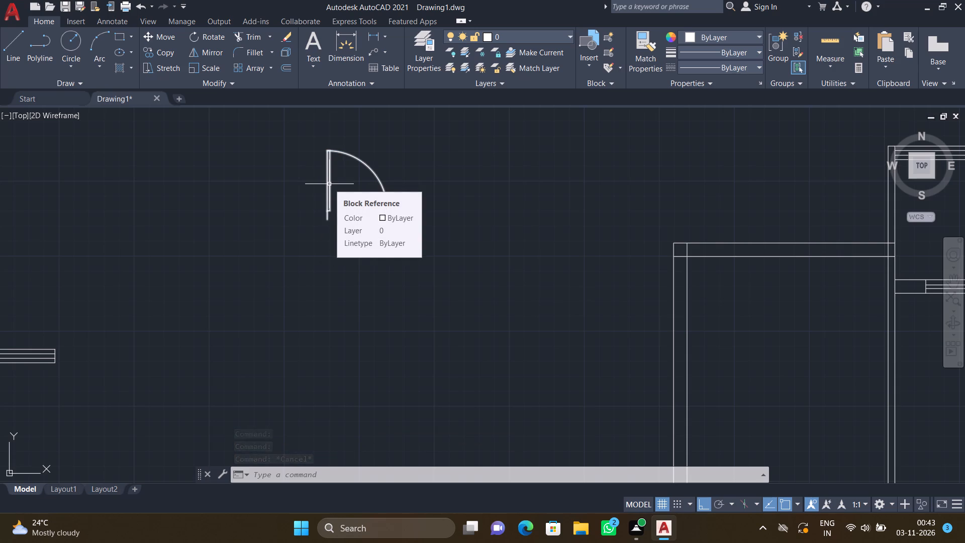
Scale the door block by reference from its lower hinge-side endpoint, making its full opening width 3'.
type("SC")
key("Return")
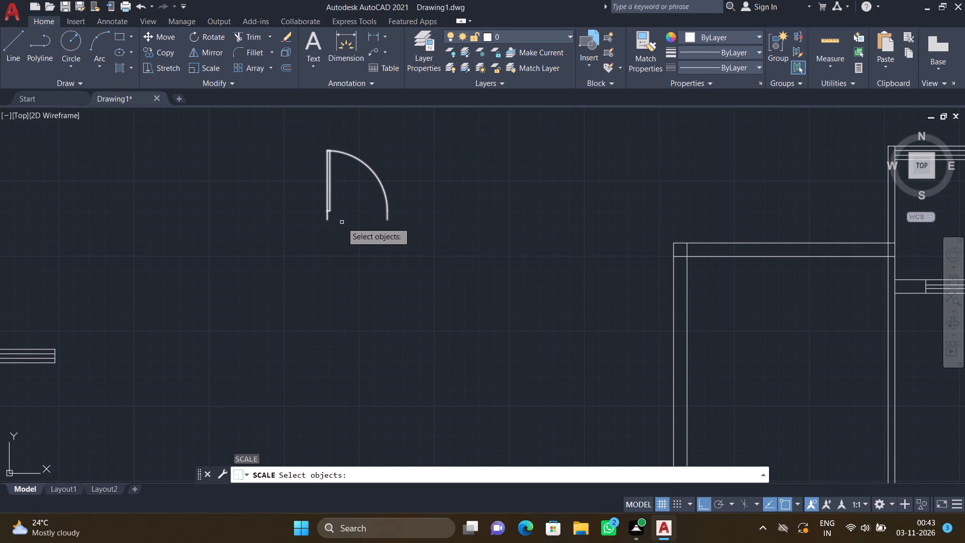
left_click(327, 210)
key("Return")
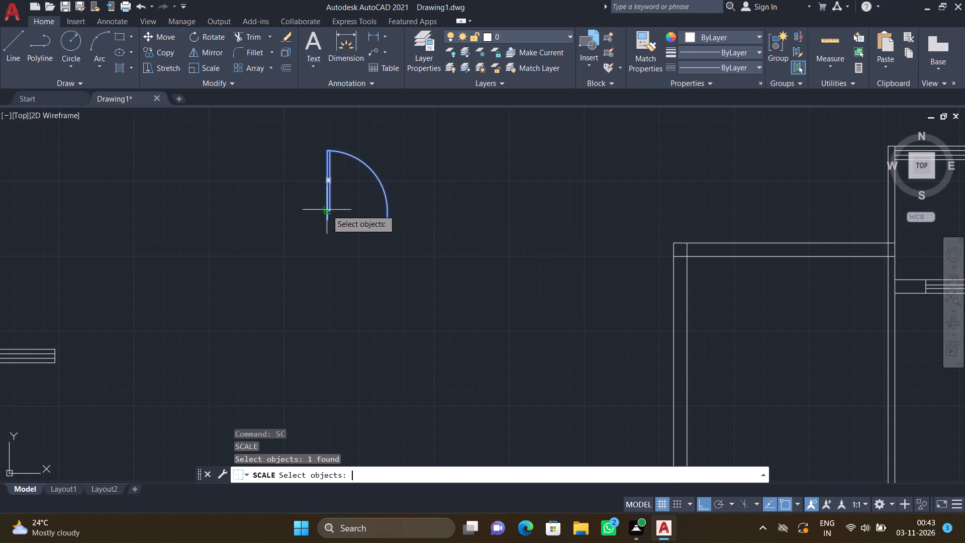
scroll(328, 230, "up", 2)
left_click(320, 203)
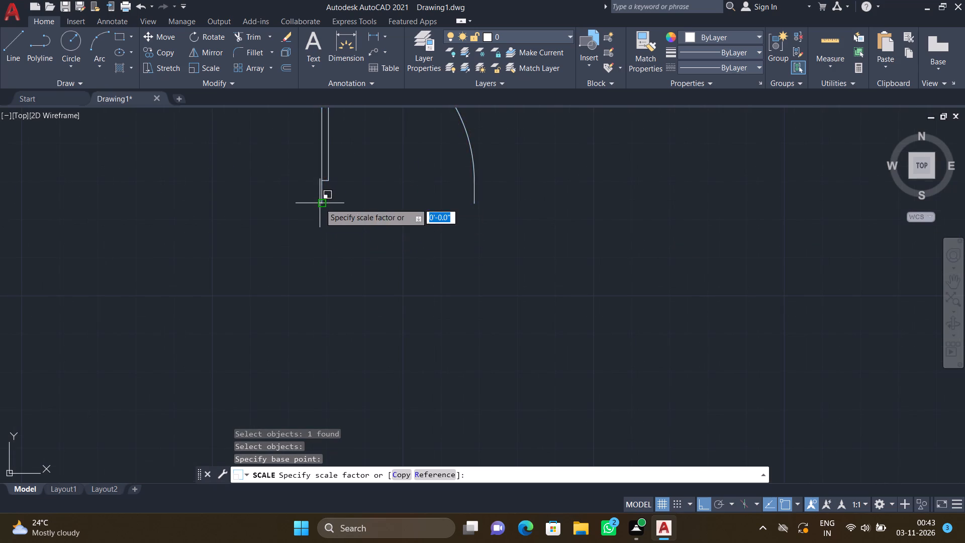
scroll(433, 206, "down", 2)
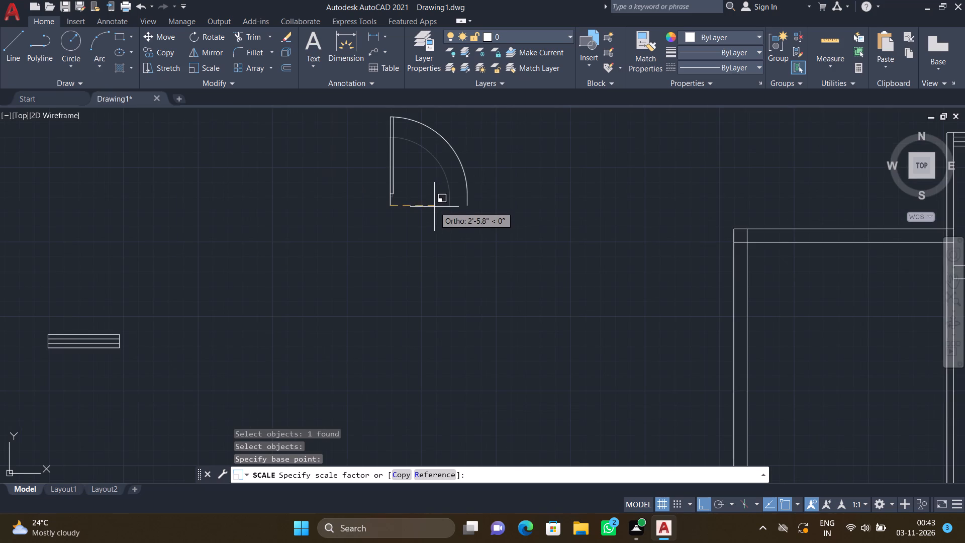
key("r")
key("Return")
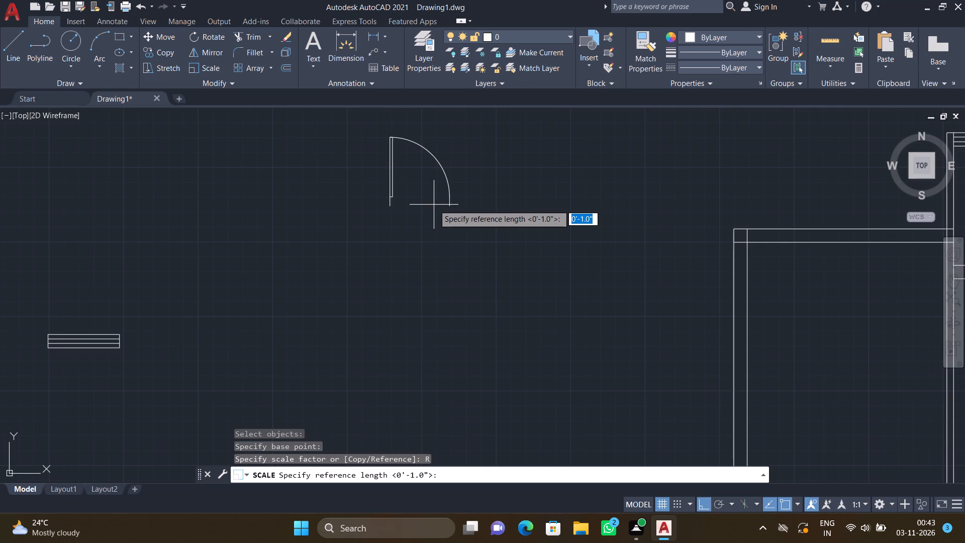
scroll(391, 209, "up", 2)
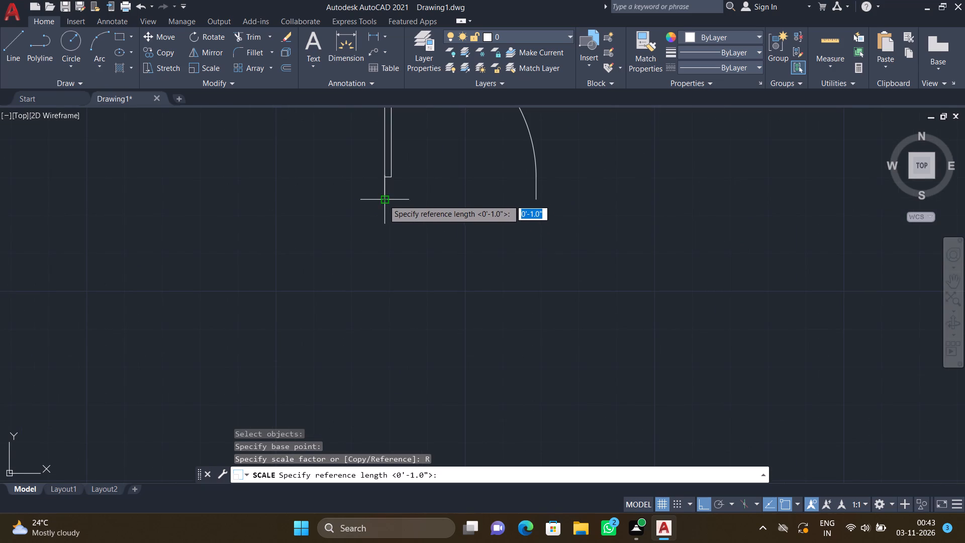
left_click(383, 200)
left_click(537, 198)
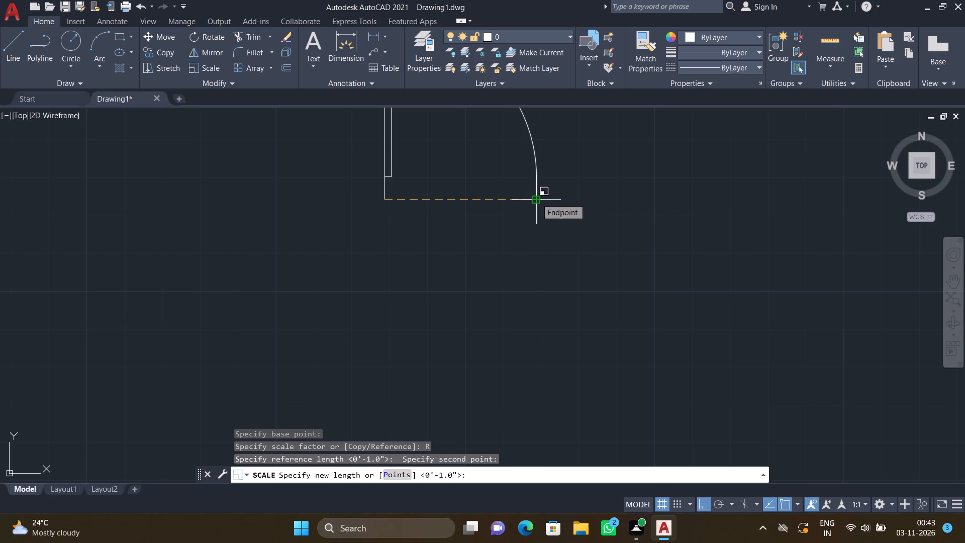
key("3")
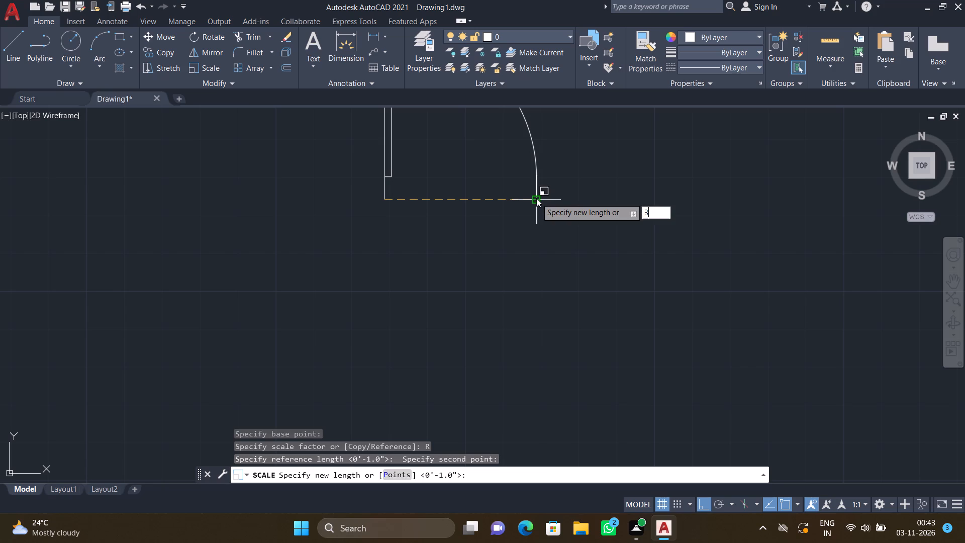
key("apostrophe")
key("Return")
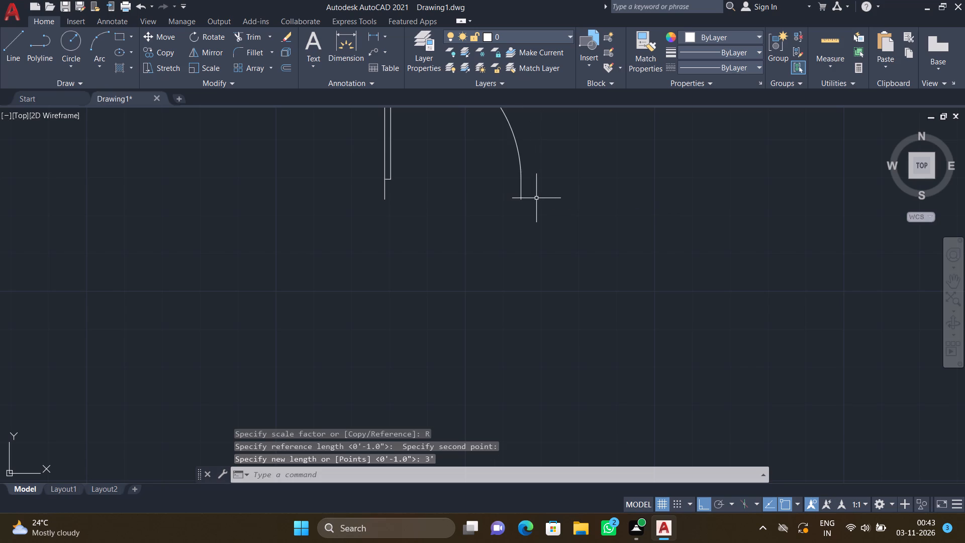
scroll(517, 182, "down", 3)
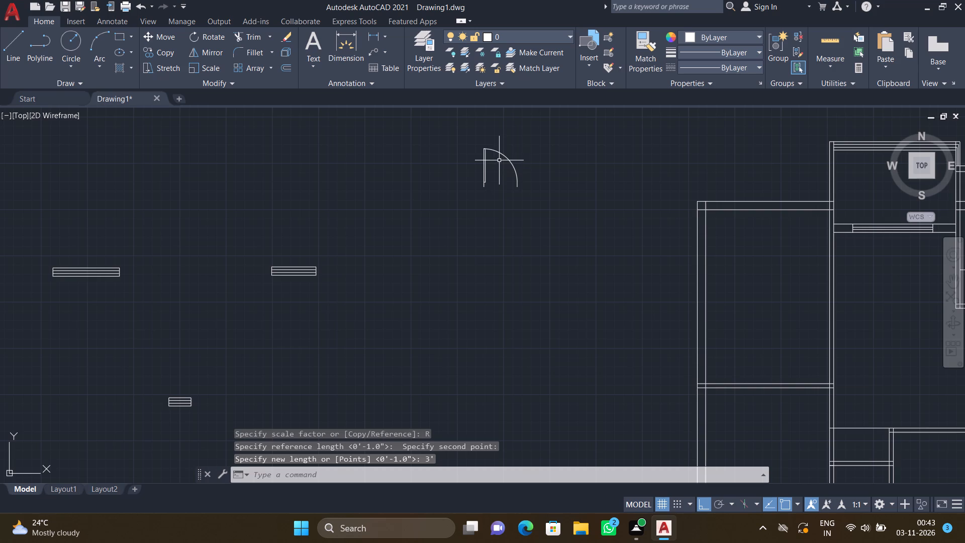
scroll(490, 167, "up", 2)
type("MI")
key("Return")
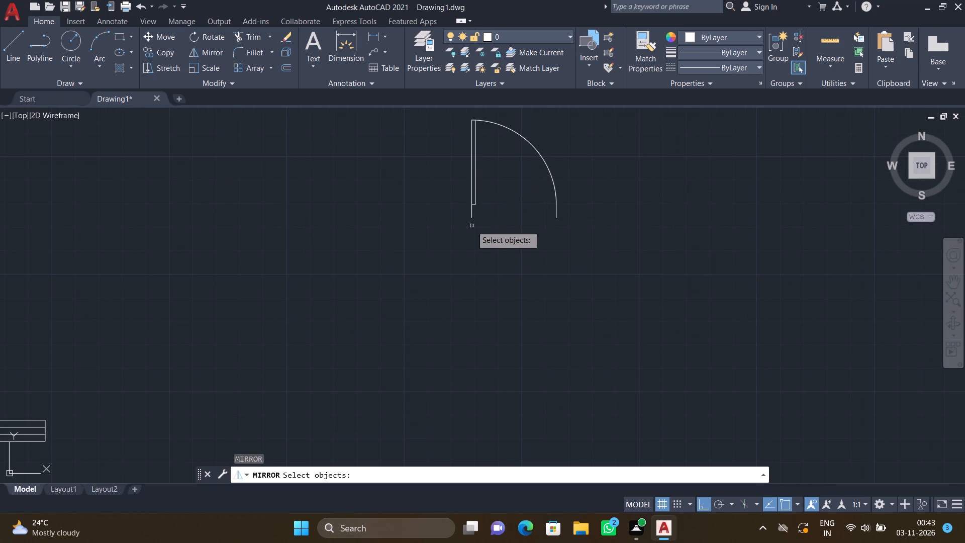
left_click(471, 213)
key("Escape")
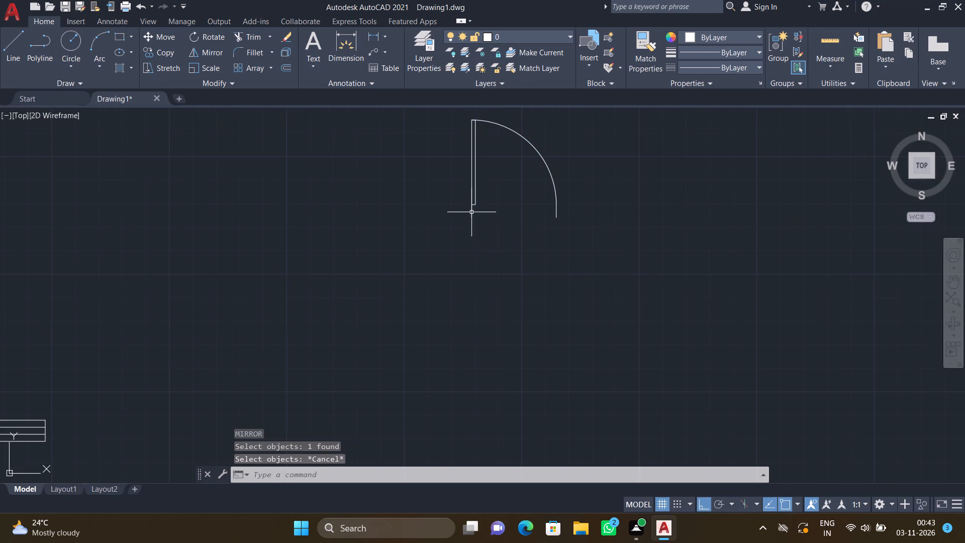
Copy the 3' door block horizontally from its lower hinge-side endpoint to a clear spot between it and the floor plan.
type("CO")
key("Return")
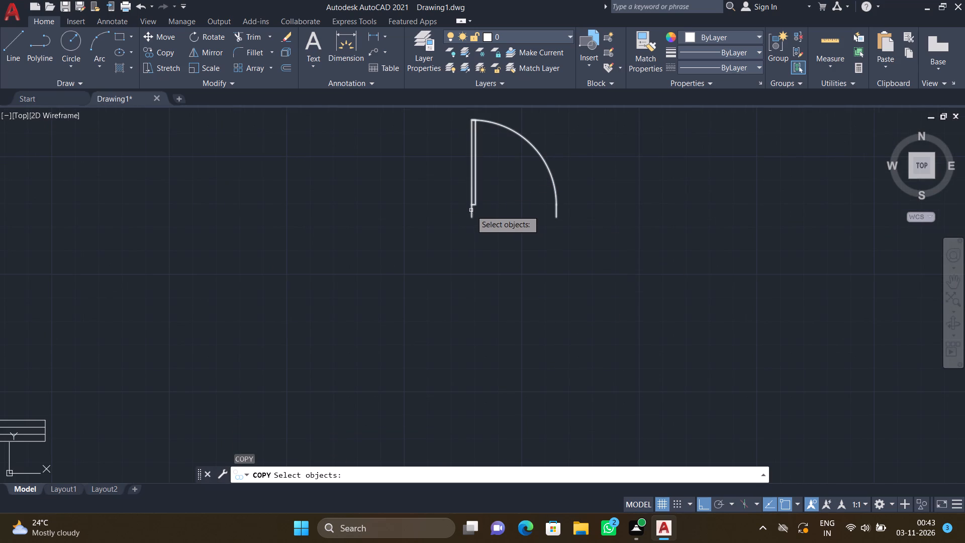
left_click(472, 208)
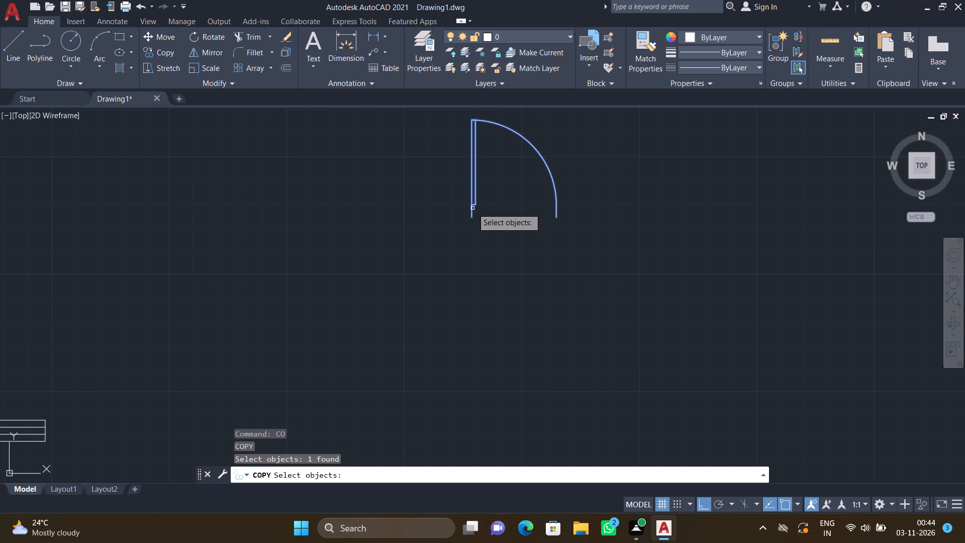
key("Return")
left_click(470, 219)
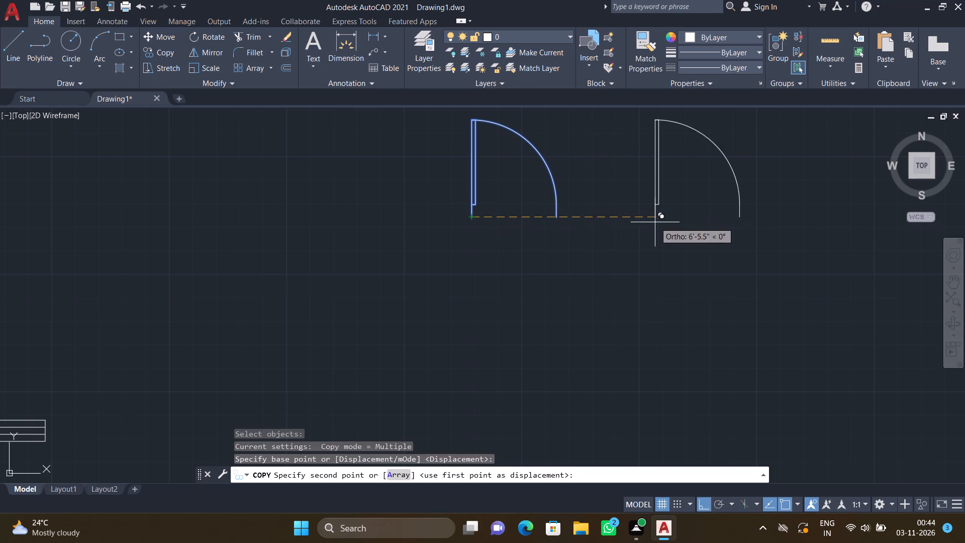
left_click(798, 211)
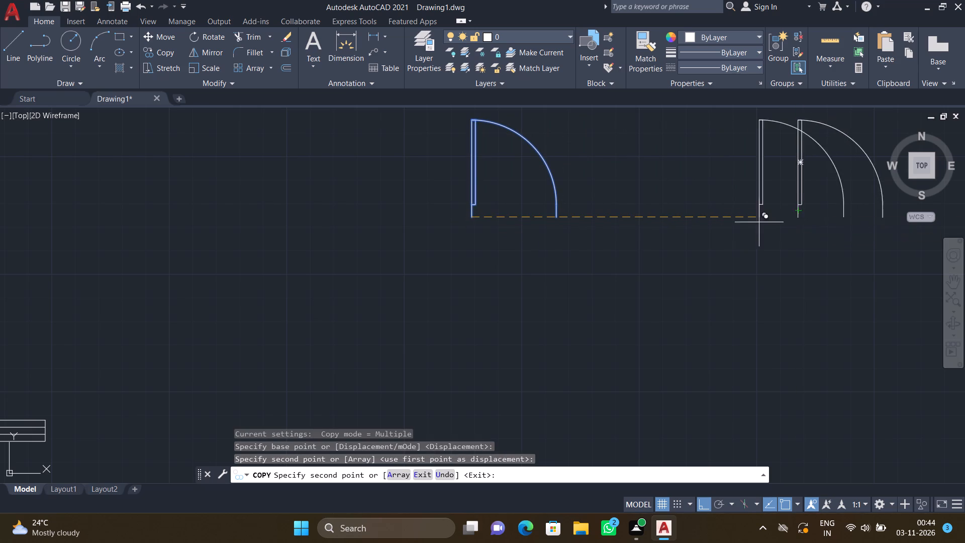
scroll(747, 223, "down", 1)
key("Escape")
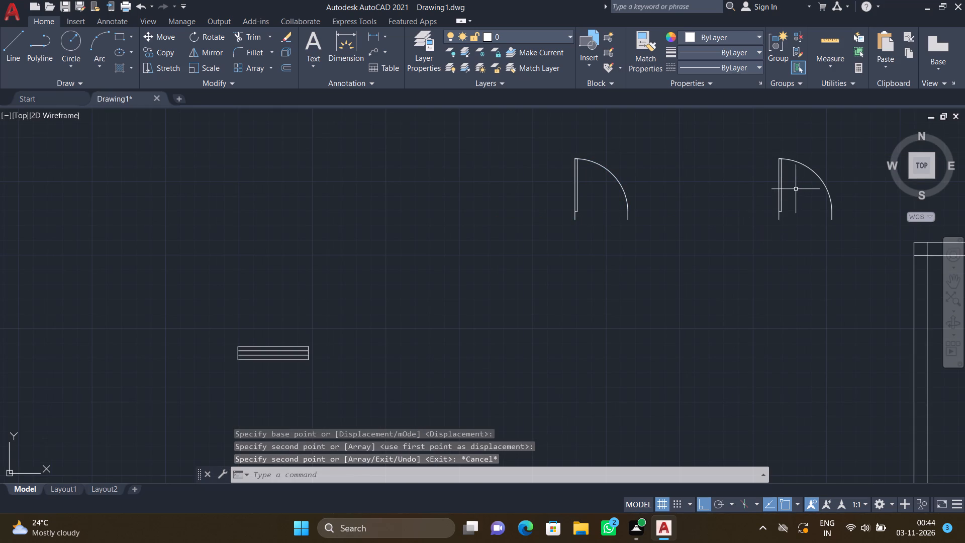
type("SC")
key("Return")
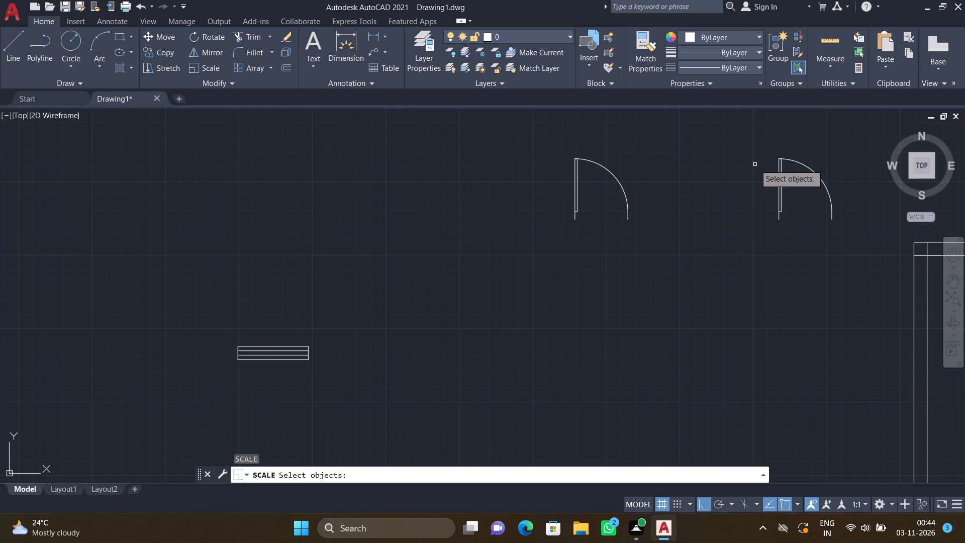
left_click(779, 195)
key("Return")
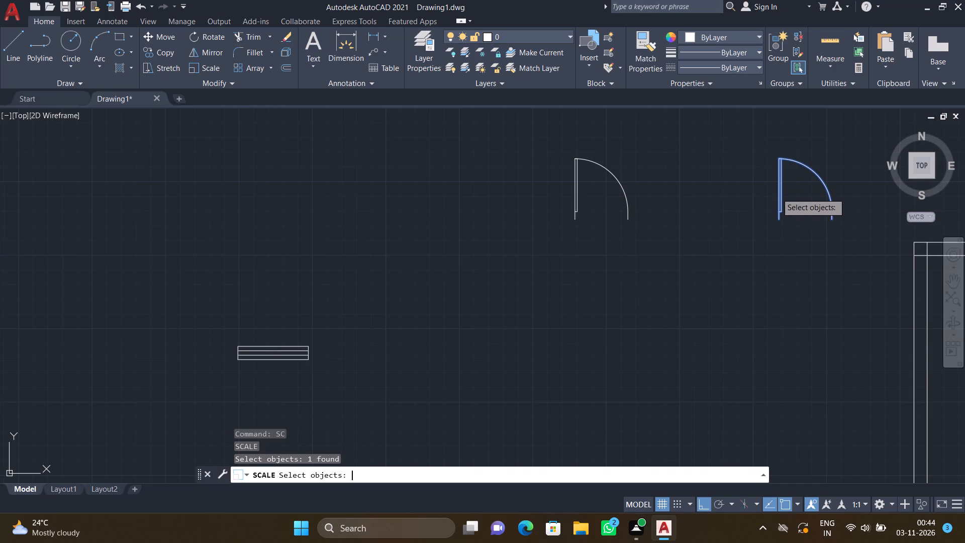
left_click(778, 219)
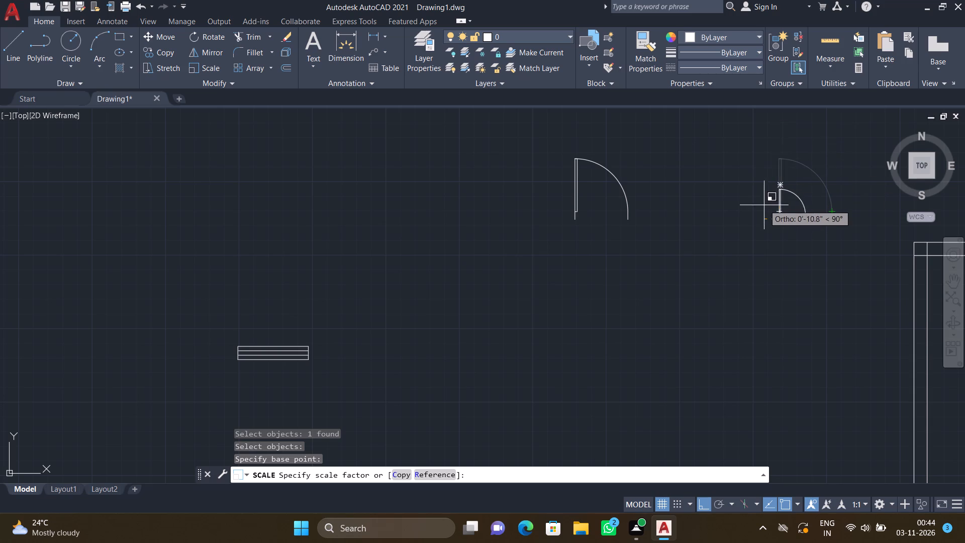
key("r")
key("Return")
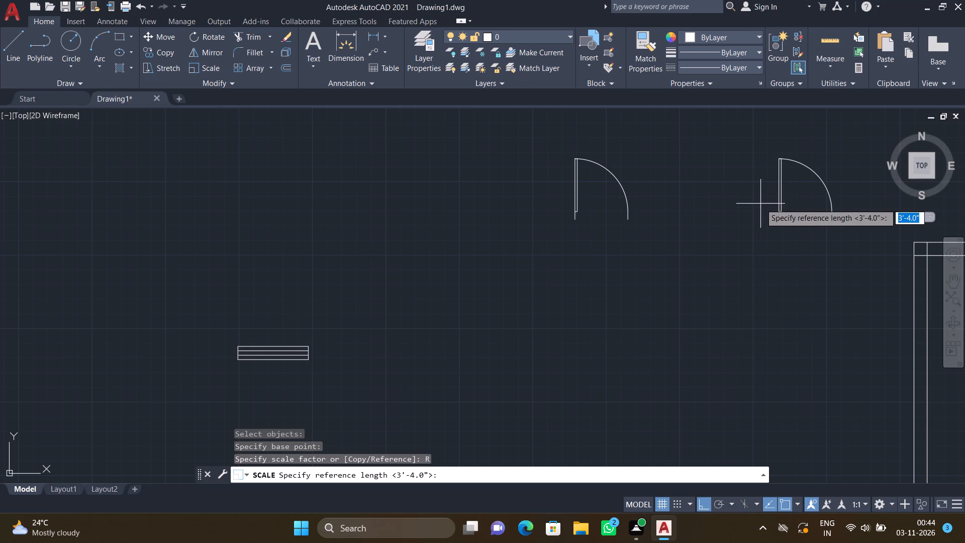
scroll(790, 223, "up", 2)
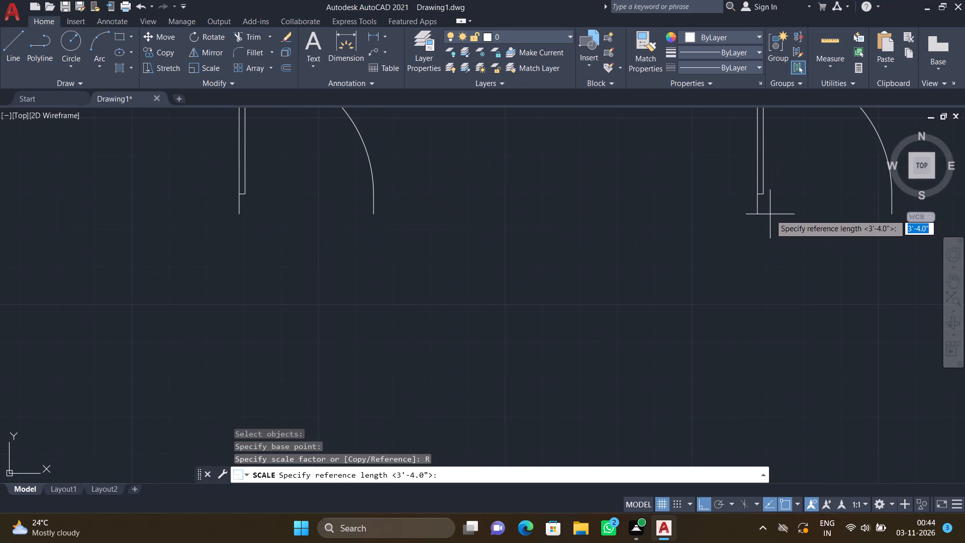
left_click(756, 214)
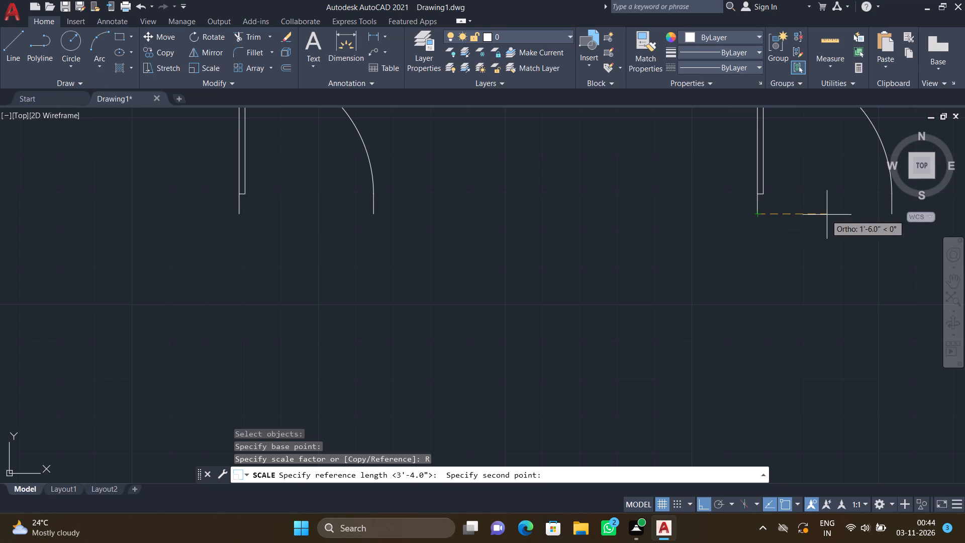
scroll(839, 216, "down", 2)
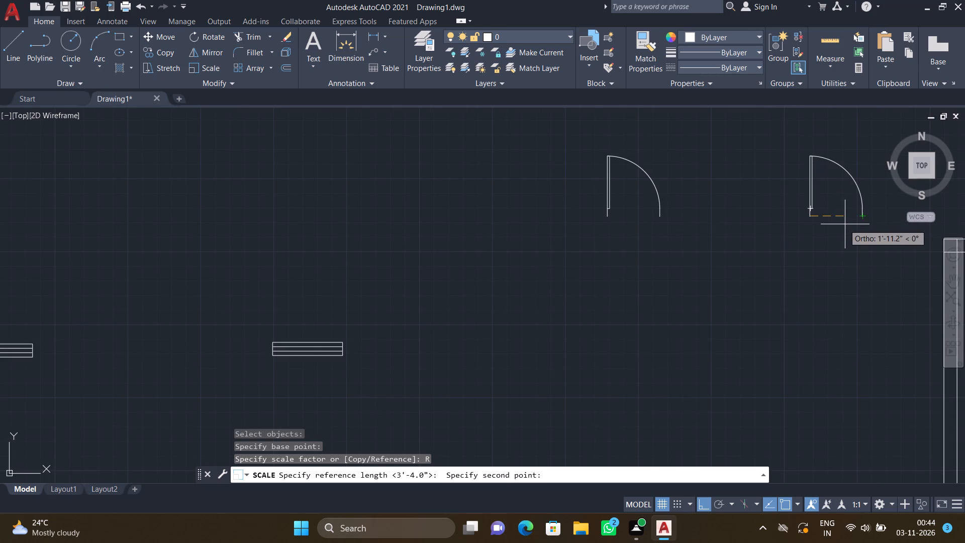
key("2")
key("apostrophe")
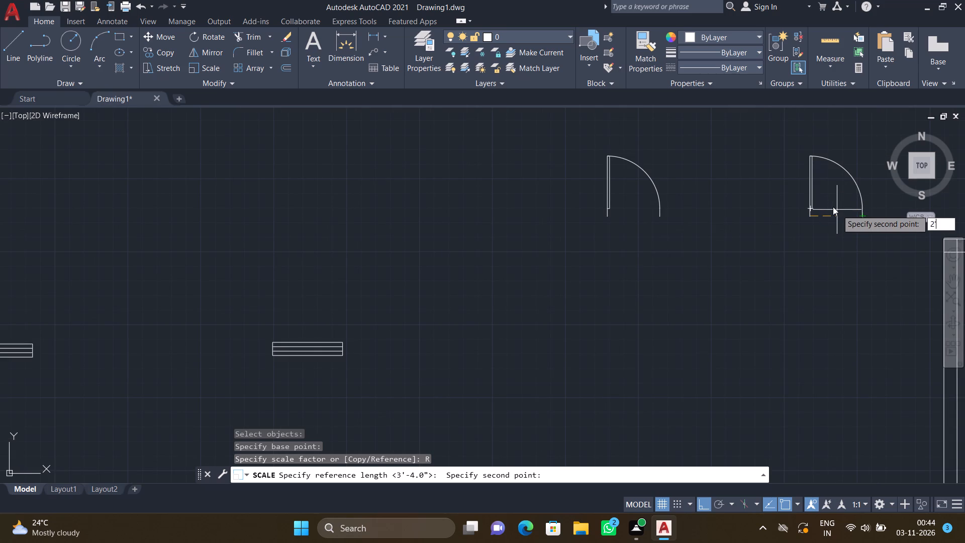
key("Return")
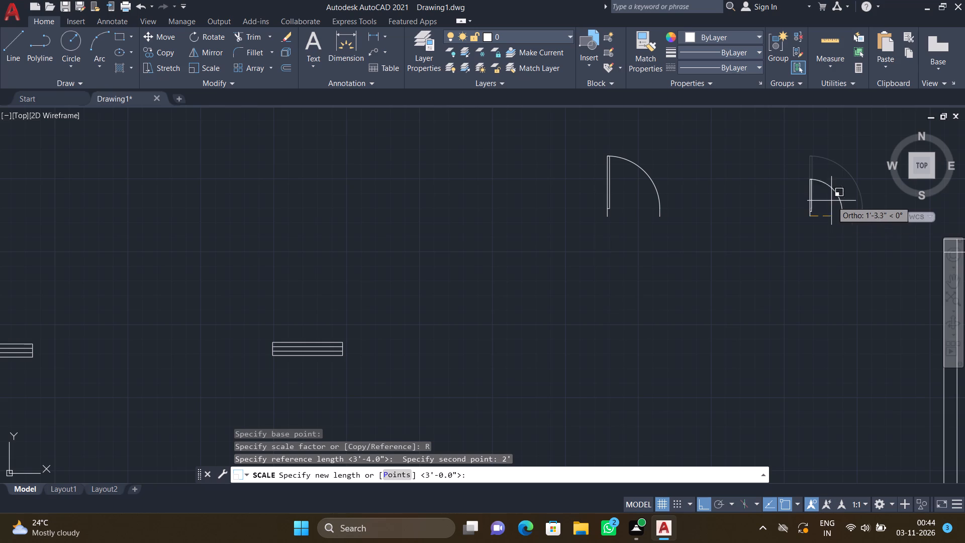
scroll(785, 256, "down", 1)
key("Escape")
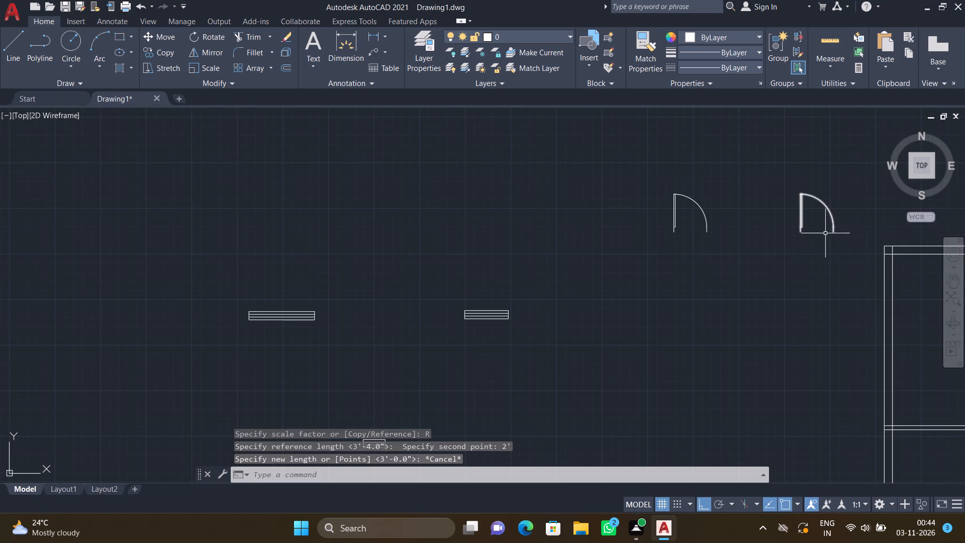
Scale the copied door block by reference from its lower hinge-side endpoint, changing its full opening width to 2'.
key("s")
key("c")
key("Return")
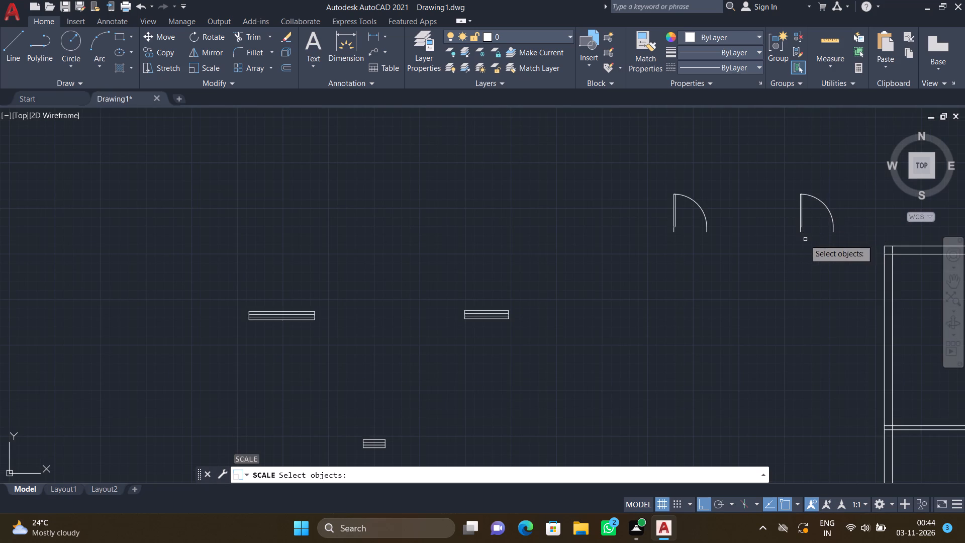
left_click(803, 225)
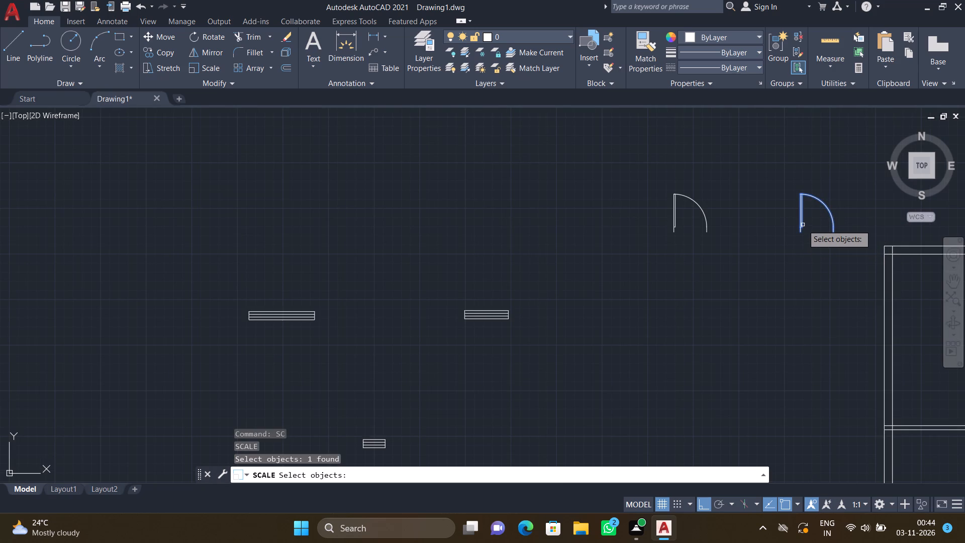
key("Return")
scroll(797, 239, "up", 2)
left_click(801, 222)
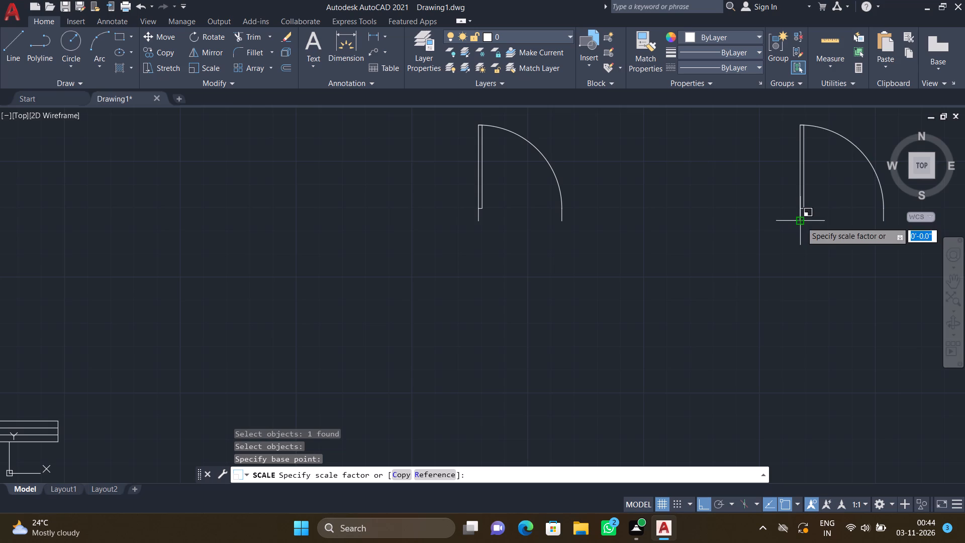
scroll(844, 212, "down", 3)
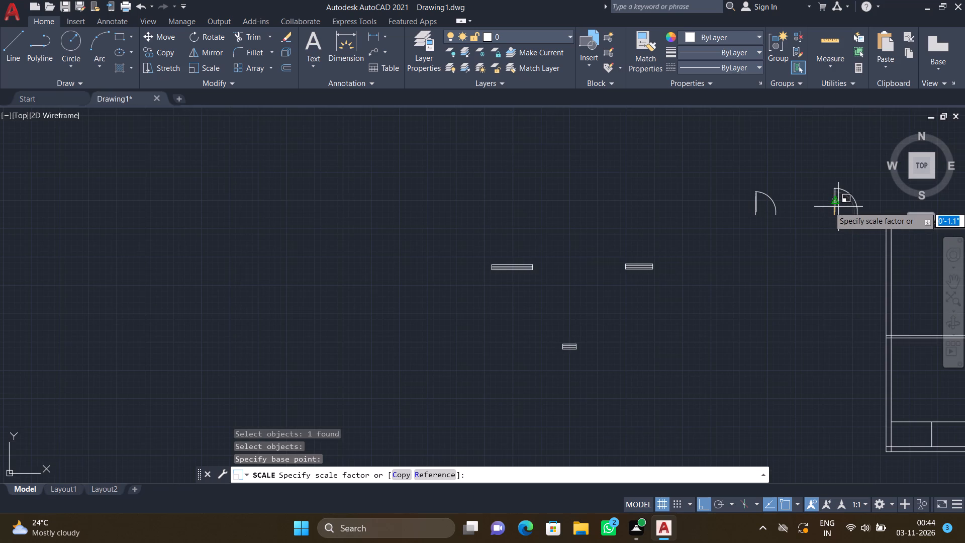
key("r")
key("Return")
scroll(832, 223, "up", 2)
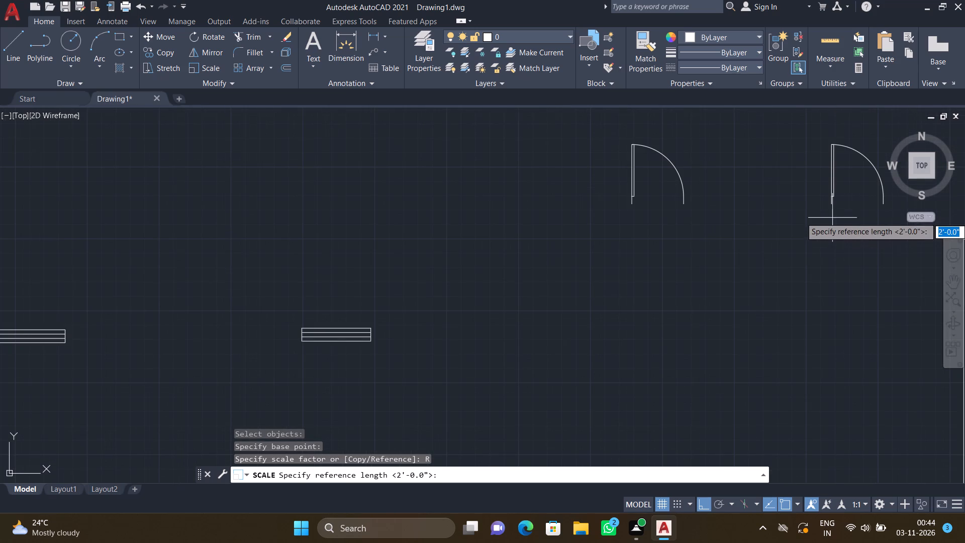
left_click(835, 207)
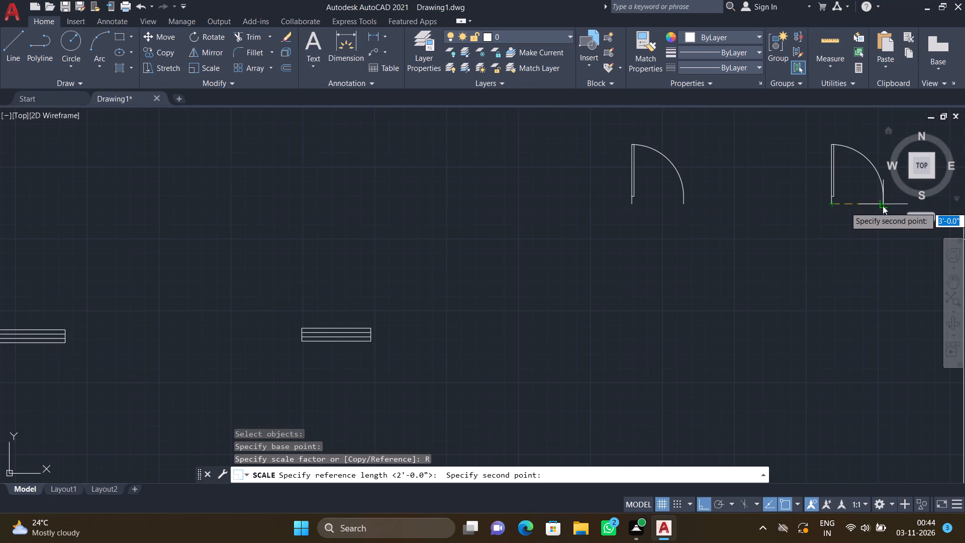
left_click(882, 206)
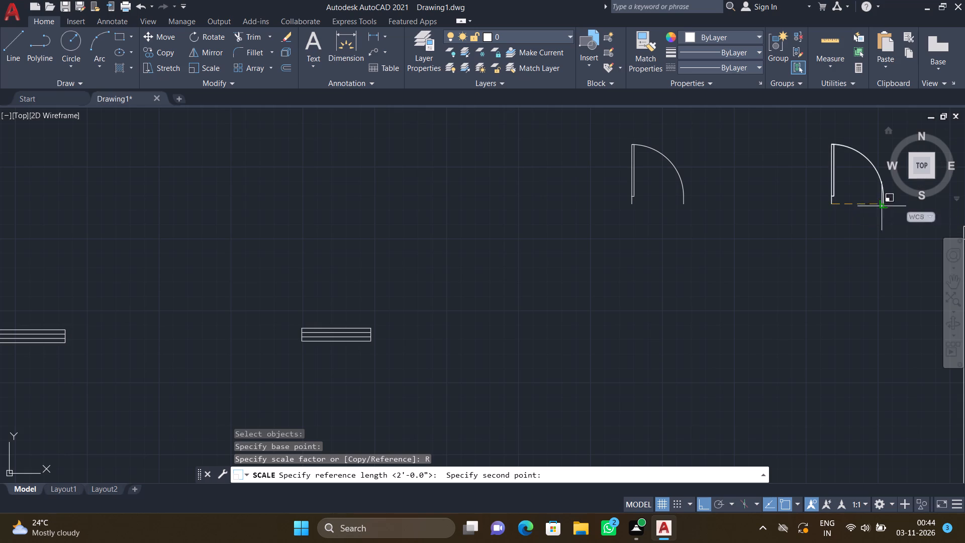
key("2")
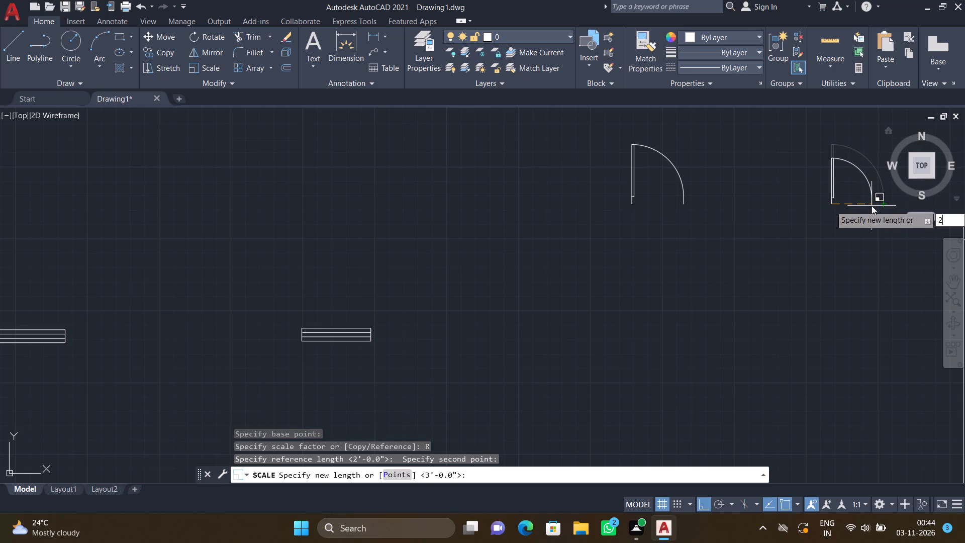
key("apostrophe")
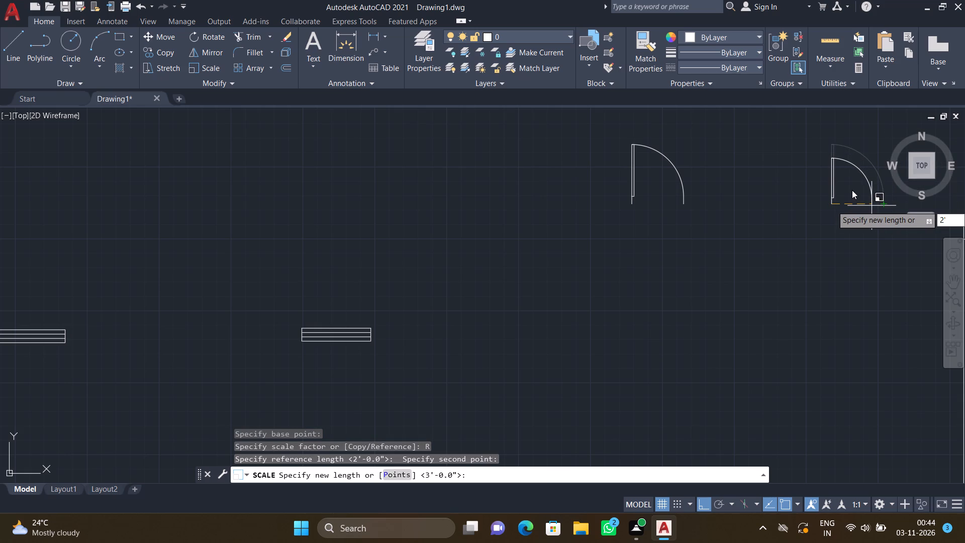
key("Return")
Mirror the 3' door block about a vertical line through its lower hinge-side endpoint, keeping the original.
scroll(708, 210, "down", 2)
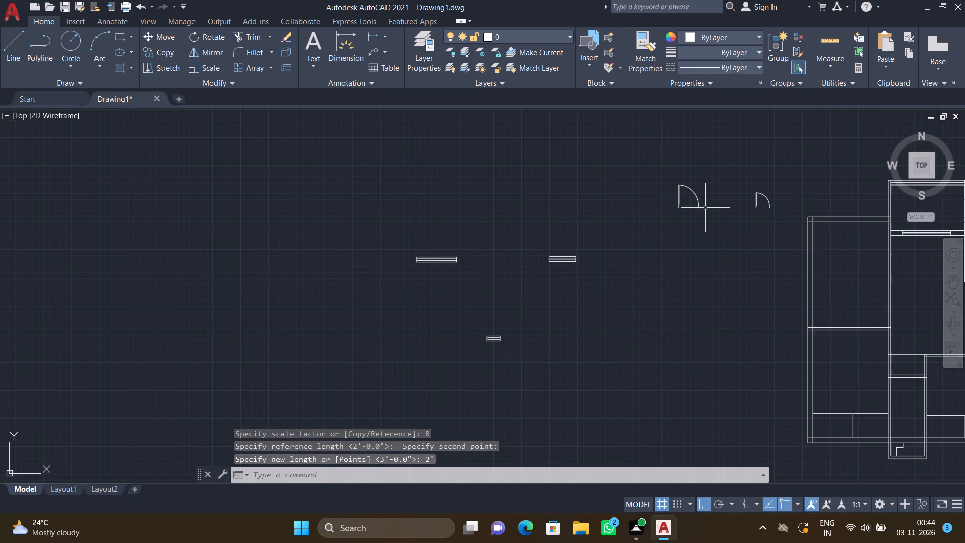
type("MI")
key("Return")
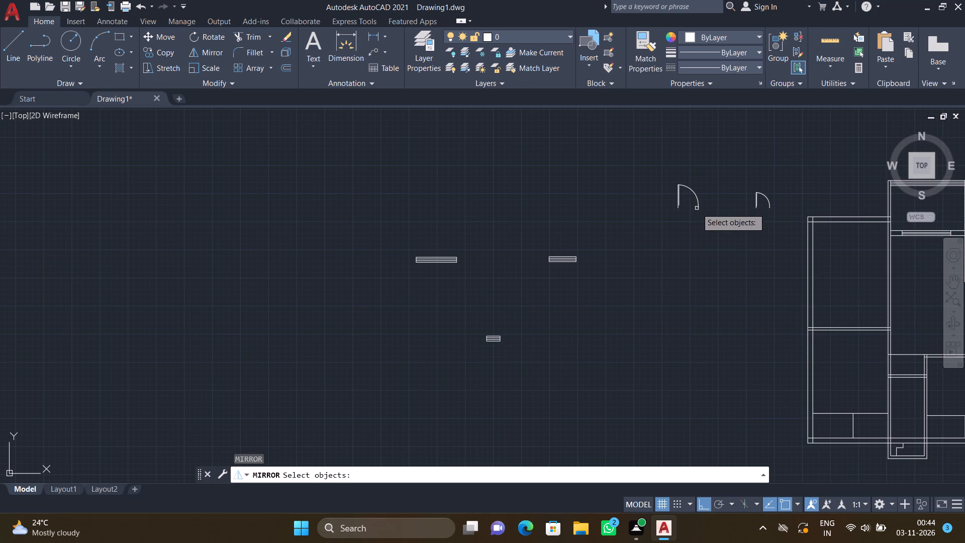
scroll(699, 206, "up", 2)
left_click(693, 198)
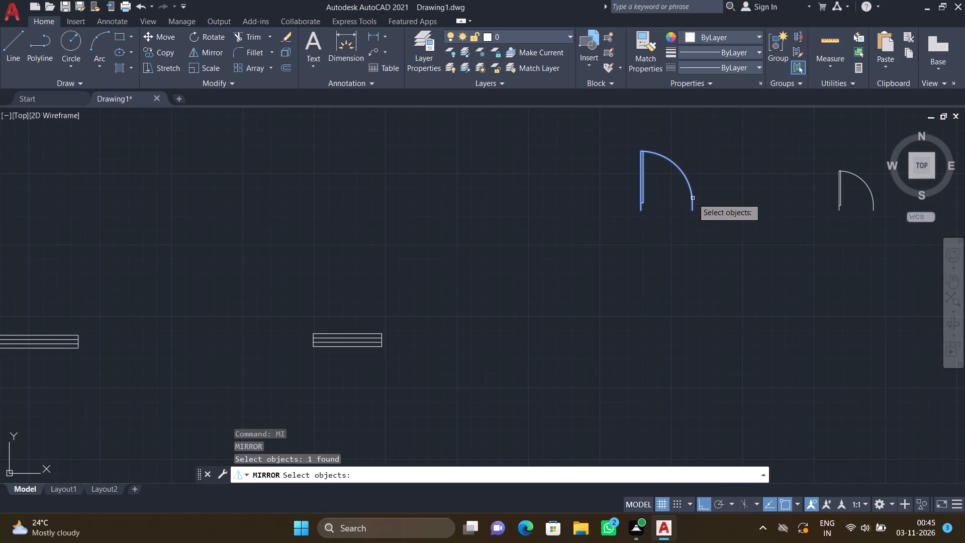
key("Return")
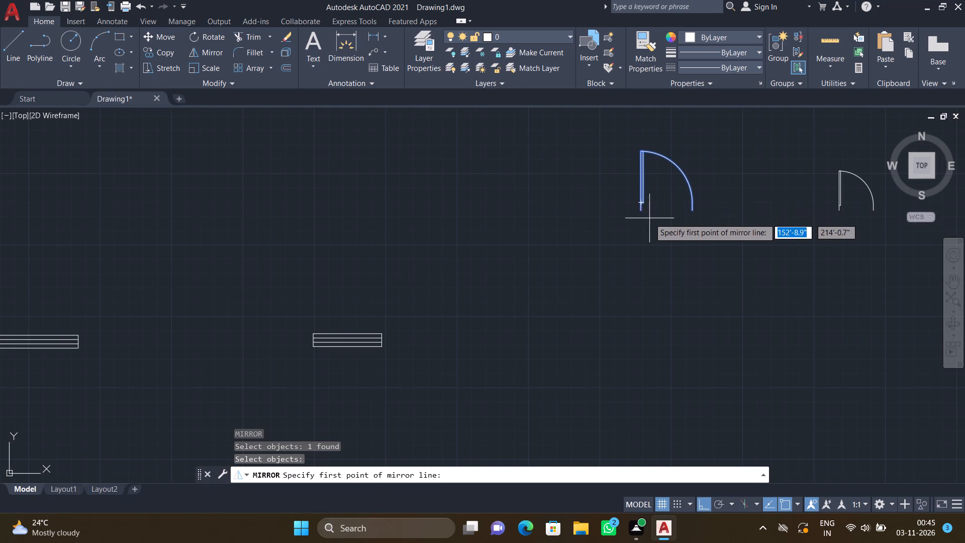
left_click(642, 208)
left_click(616, 233)
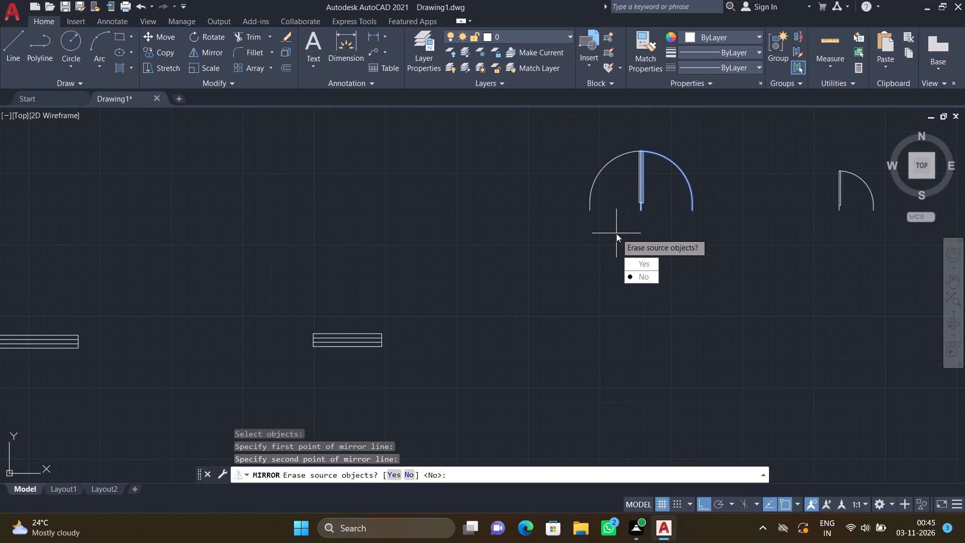
key("Return")
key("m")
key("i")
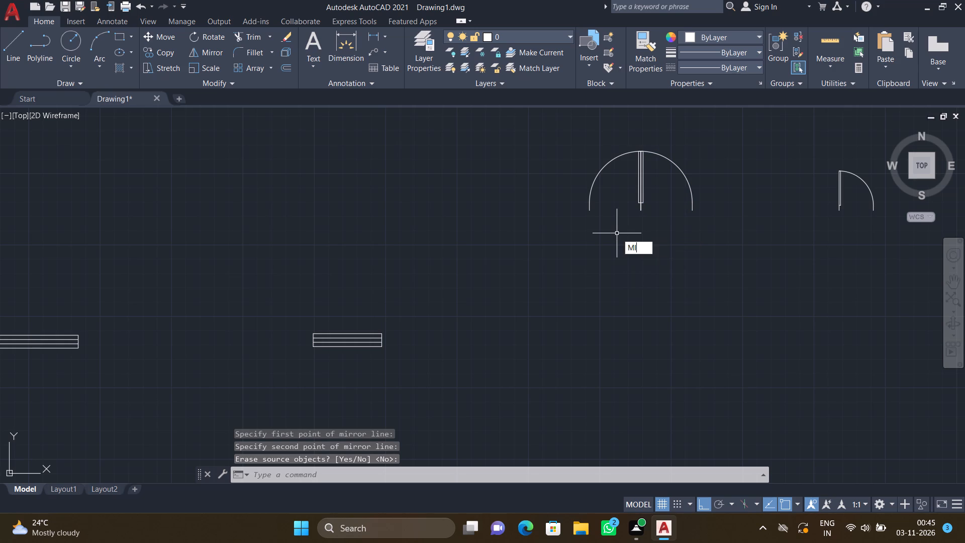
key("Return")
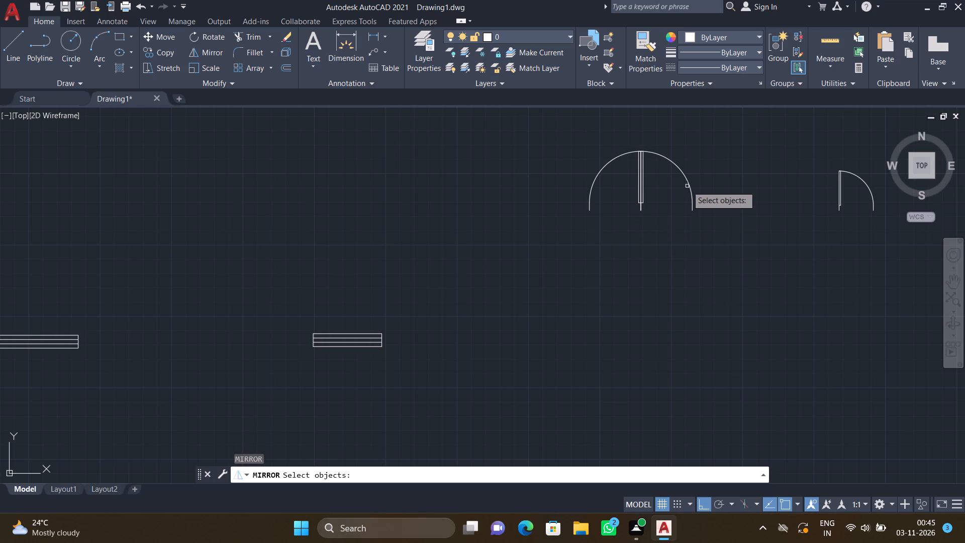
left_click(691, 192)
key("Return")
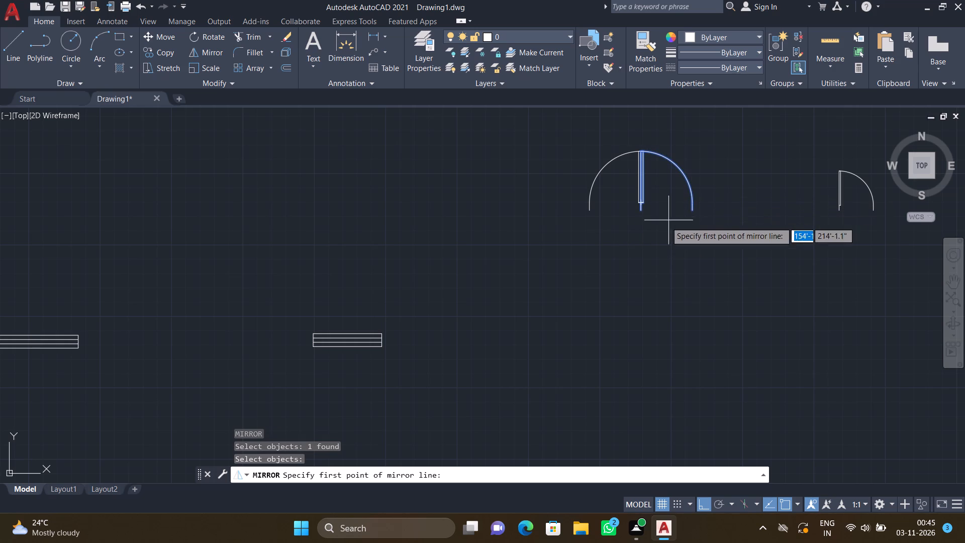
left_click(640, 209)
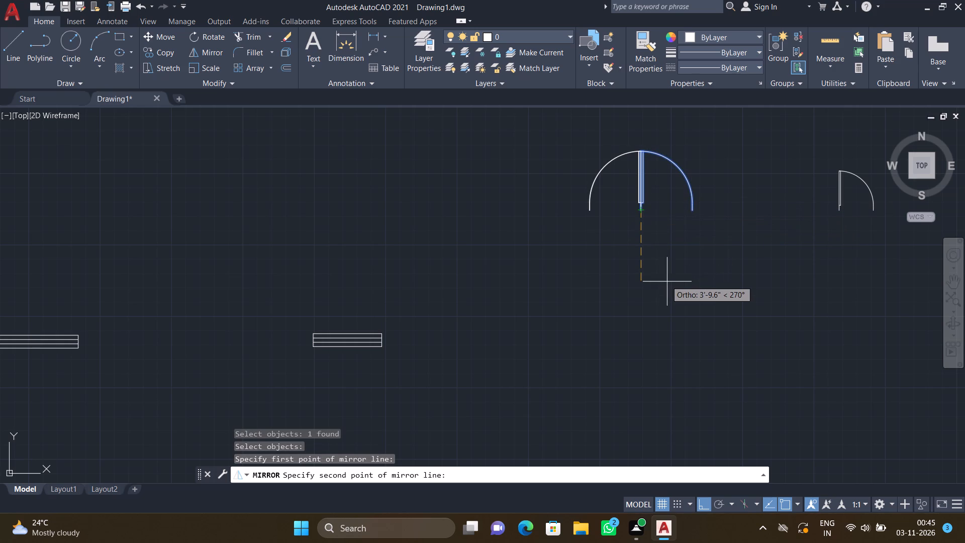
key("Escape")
Start another Mirror operation for the 3' door pair.
type("MI")
key("Return")
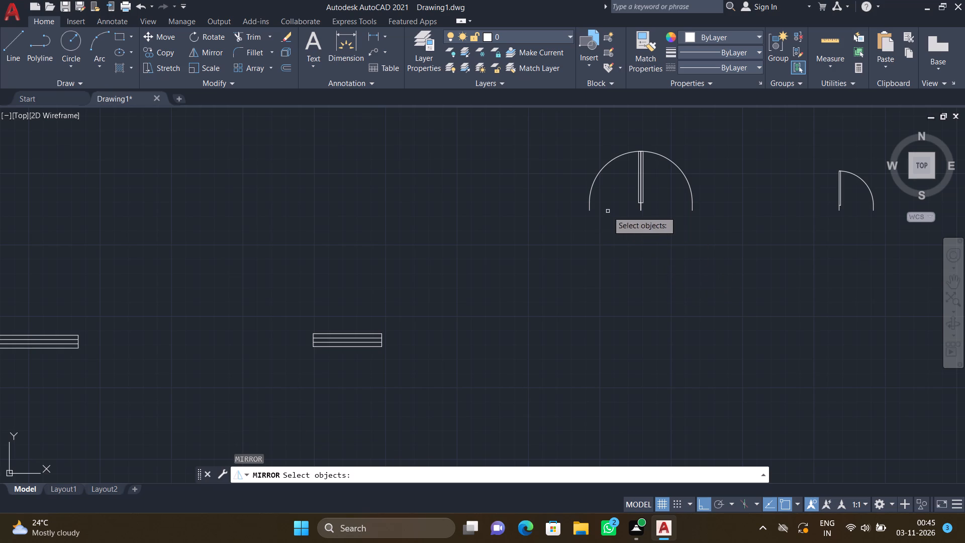
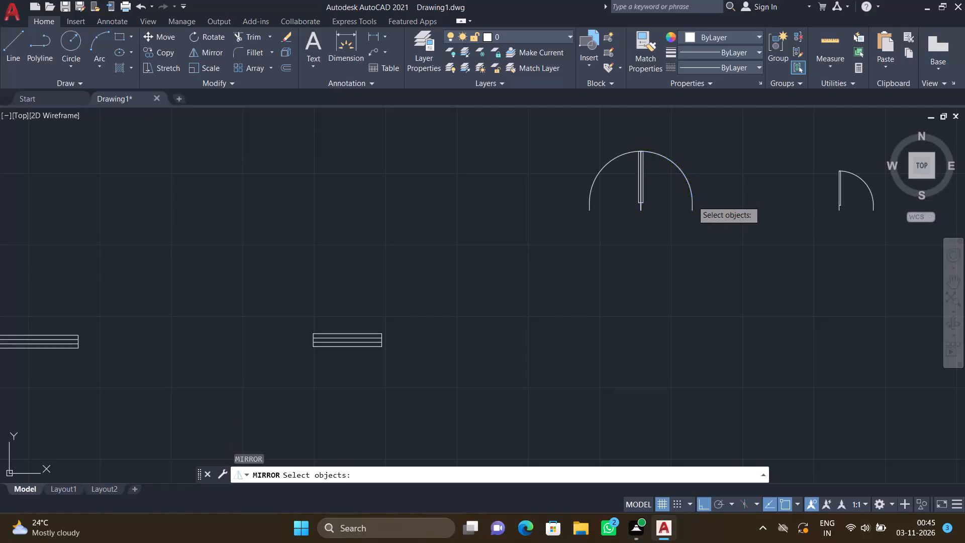
Mirror the right leaf of the large double door downward across a horizontal line near its hinge end, keeping the original.
left_click(692, 201)
key("Return")
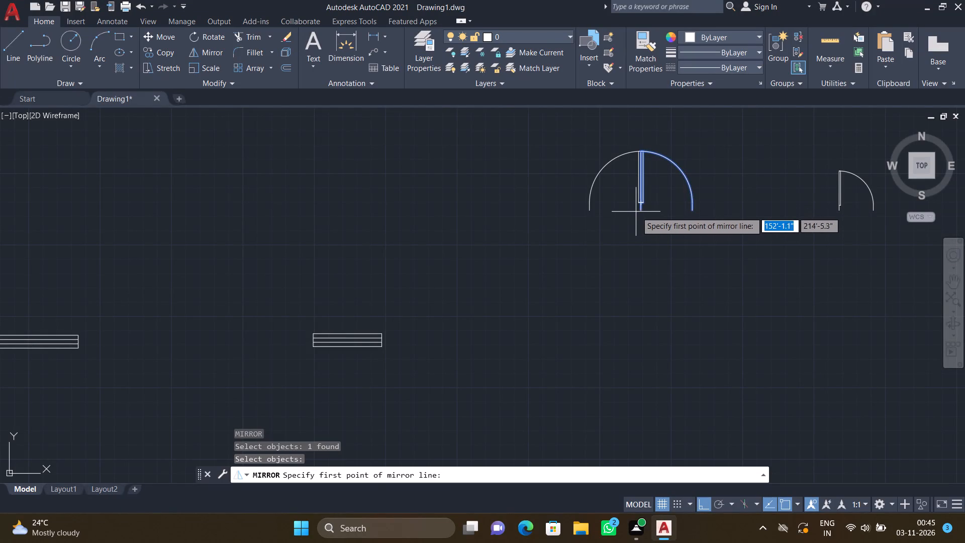
left_click(639, 208)
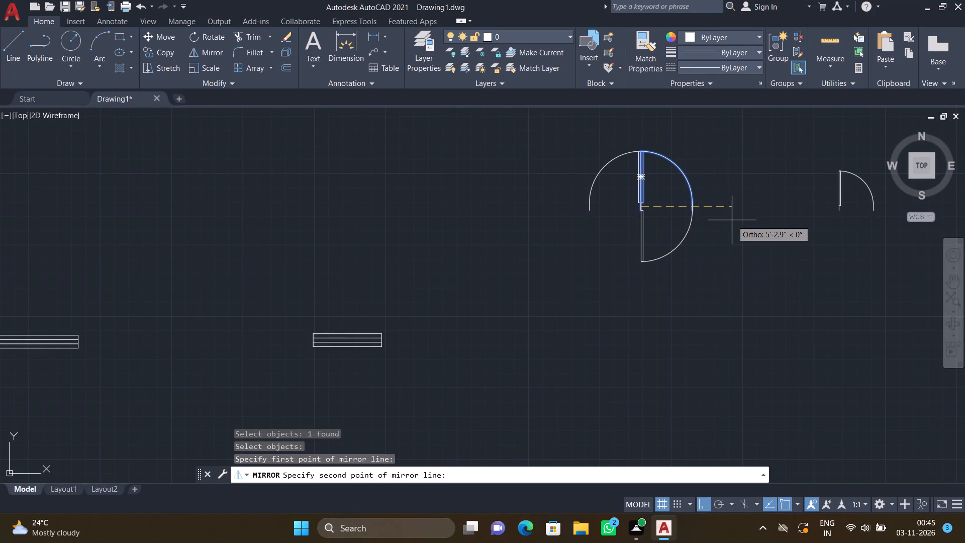
left_click(730, 220)
key("Return")
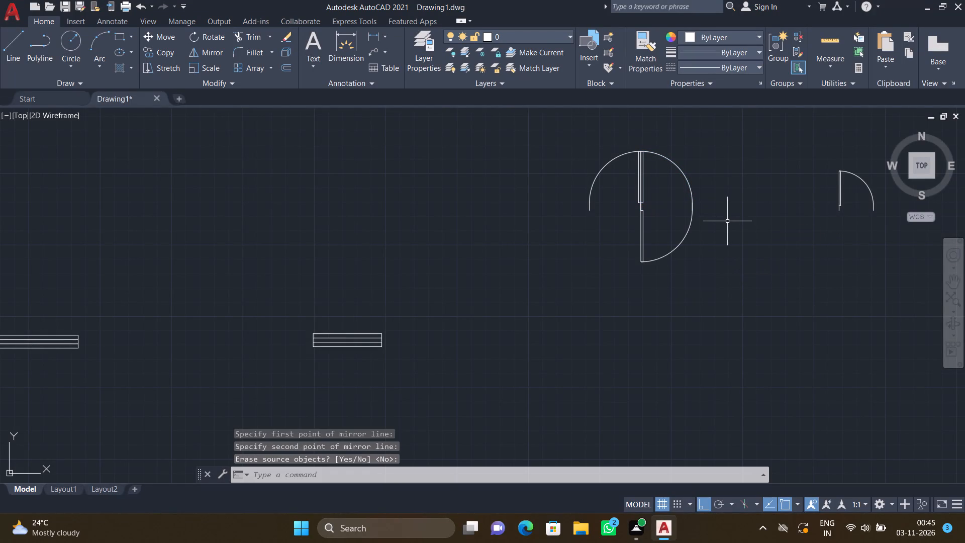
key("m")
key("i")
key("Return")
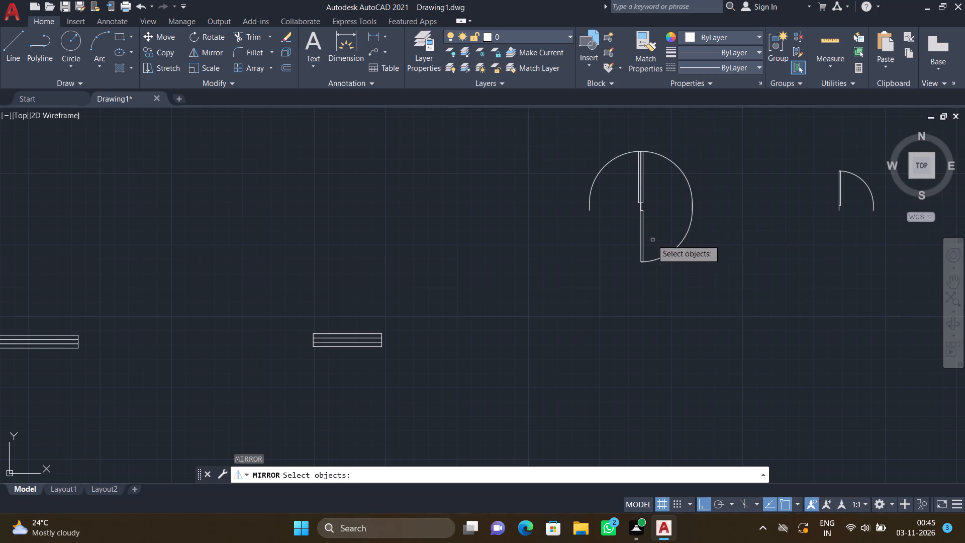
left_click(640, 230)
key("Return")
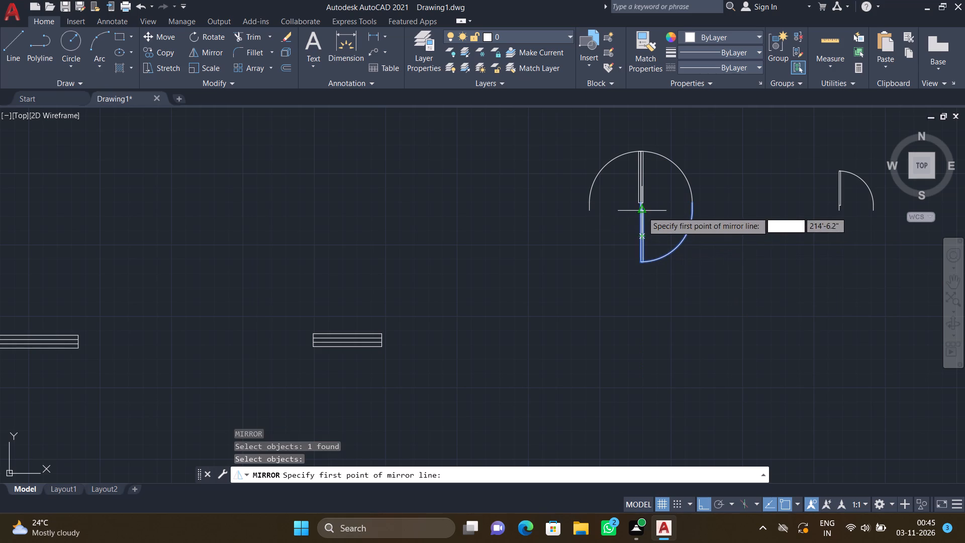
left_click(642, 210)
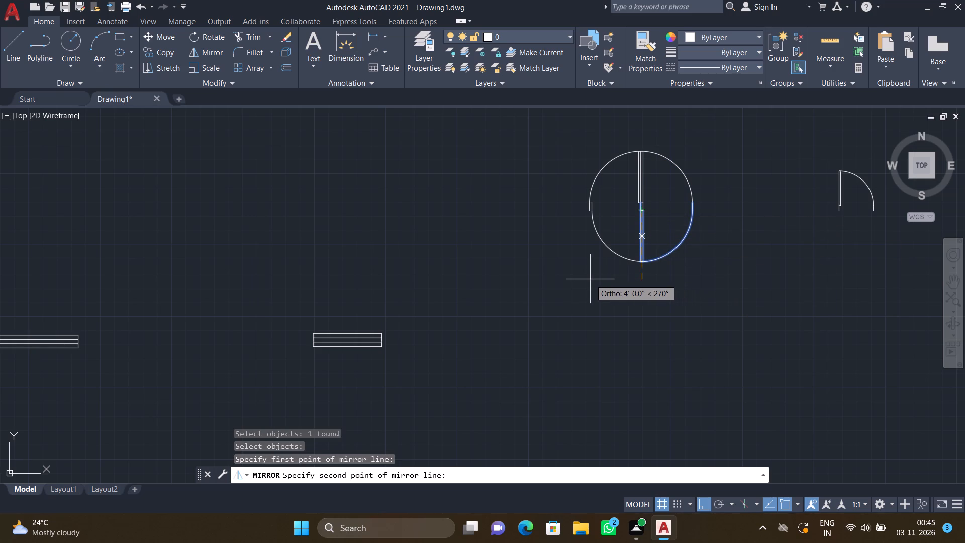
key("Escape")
Mirror the large door's lower-right leaf across the vertical centre line to create the lower-left leaf, keeping the original.
type("MI")
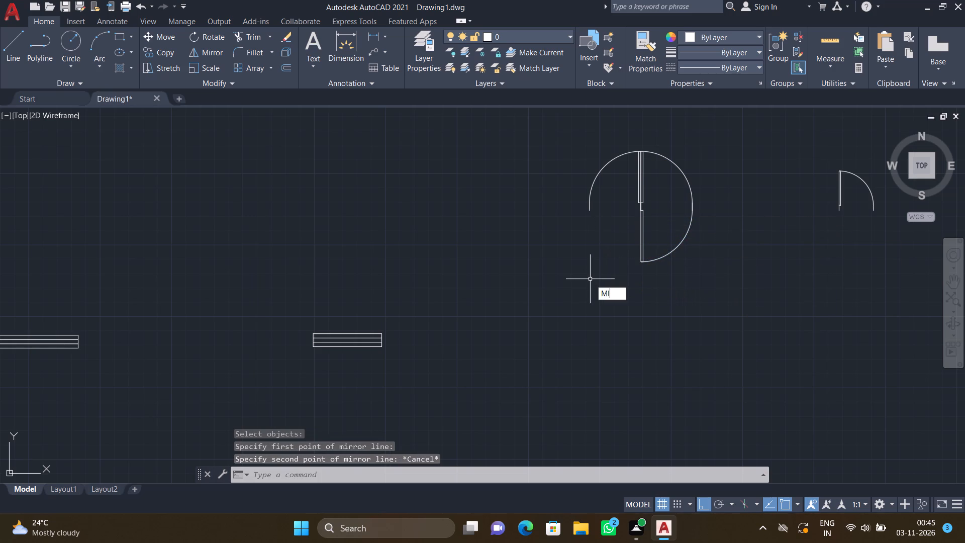
key("Return")
left_click(642, 257)
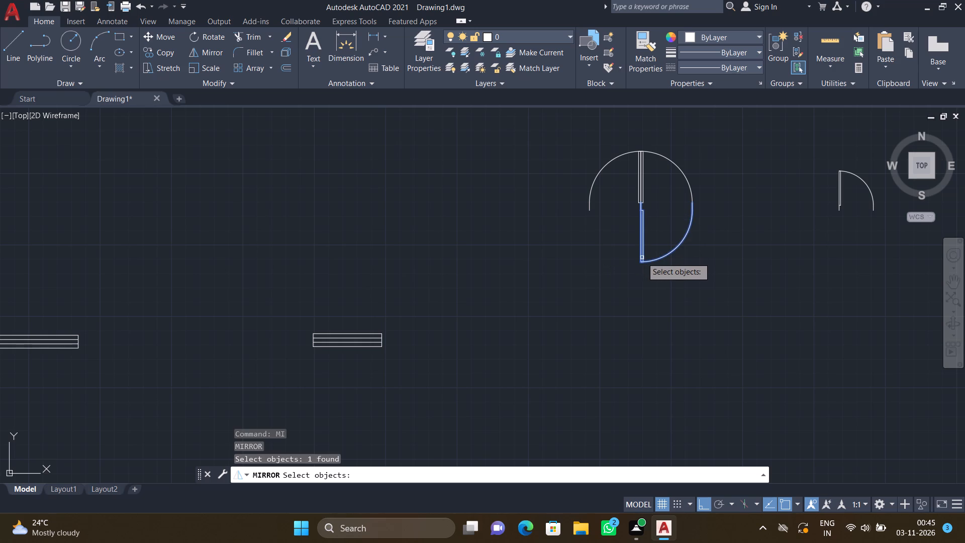
key("Return")
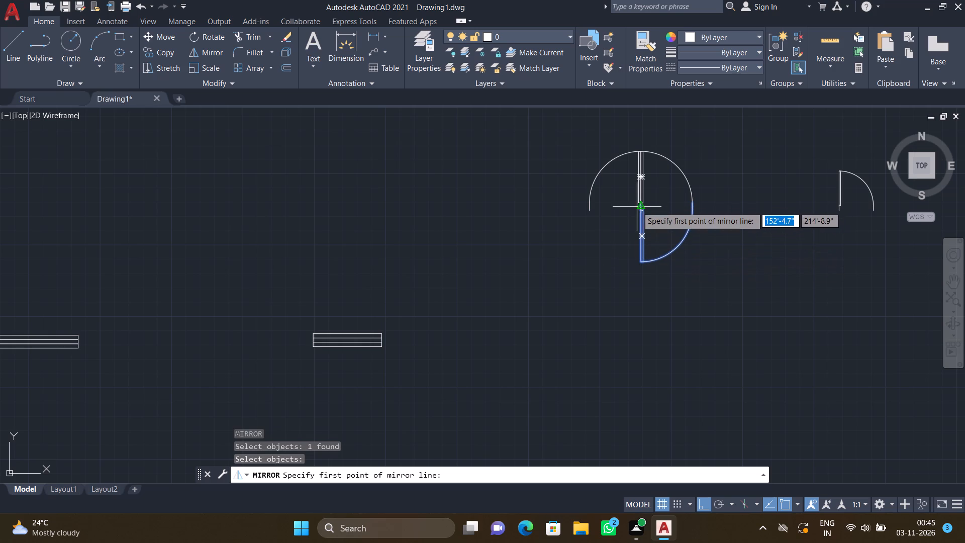
left_click_drag(640, 207, 641, 211)
left_click(623, 292)
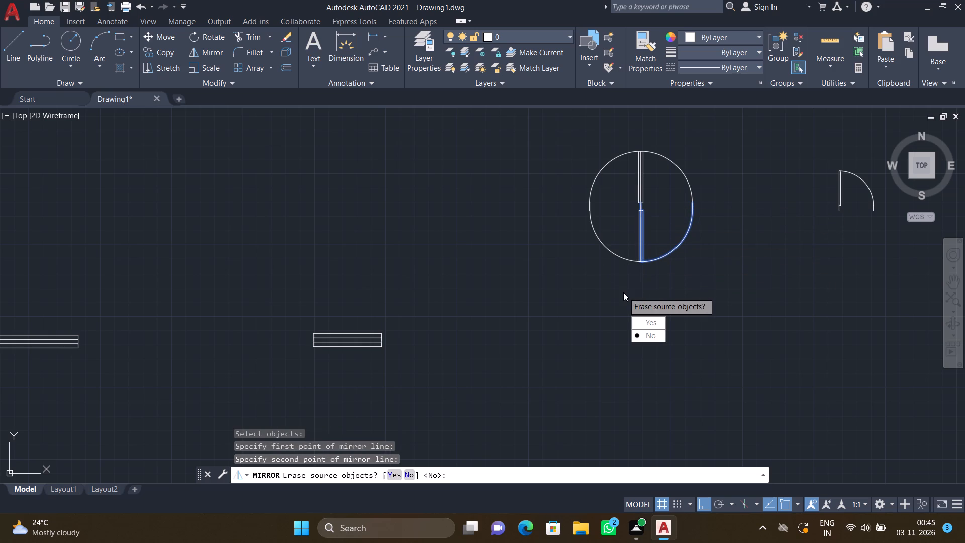
key("Return")
Mirror the small single door downward across a horizontal line through its lower hinge endpoint, keeping the original.
scroll(703, 291, "down", 3)
scroll(743, 277, "up", 2)
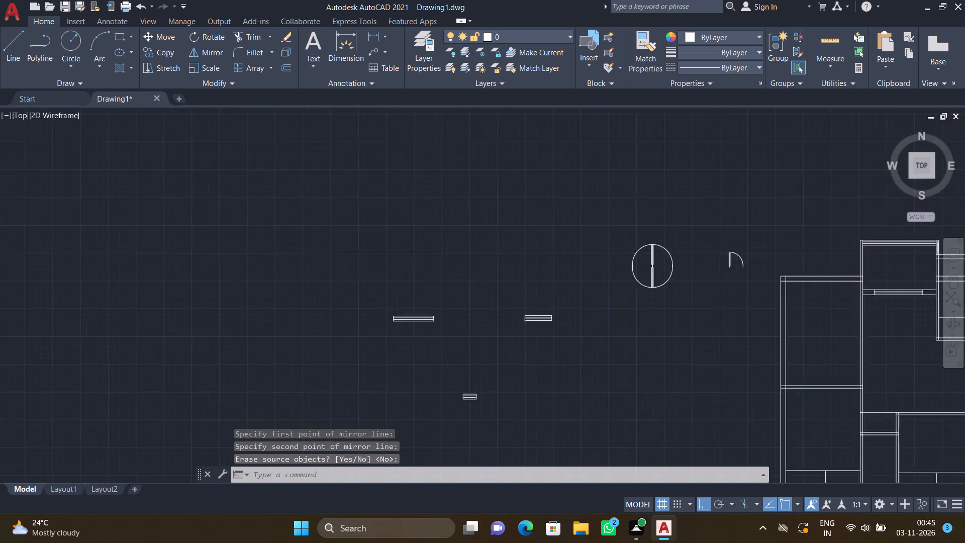
scroll(742, 277, "up", 1)
key("m")
key("i")
key("Return")
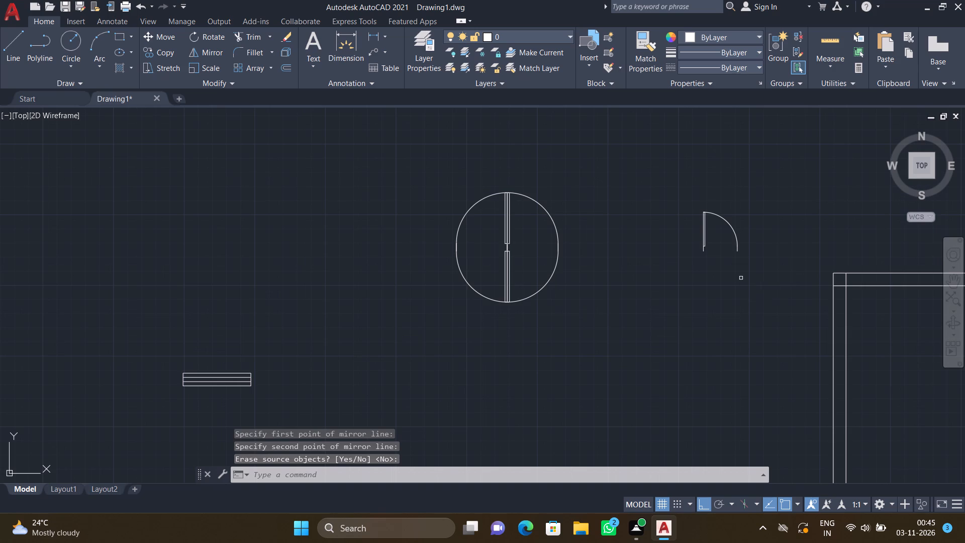
left_click(704, 246)
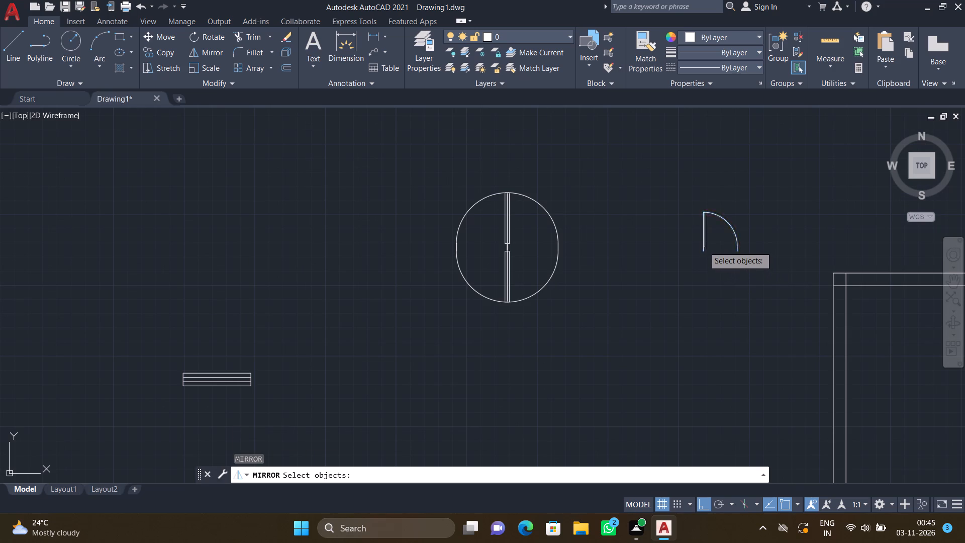
key("Return")
scroll(705, 249, "up", 2)
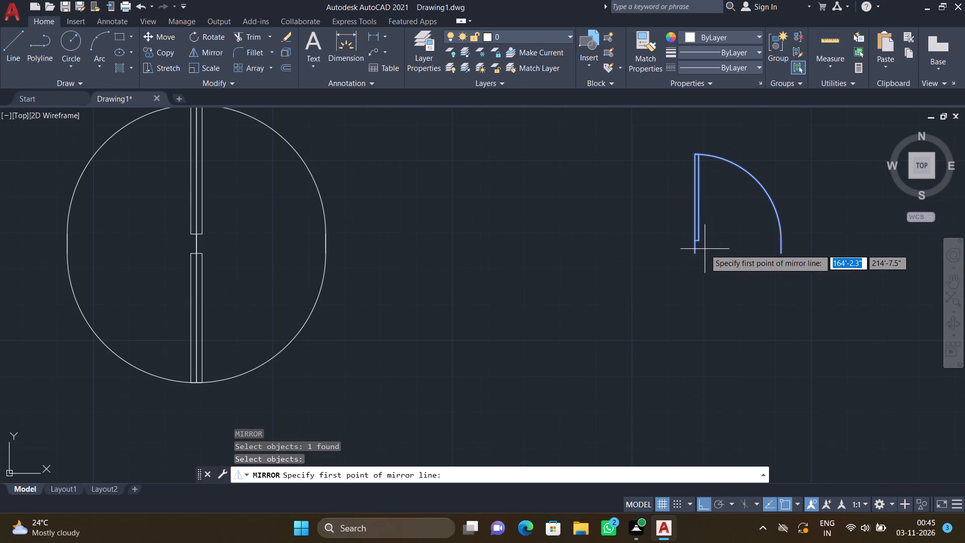
left_click(695, 253)
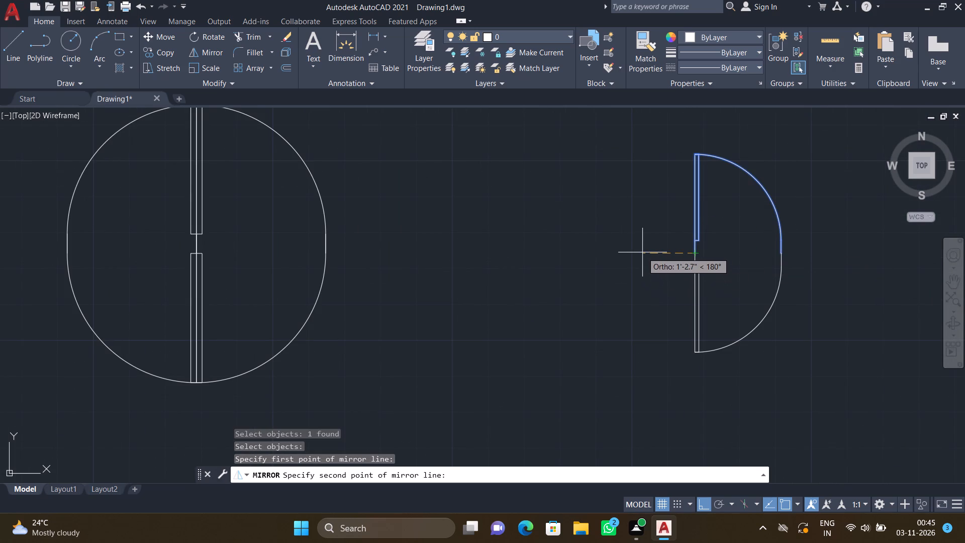
left_click(642, 252)
key("Return")
Mirror the small door's upper-right leaf across its vertical hinge line to create the upper-left leaf, keeping the original.
type("MI")
key("Return")
left_click(698, 234)
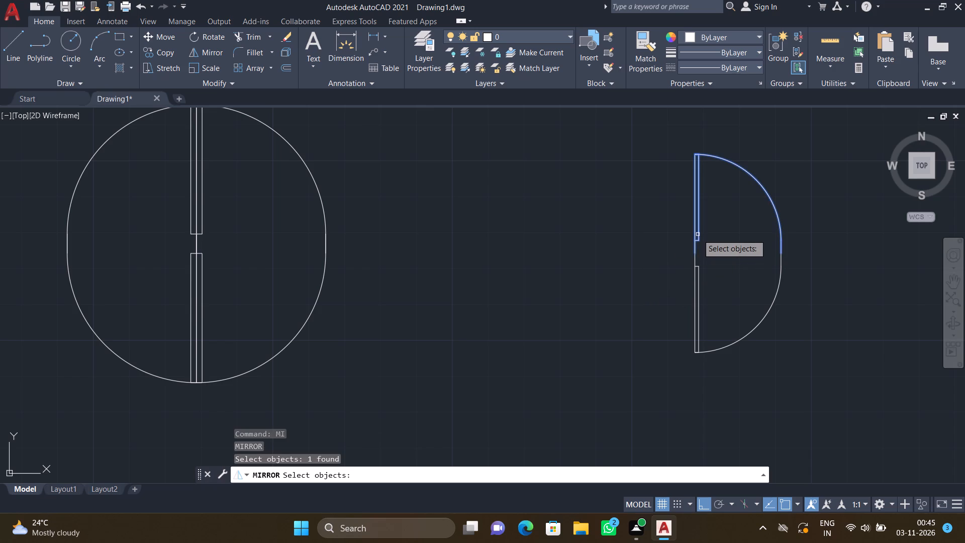
key("Return")
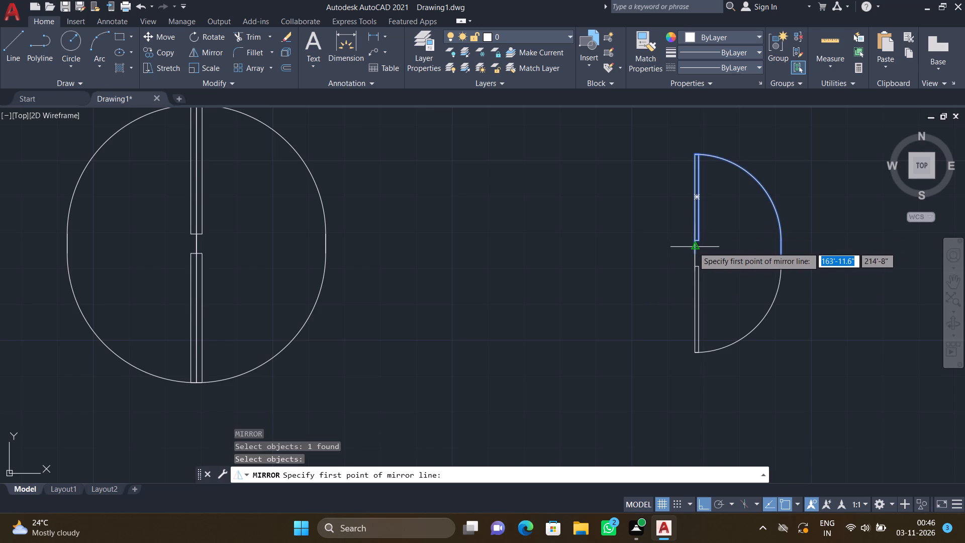
left_click(693, 247)
left_click(647, 171)
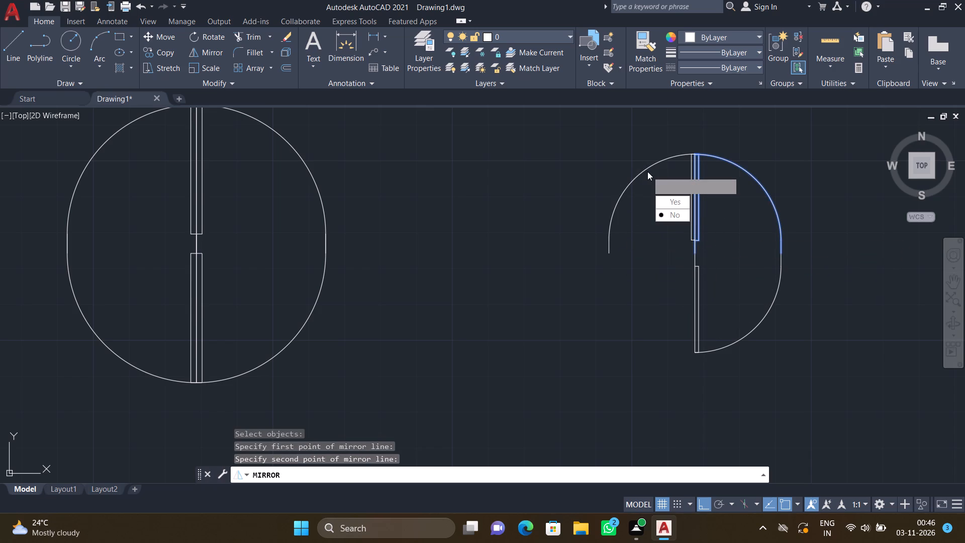
key("Return")
Mirror the small door's lower-right leaf across the vertical hinge line to create the lower-left leaf, keeping the original.
type("MI")
key("Return")
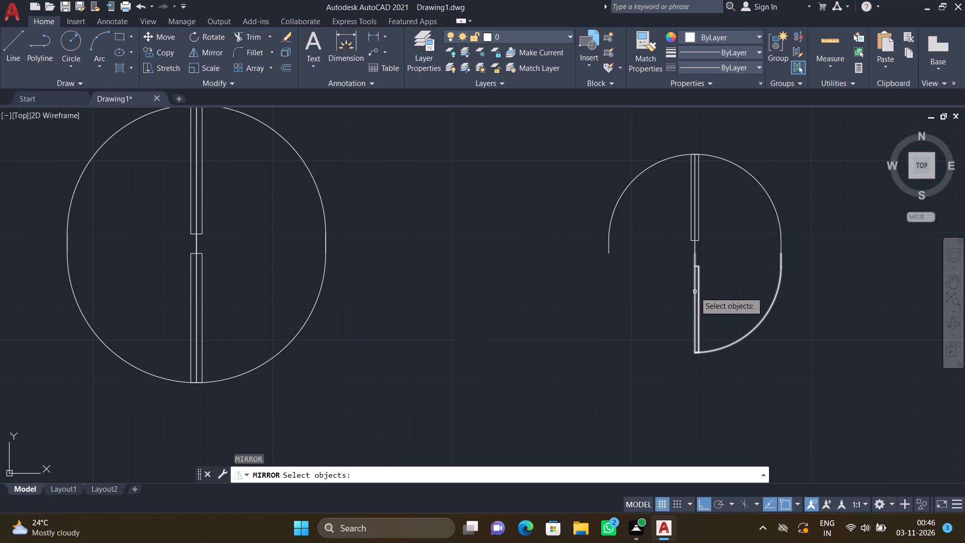
left_click(695, 292)
key("Return")
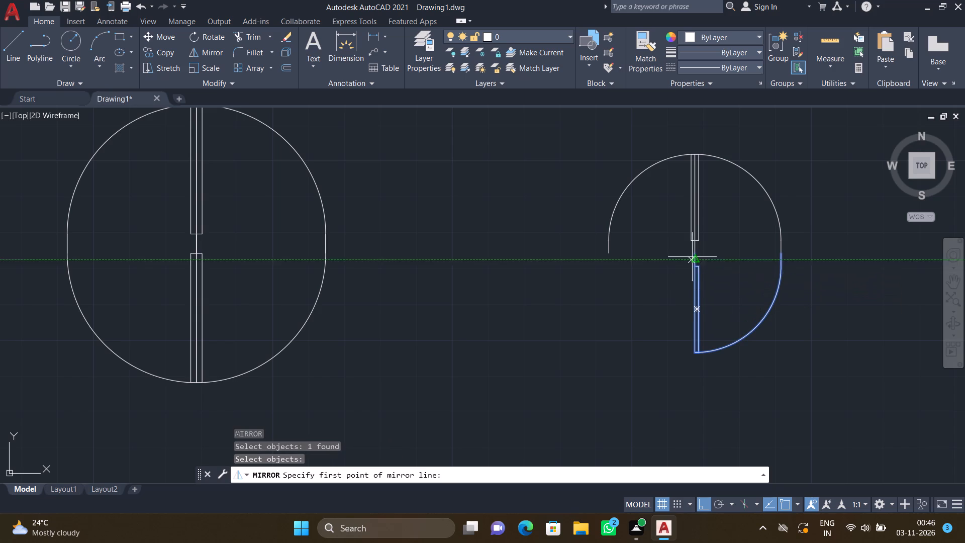
left_click(694, 254)
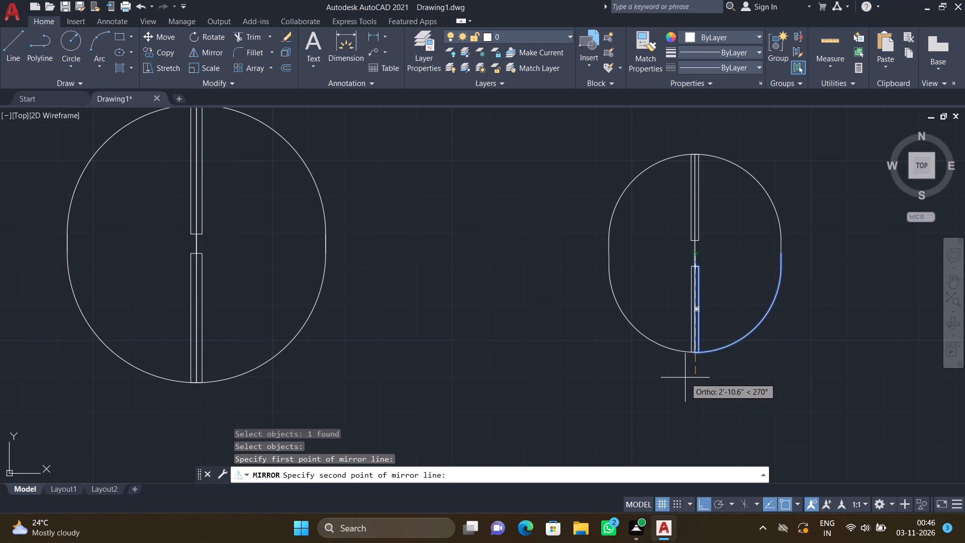
left_click(685, 378)
key("Return")
Copy the upper-right leaf of the large door set about 15' straight down into the empty area below.
scroll(666, 394, "down", 5)
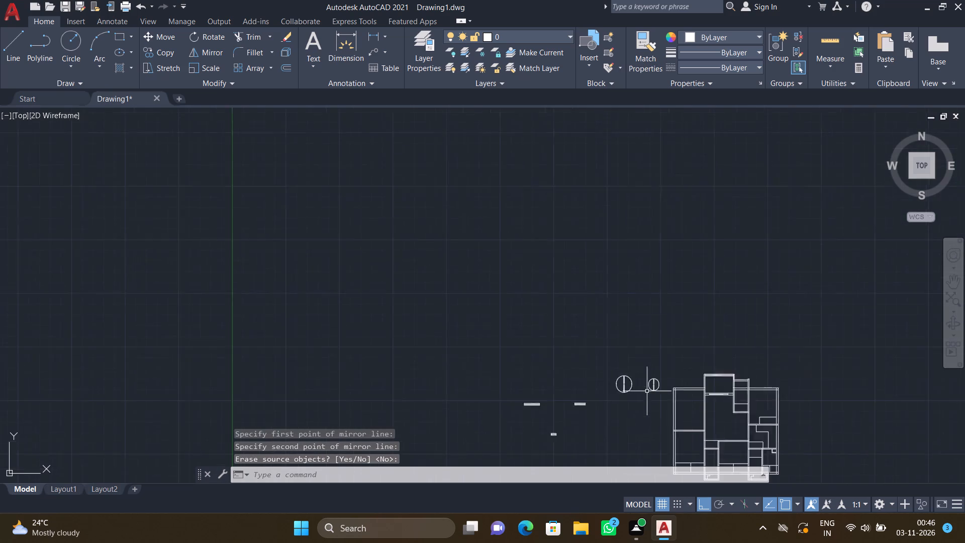
scroll(647, 391, "down", 3)
scroll(627, 429, "up", 4)
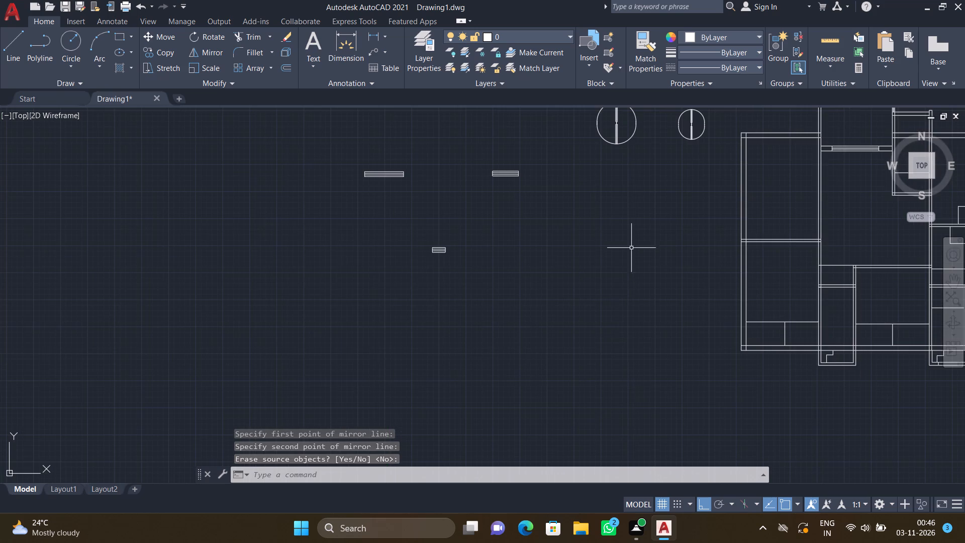
scroll(632, 134, "down", 1)
scroll(628, 114, "up", 2)
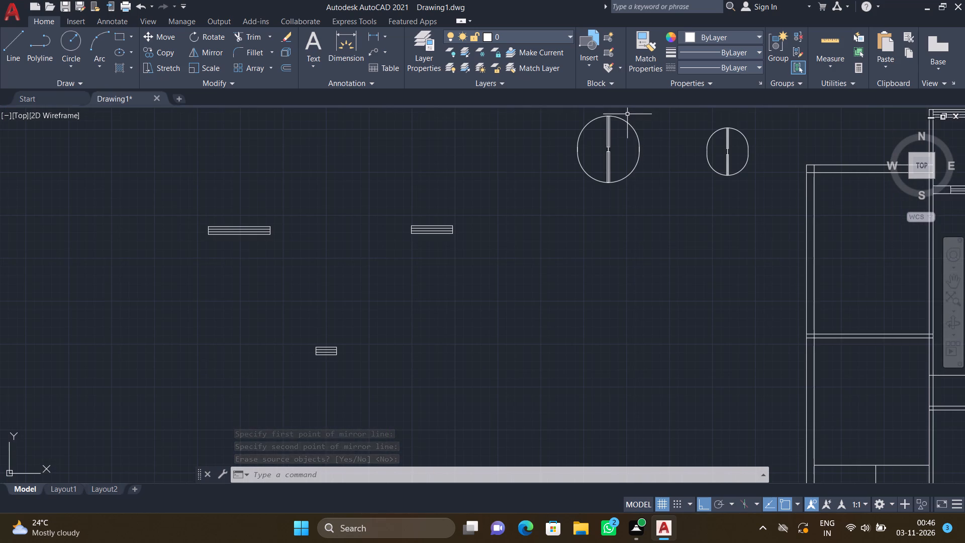
key("c")
key("o")
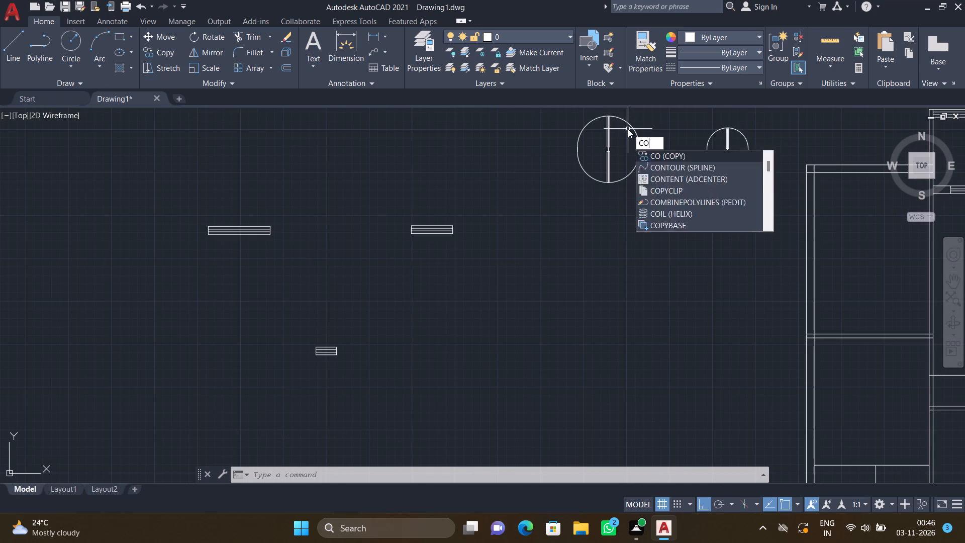
key("Return")
left_click(636, 132)
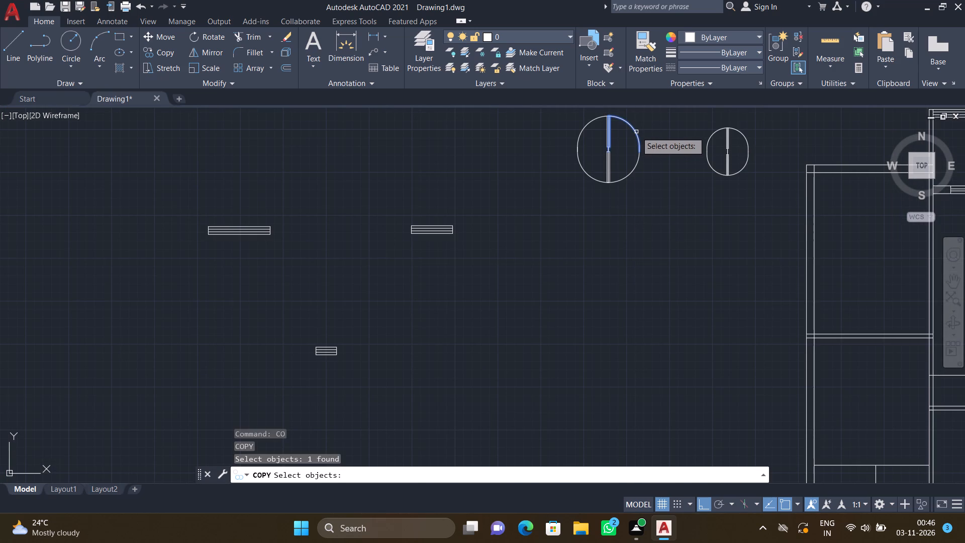
key("Return")
left_click(610, 146)
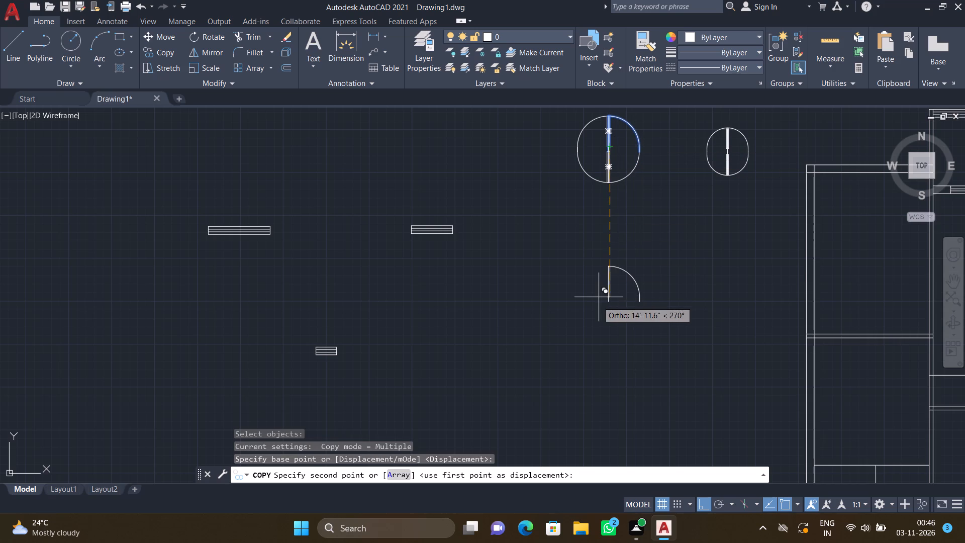
left_click(597, 301)
key("Return")
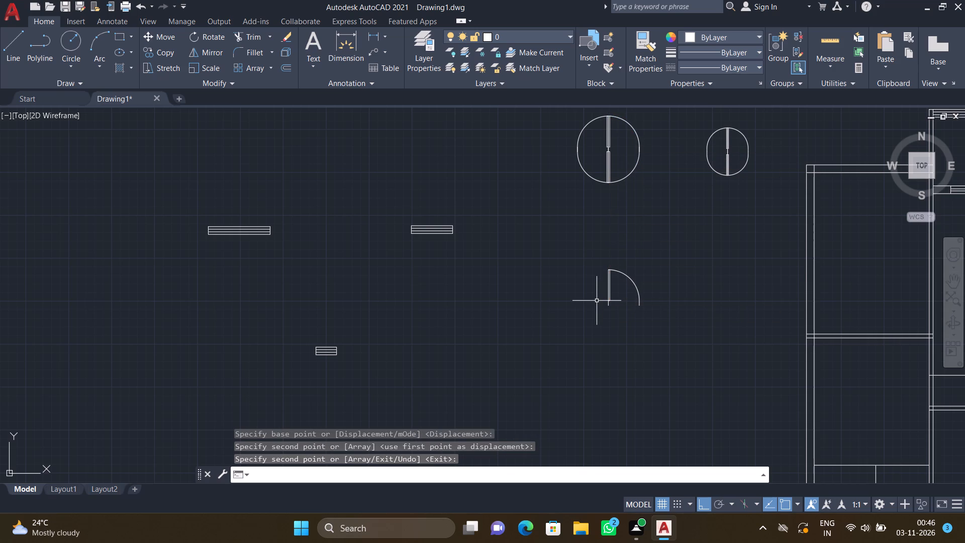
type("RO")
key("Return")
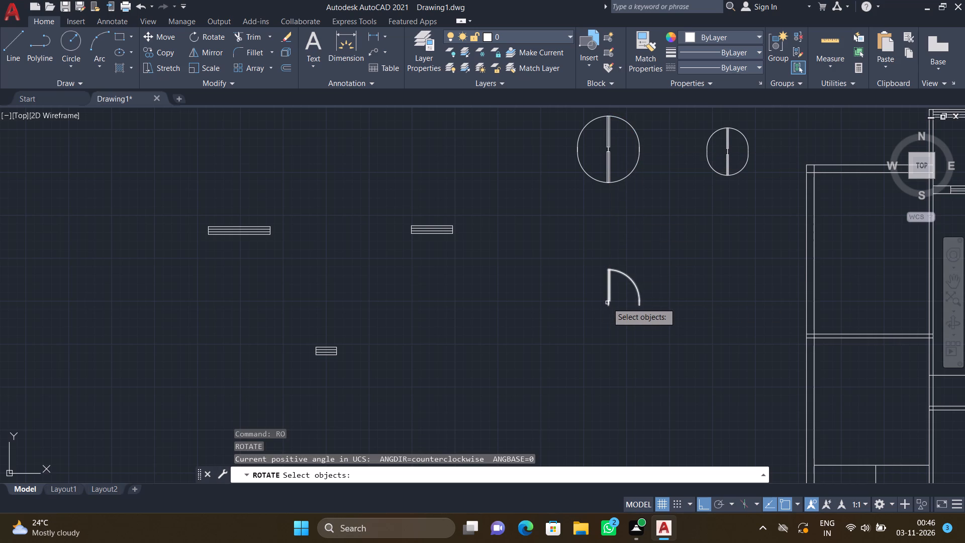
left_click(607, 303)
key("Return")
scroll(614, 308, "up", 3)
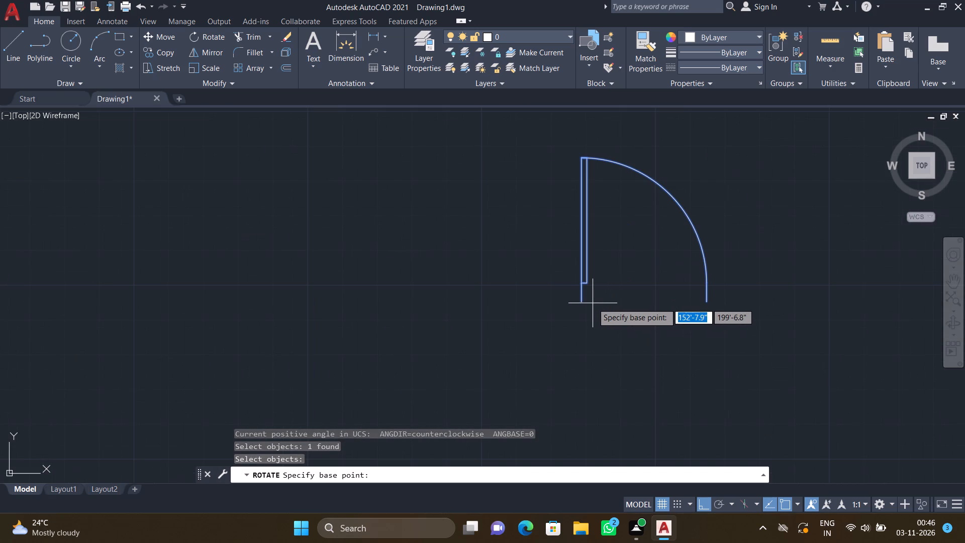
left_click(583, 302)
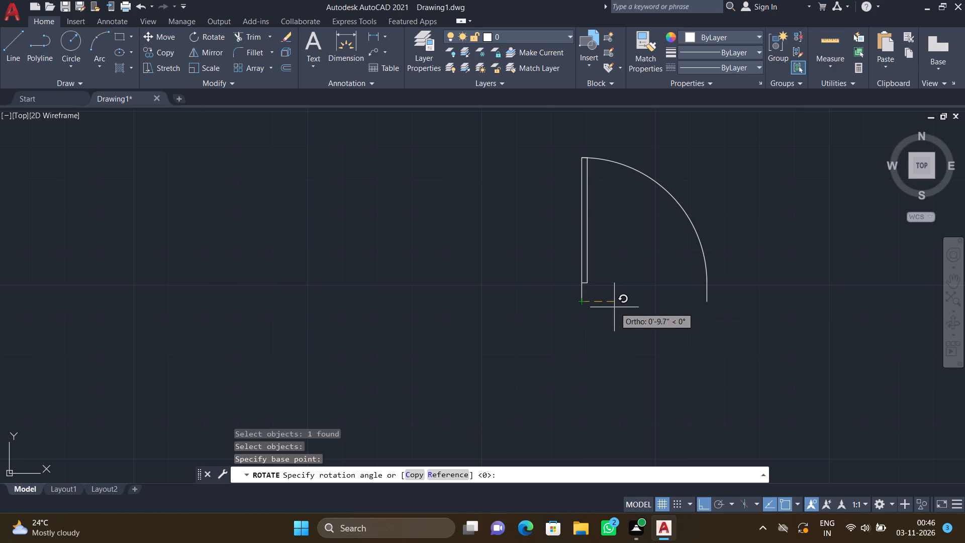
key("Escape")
Rotate the copied large door leaf 90° counterclockwise about its lower hinge endpoint.
key("r")
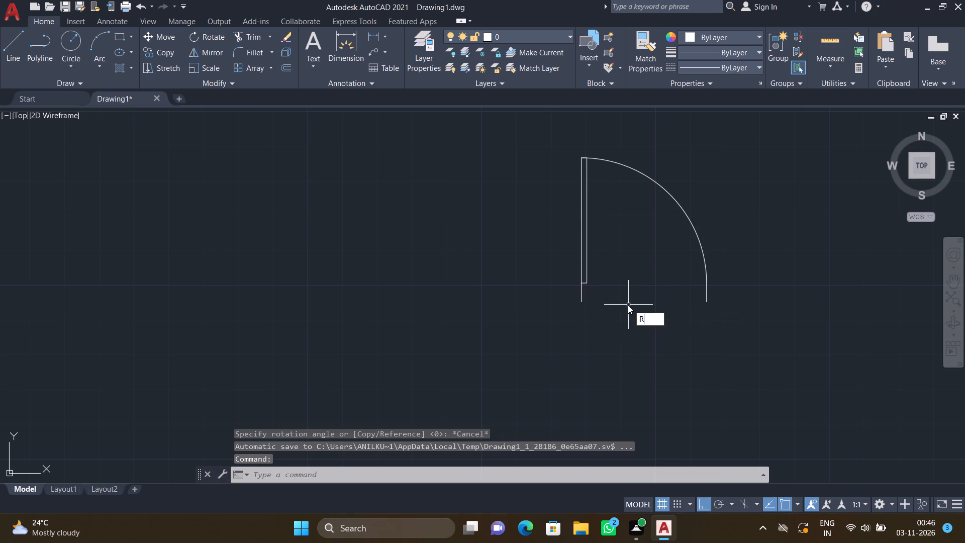
key("o")
key("Return")
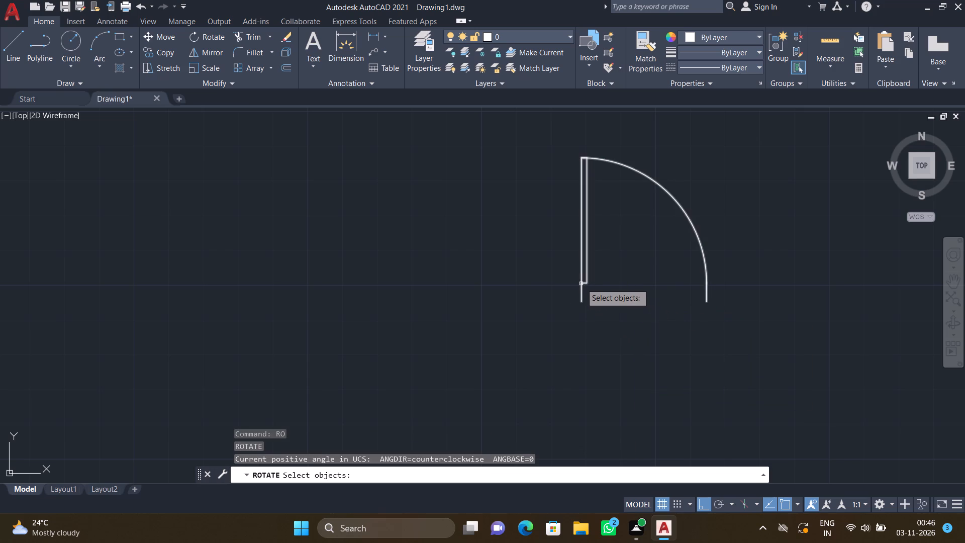
left_click(581, 284)
key("Return")
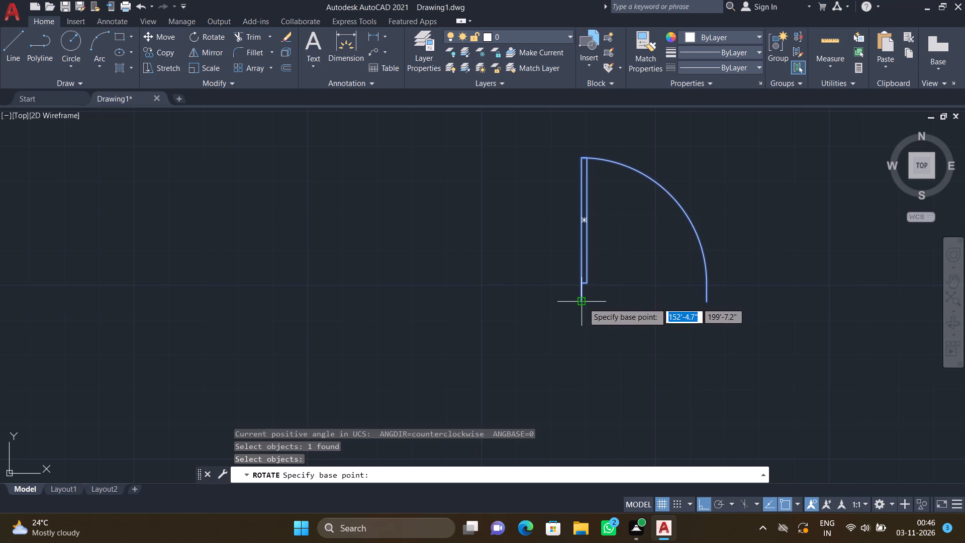
left_click(583, 303)
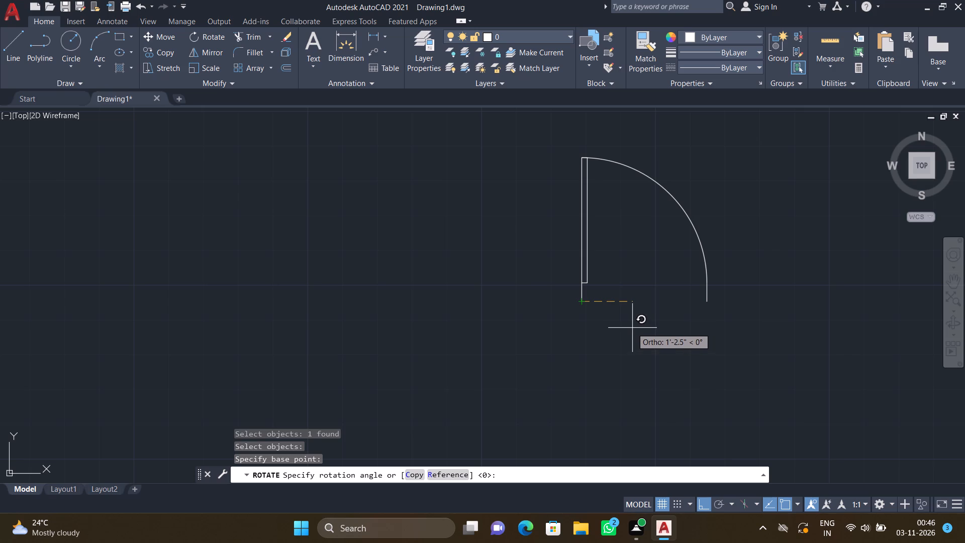
left_click(598, 249)
Mirror the rotated large door leaf across a vertical line through its hinge endpoint to create the upper-right leaf, keeping the original.
scroll(606, 270, "down", 3)
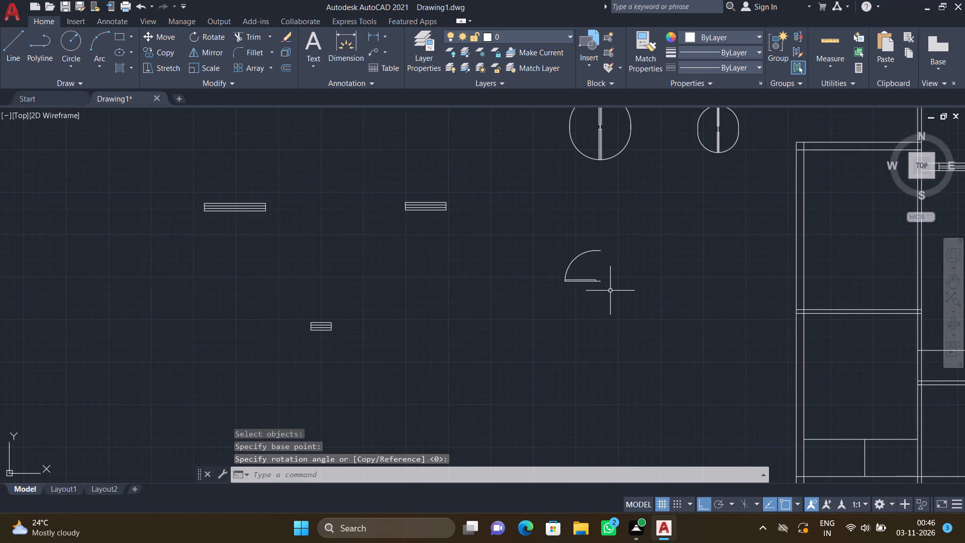
key("m")
key("i")
key("Return")
left_click(599, 282)
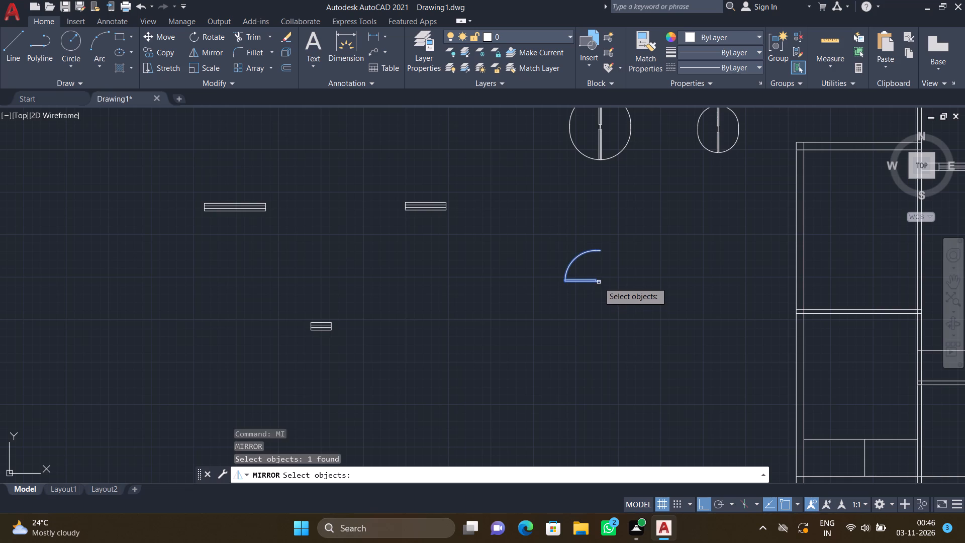
key("Return")
left_click(599, 283)
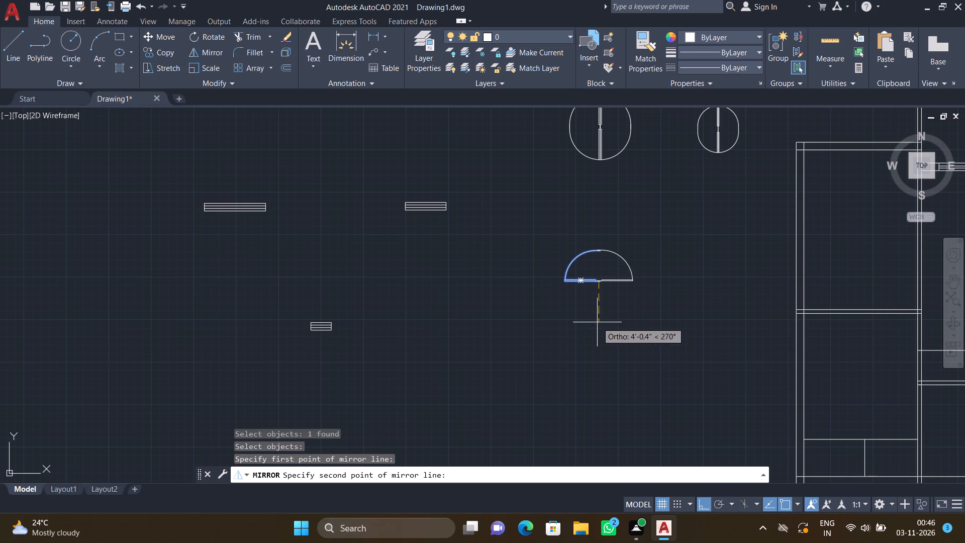
left_click(597, 322)
key("Return")
Mirror the rotated large door's upper-left leaf downward across its horizontal hinge line to create the lower-left leaf, keeping the original.
type("MI")
key("Return")
left_click(591, 281)
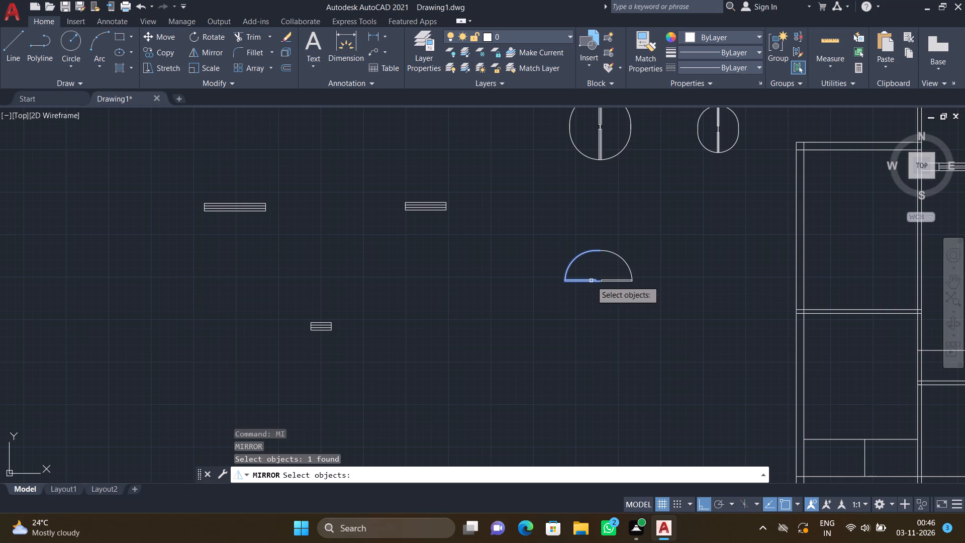
key("Return")
left_click(592, 282)
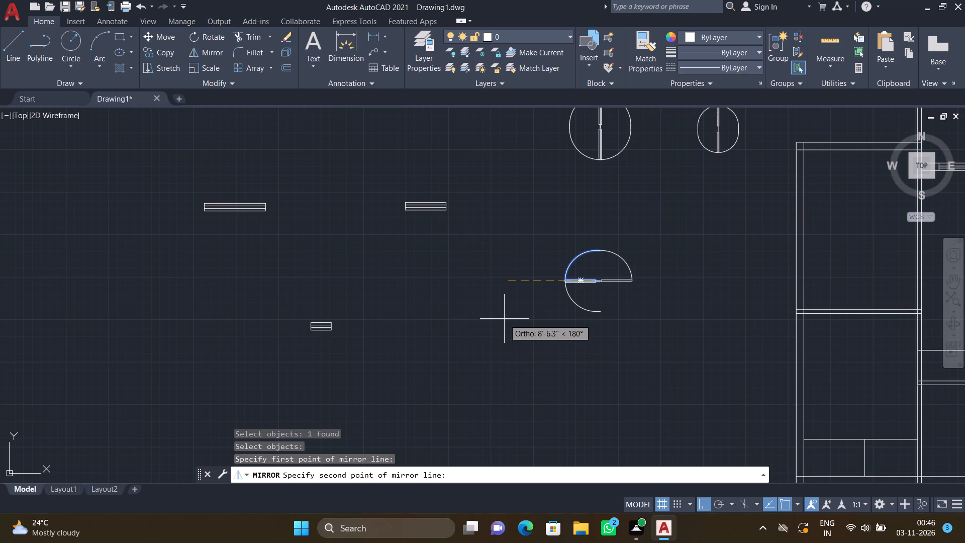
left_click(504, 319)
key("Return")
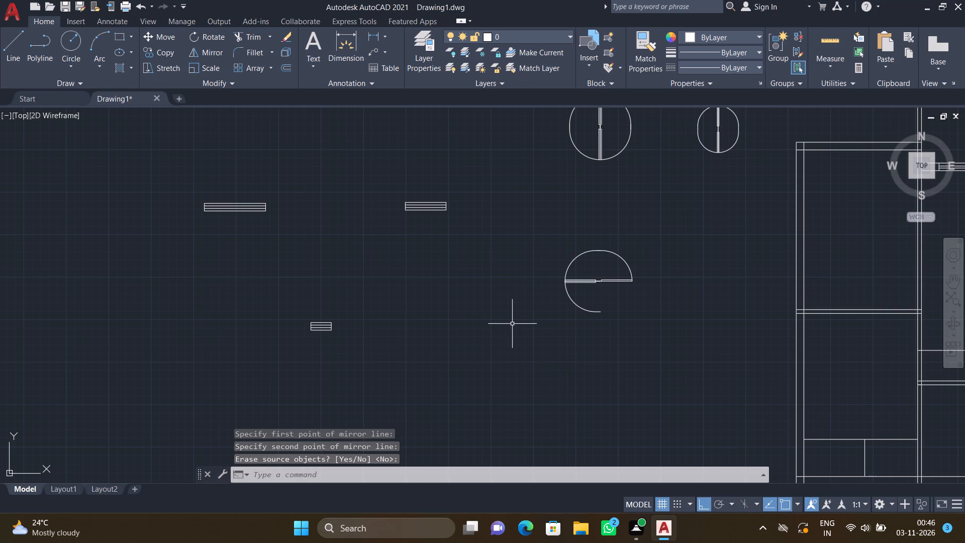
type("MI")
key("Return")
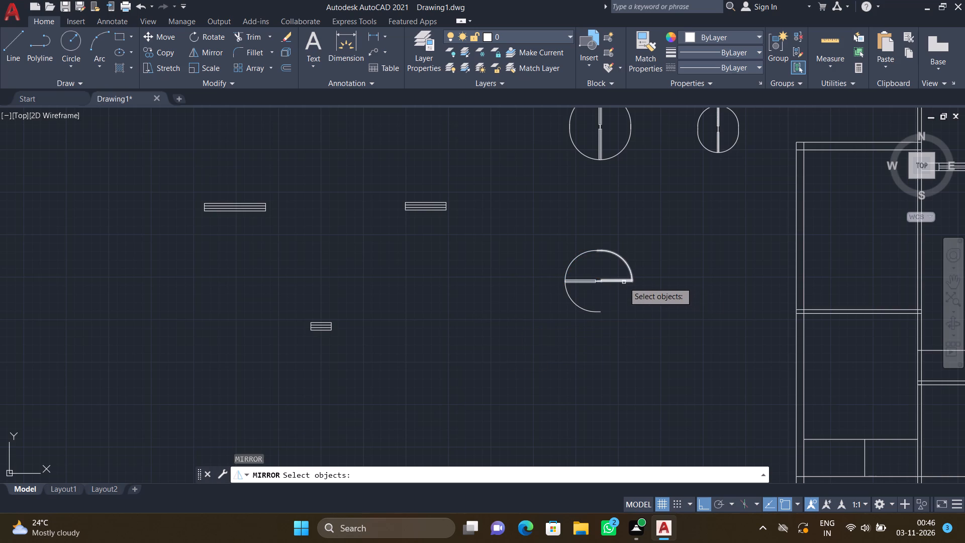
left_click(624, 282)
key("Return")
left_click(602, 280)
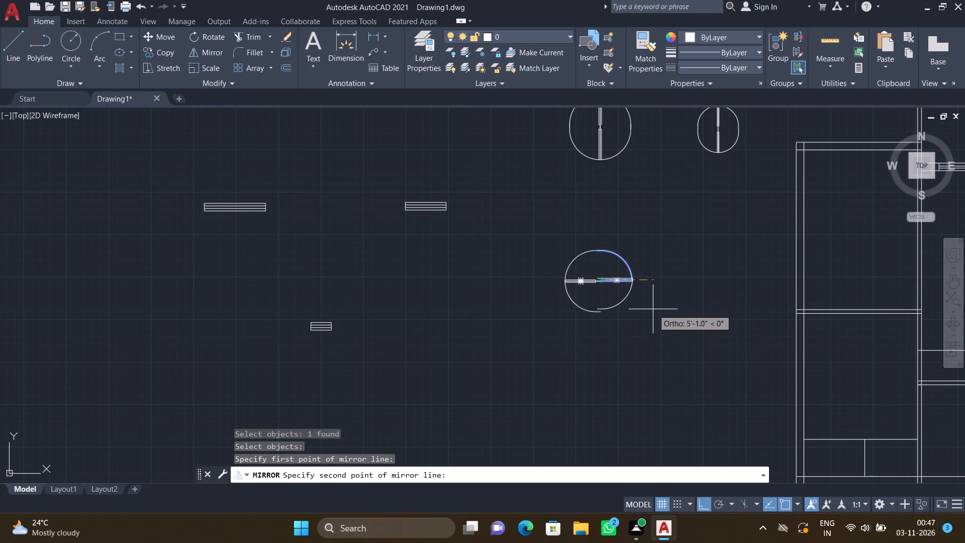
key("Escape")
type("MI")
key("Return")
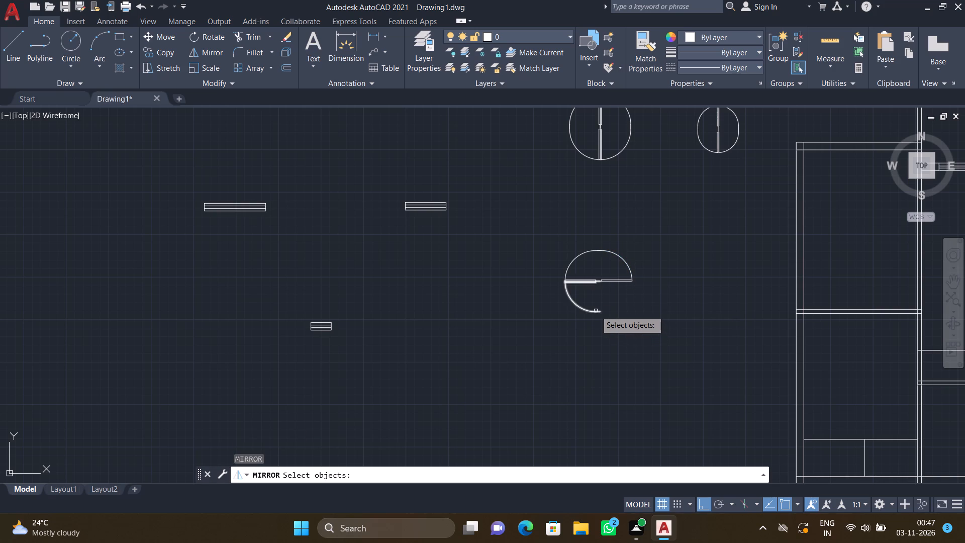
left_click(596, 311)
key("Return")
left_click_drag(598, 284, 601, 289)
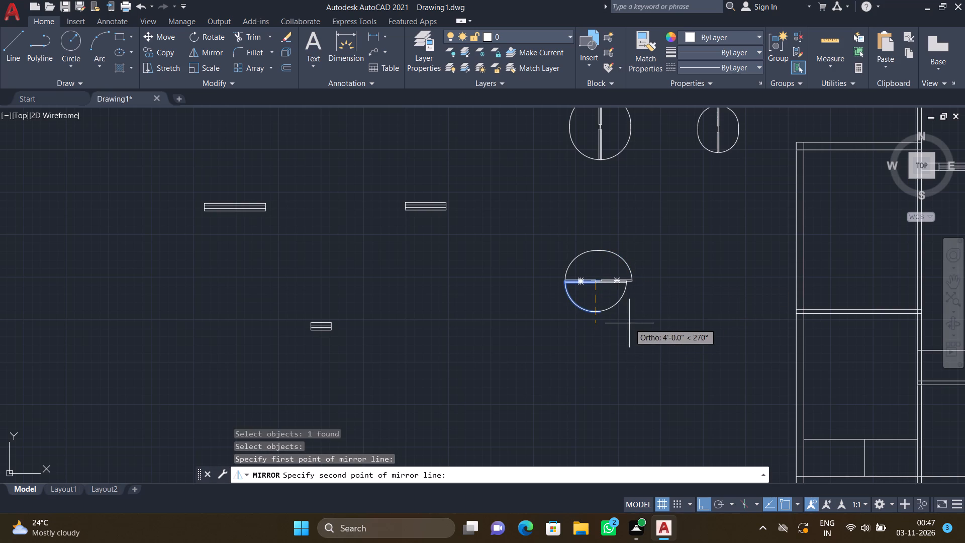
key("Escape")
Mirror the rotated large door's upper-right leaf downward across its horizontal hinge line to create the lower-right leaf, keeping the original.
scroll(632, 309, "up", 3)
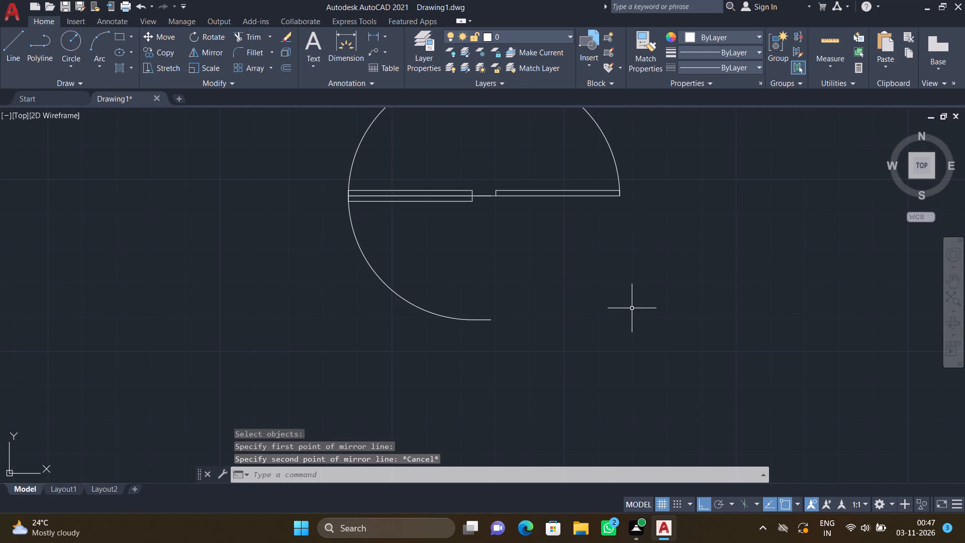
type("MI")
key("Return")
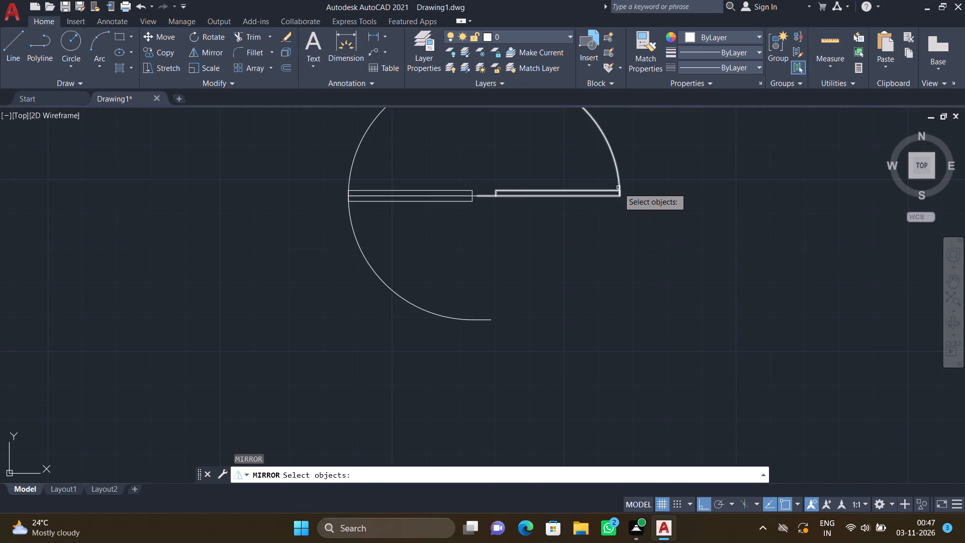
left_click(618, 188)
key("Return")
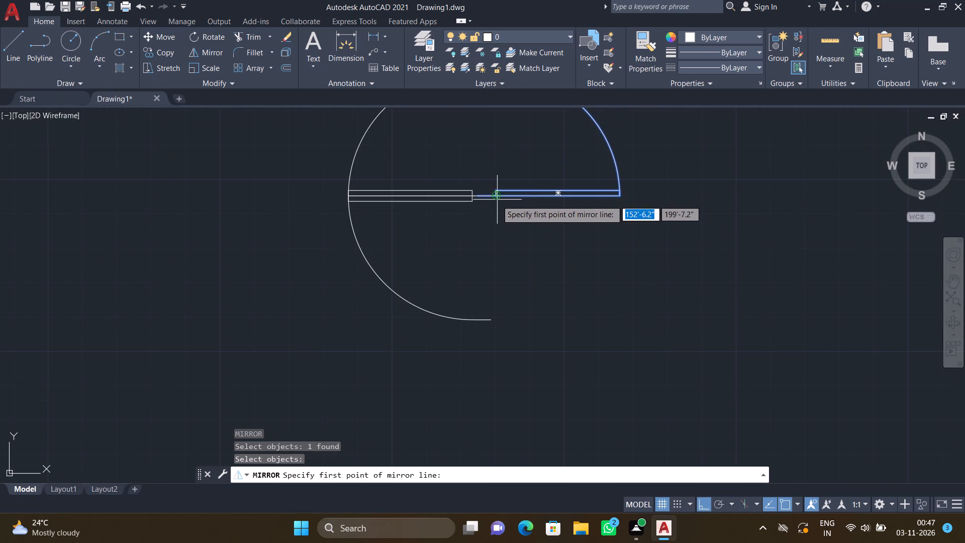
left_click(496, 198)
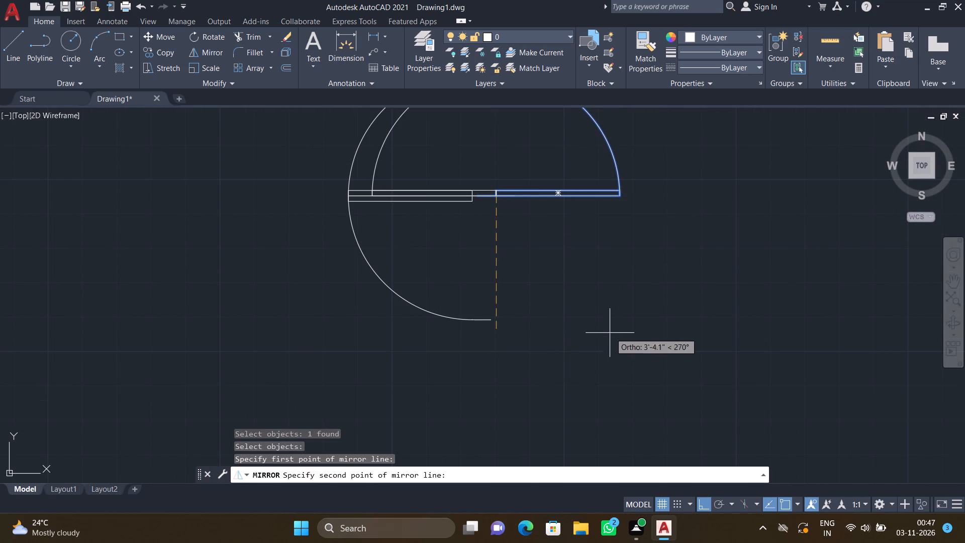
left_click(627, 286)
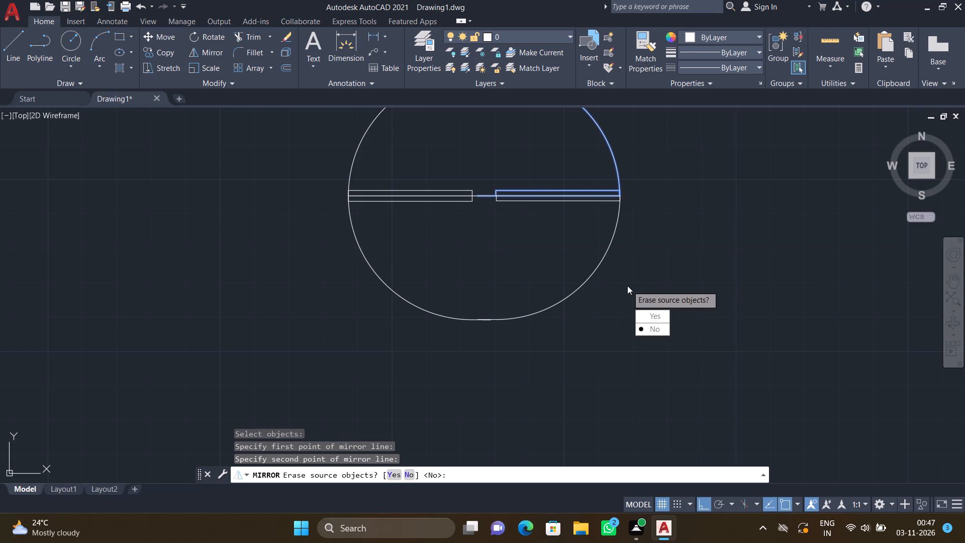
key("Return")
Copy the upper-left leaf of the small door set about 14'-6" straight down, beside the rotated large door set.
scroll(608, 304, "down", 3)
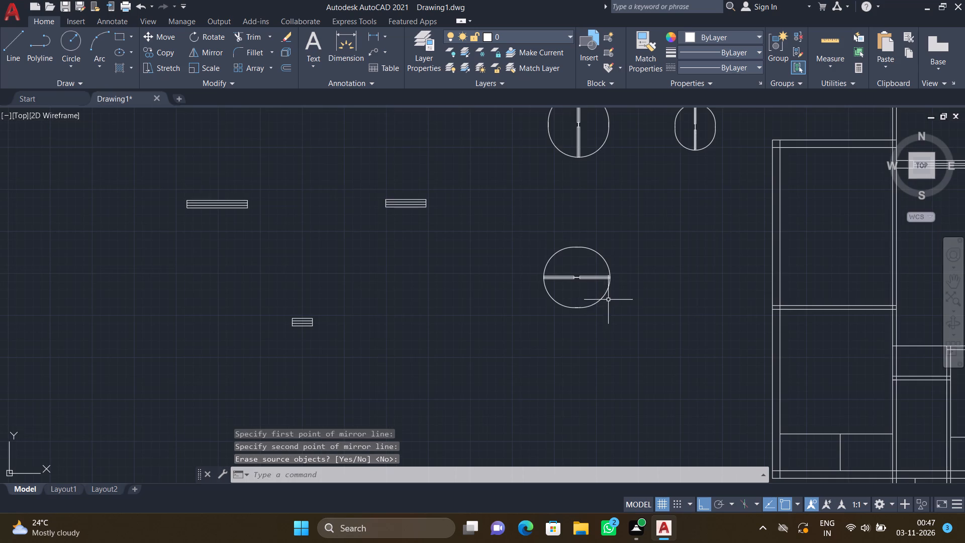
scroll(694, 195, "down", 2)
scroll(687, 149, "up", 3)
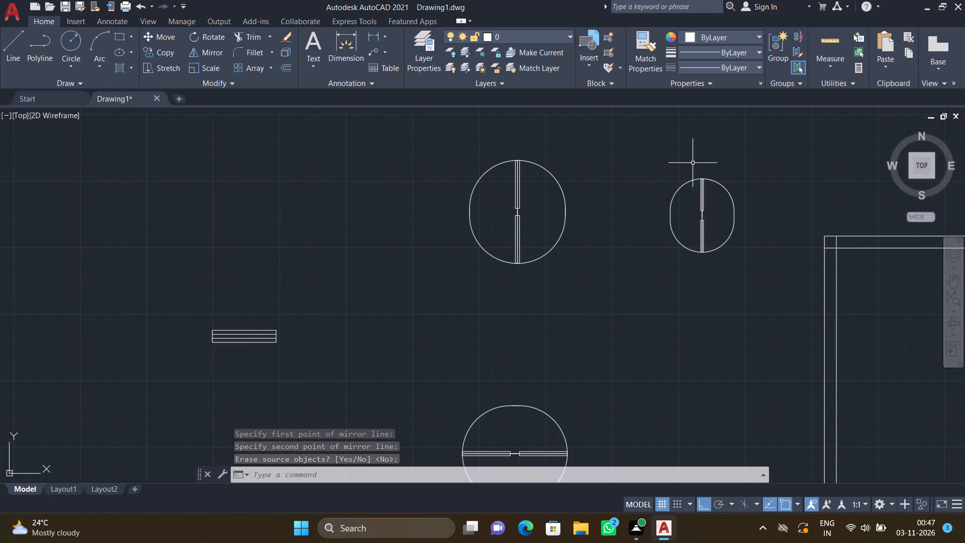
key("c")
key("o")
key("Return")
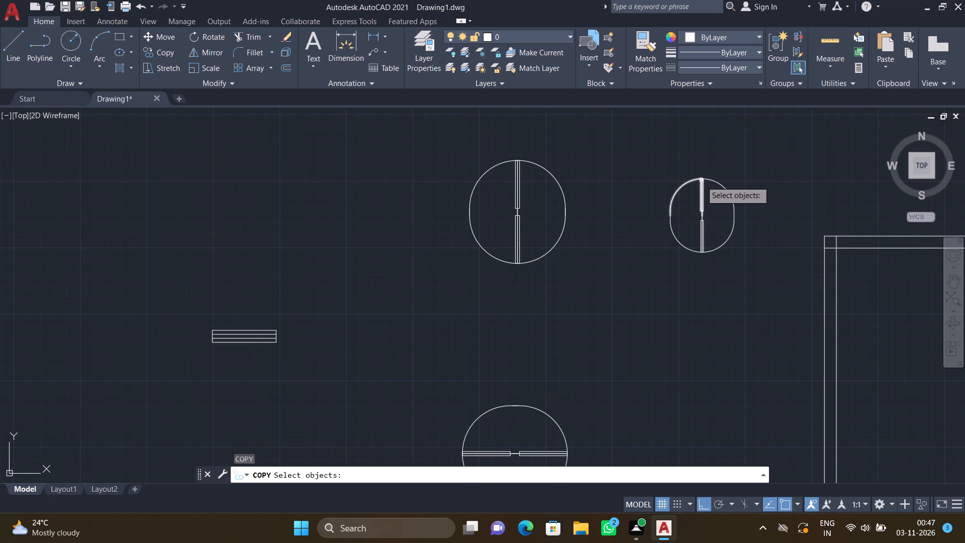
left_click(692, 182)
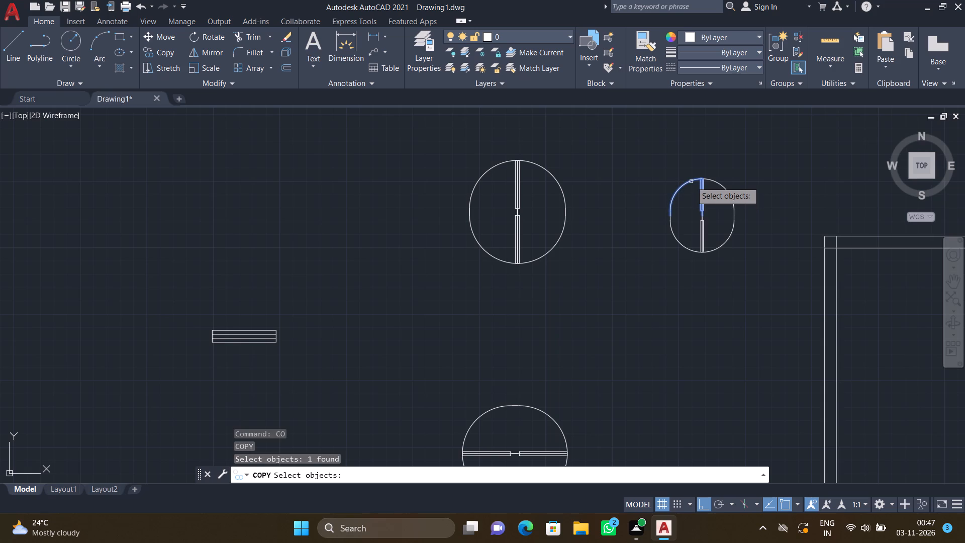
key("Return")
left_click(700, 210)
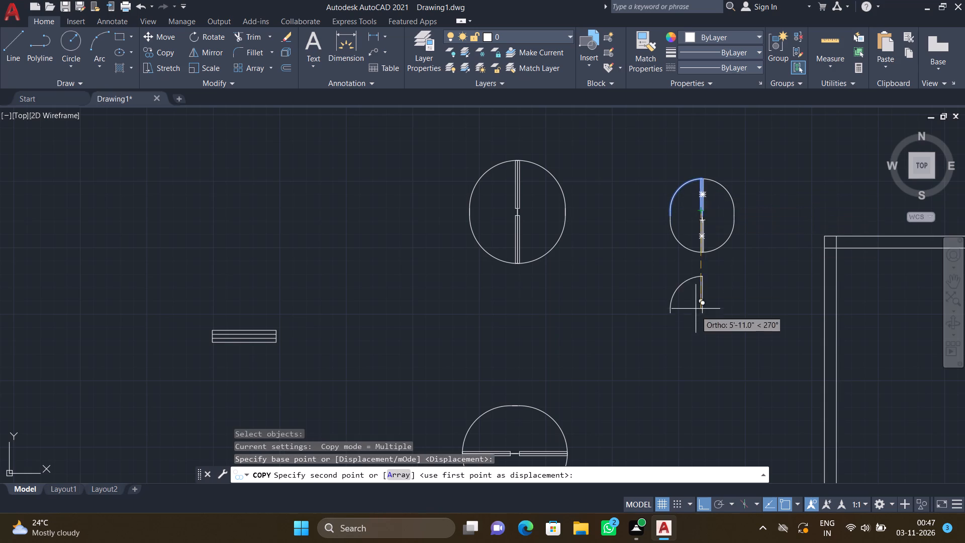
scroll(691, 352, "down", 1)
scroll(686, 412, "up", 1)
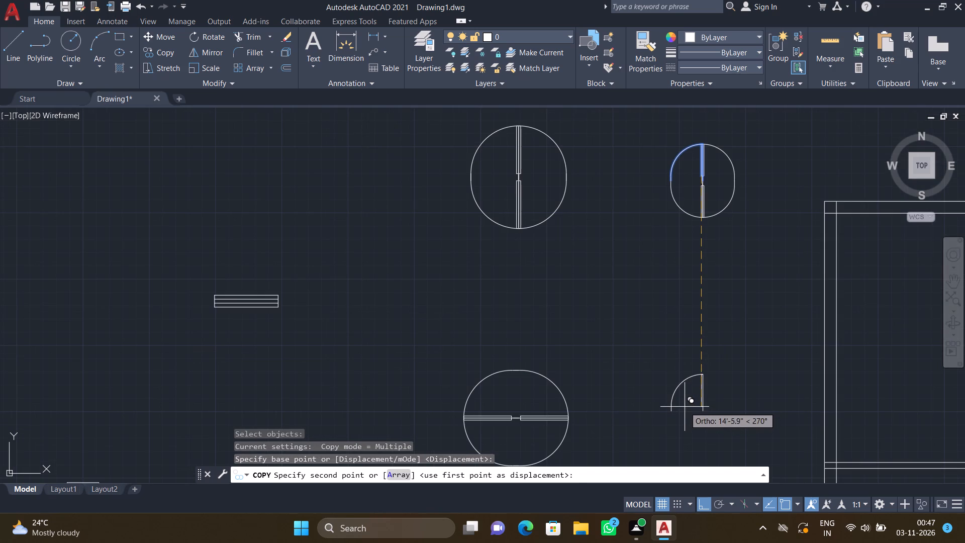
left_click(684, 405)
key("Return")
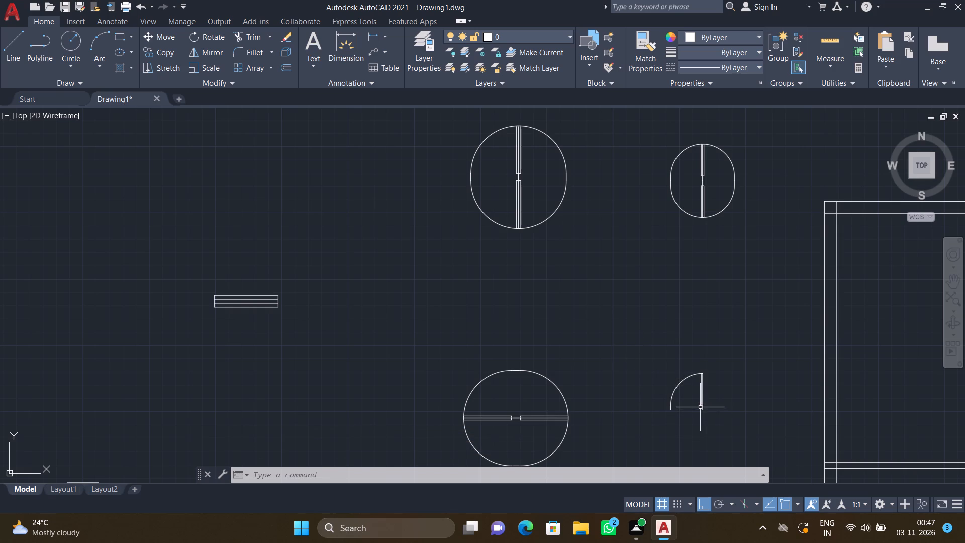
Rotate the copied small door leaf 90° counterclockwise about its lower hinge endpoint.
key("r")
key("o")
key("Return")
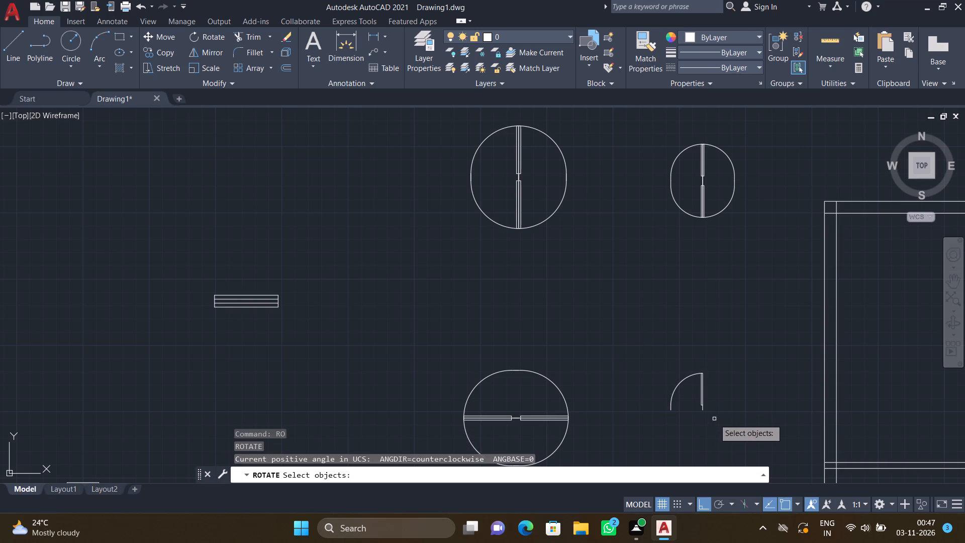
scroll(703, 418, "up", 1)
left_click(699, 399)
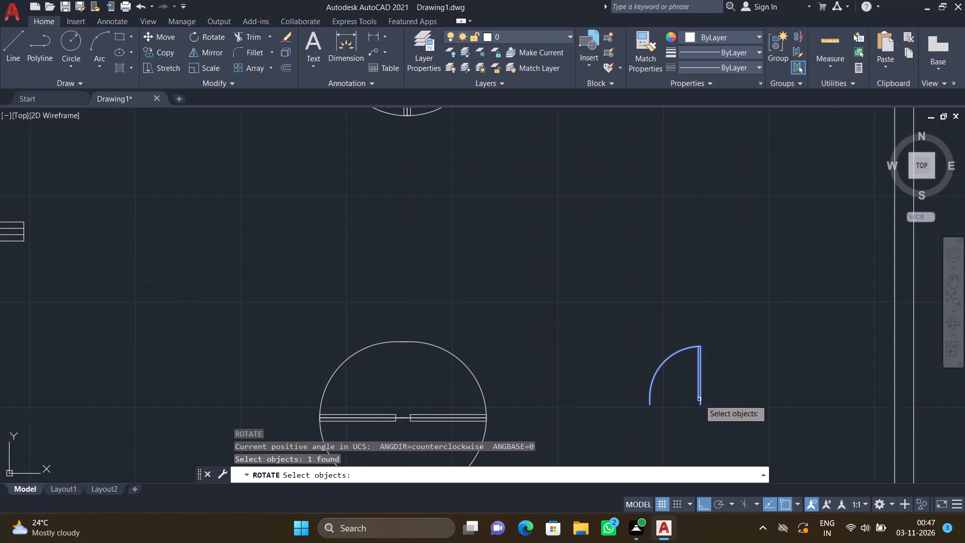
key("Return")
left_click(699, 404)
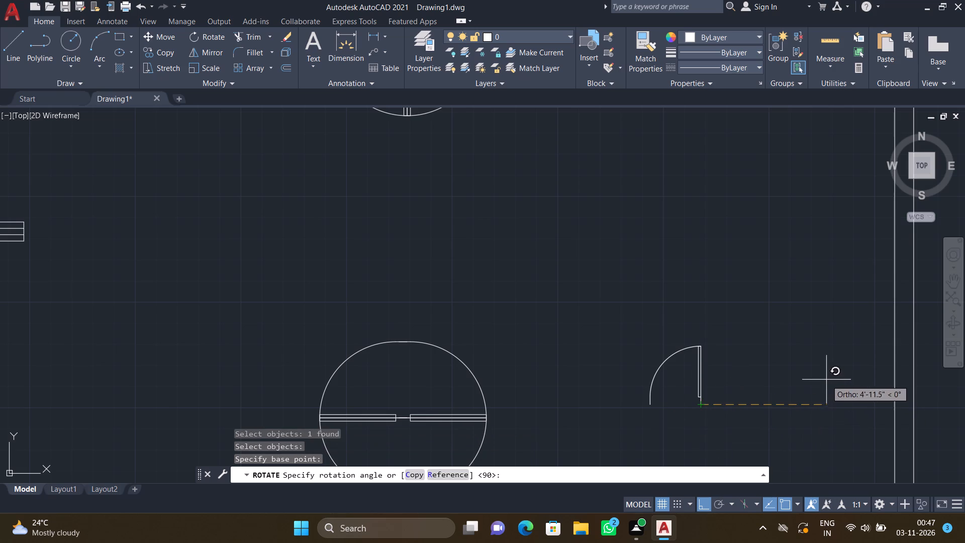
left_click(674, 342)
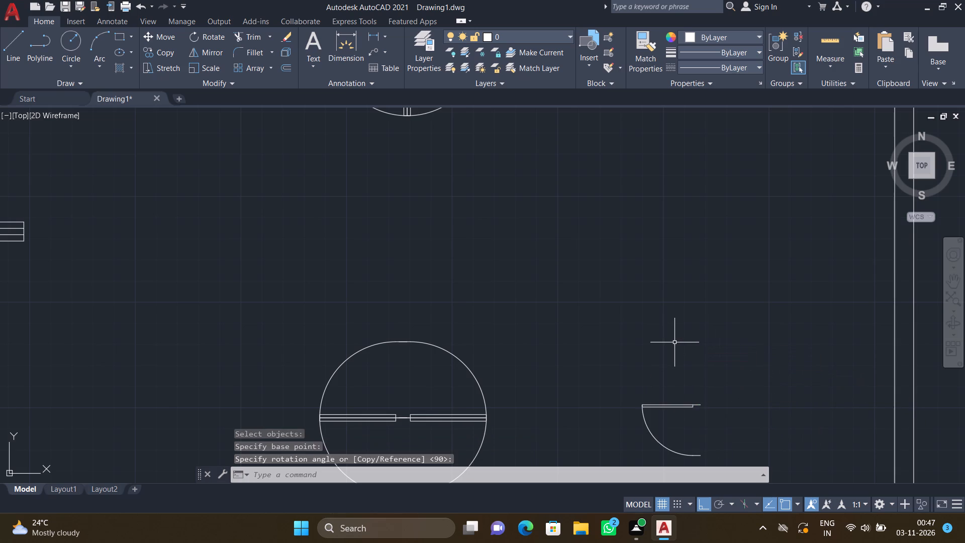
Mirror the rotated small door leaf upward across its horizontal hinge line to create the upper-left leaf, keeping the original.
scroll(691, 361, "down", 3)
scroll(693, 400, "up", 3)
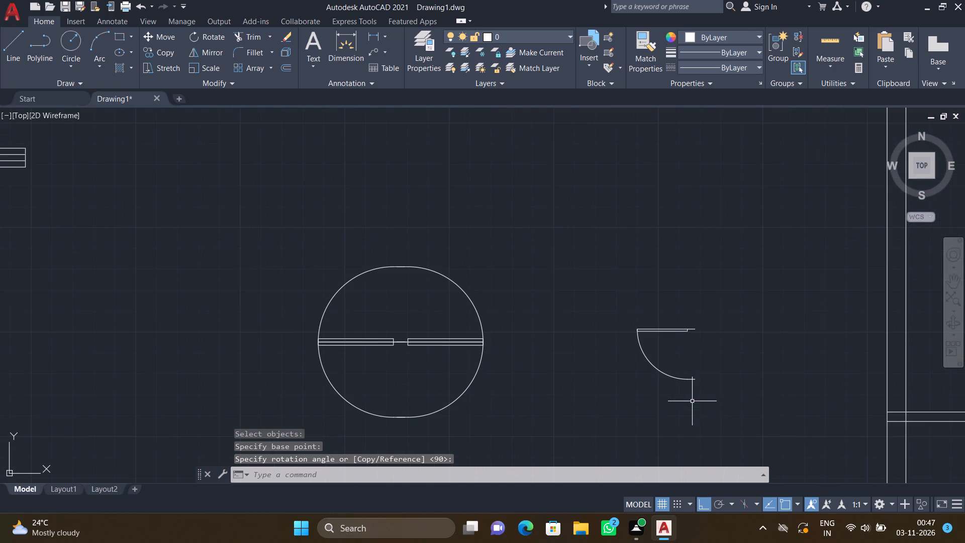
key("m")
key("i")
key("Return")
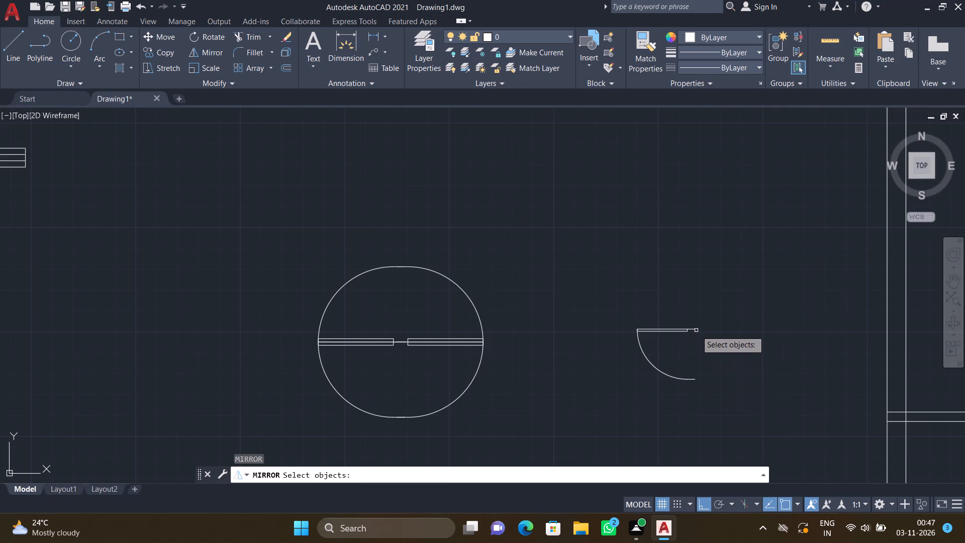
left_click(694, 329)
key("Return")
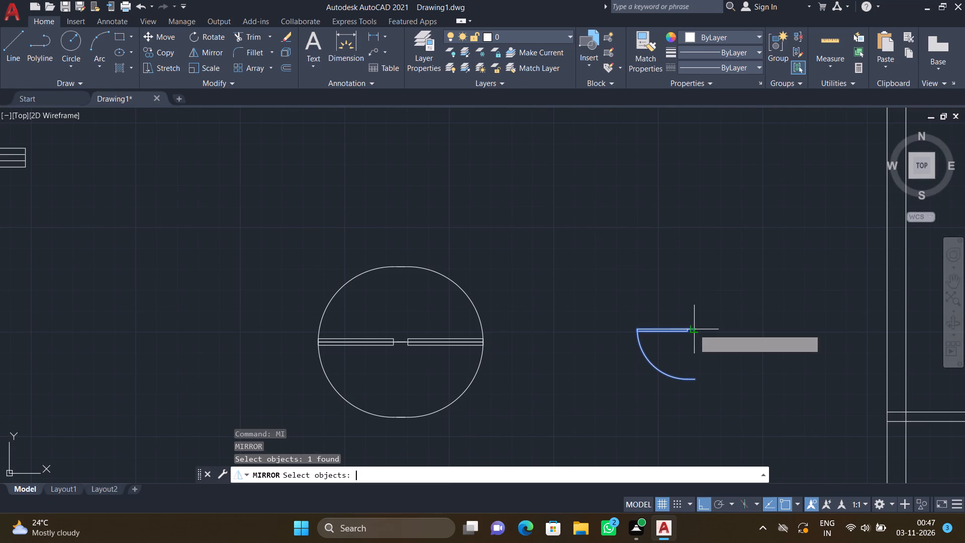
left_click(694, 328)
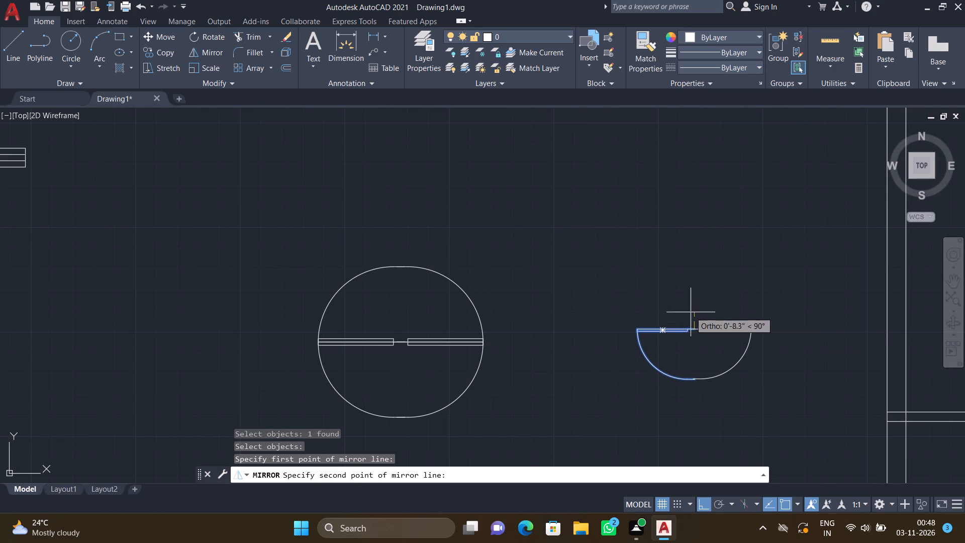
left_click(729, 363)
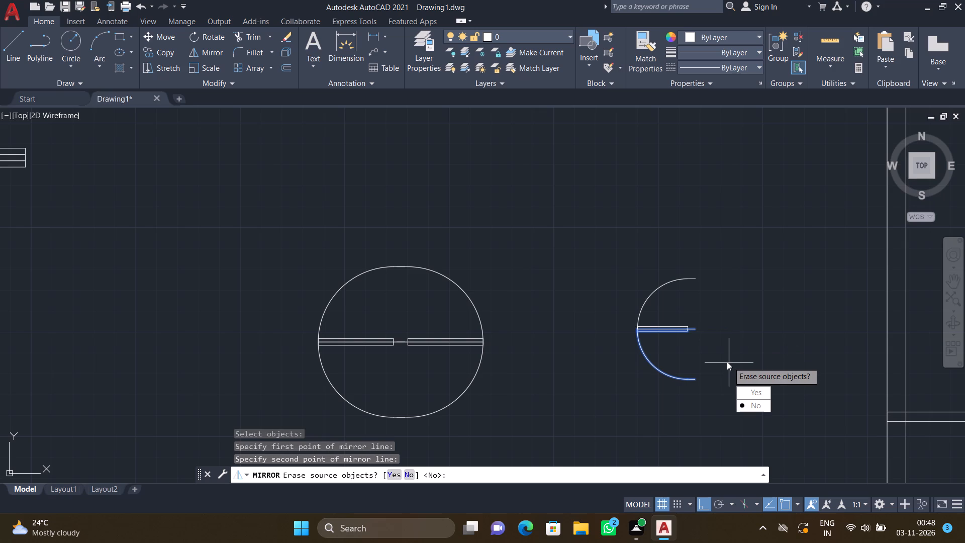
key("Return")
Mirror the small door's upper-left leaf across a vertical line through the short stub at its hinge line to create the upper-right leaf, keeping the original.
type("MI")
key("Return")
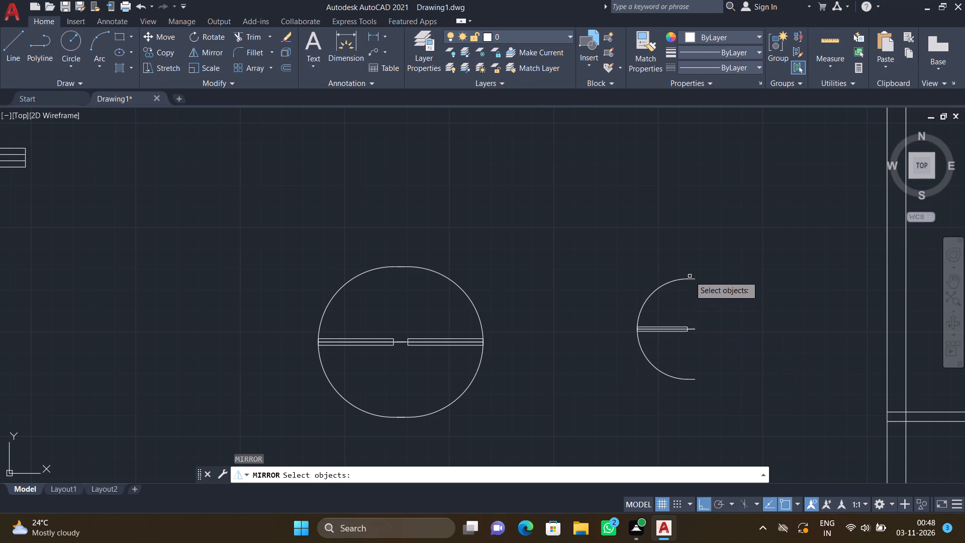
left_click(691, 277)
key("Return")
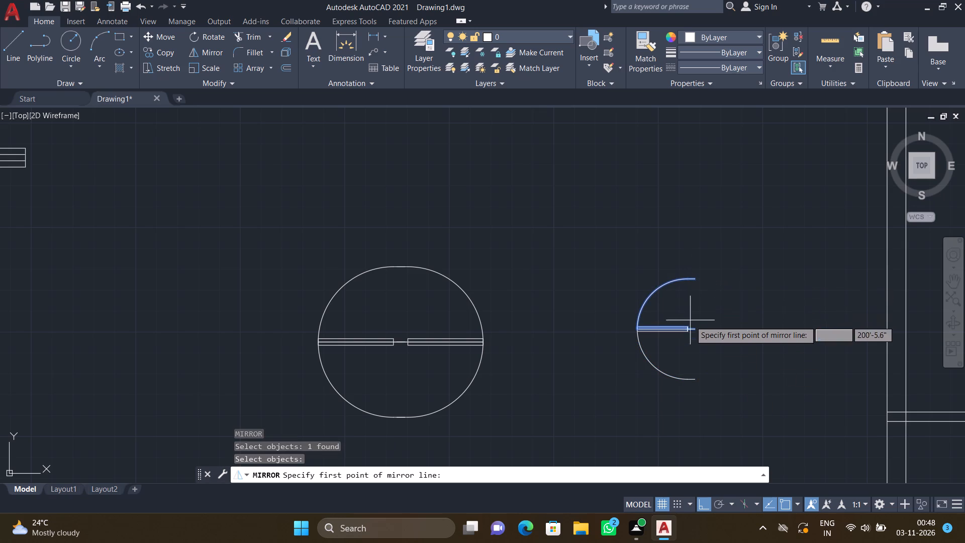
left_click(691, 329)
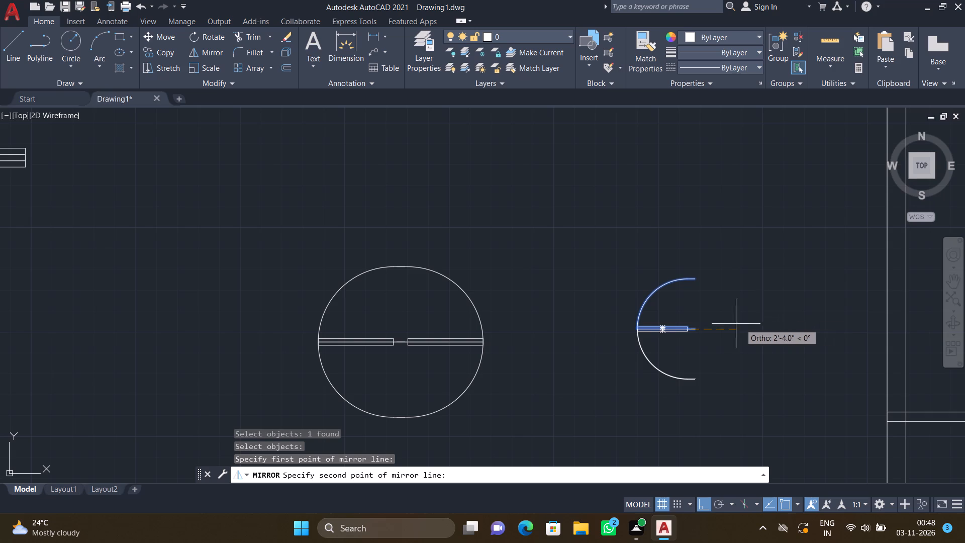
left_click(706, 295)
key("Return")
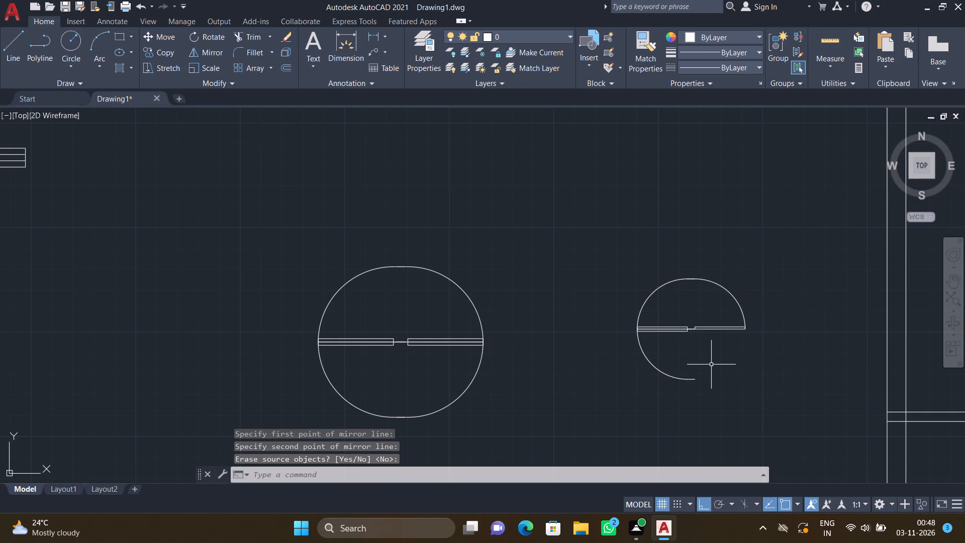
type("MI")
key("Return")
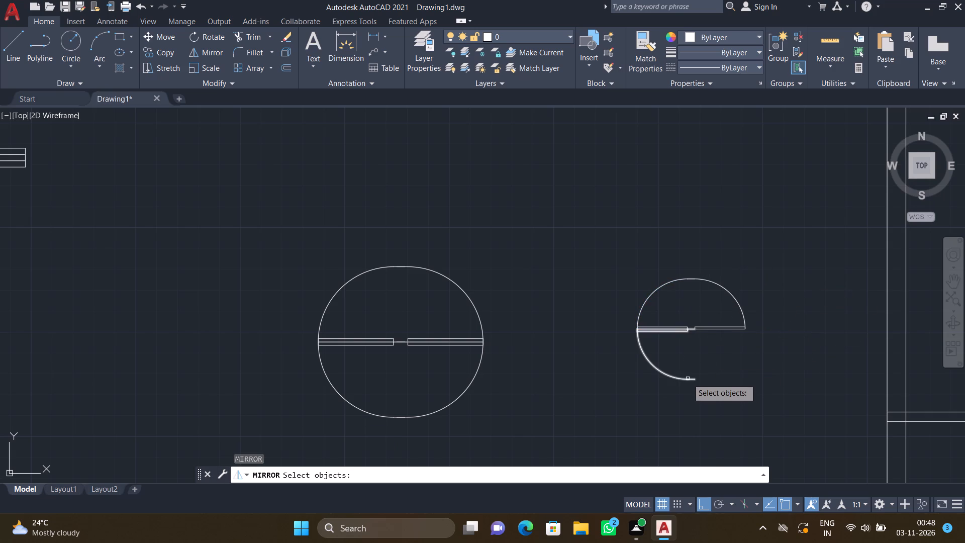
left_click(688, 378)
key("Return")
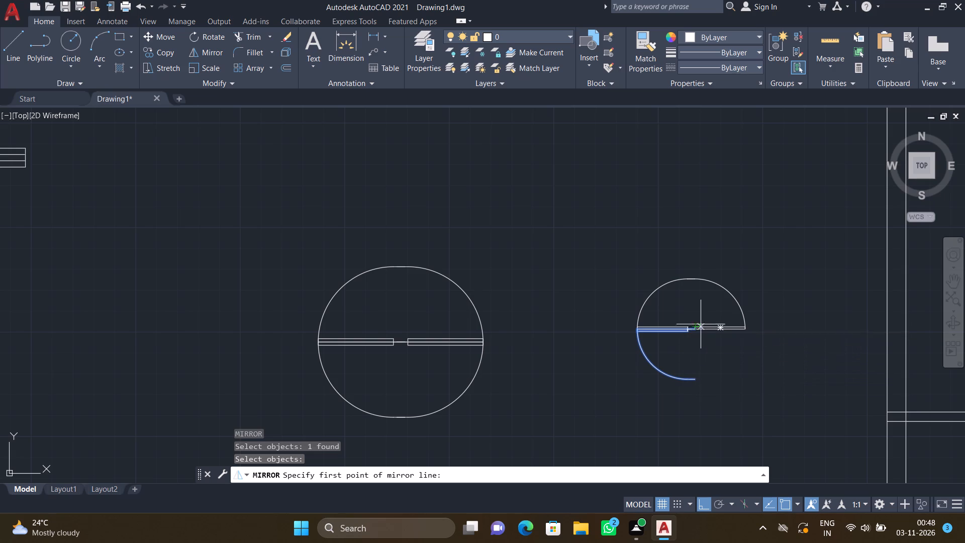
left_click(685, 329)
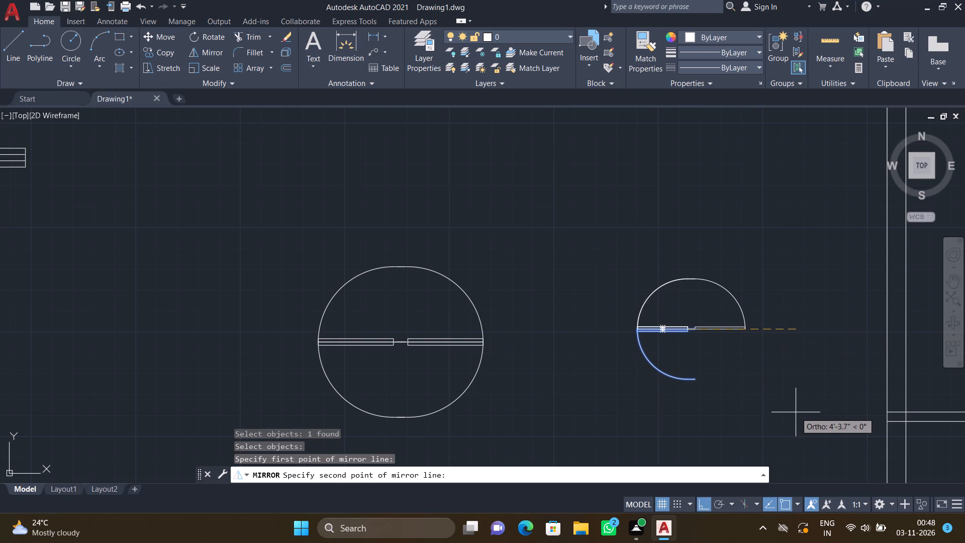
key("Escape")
Mirror the small door's upper-right leaf downward across its horizontal hinge line to create the lower-right leaf, keeping the original.
type("MI")
key("Return")
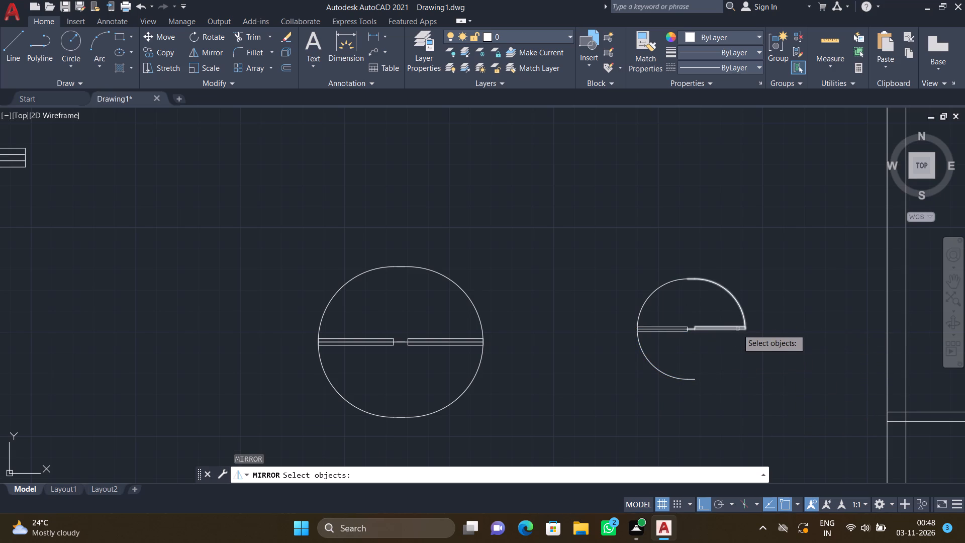
left_click(737, 329)
key("Return")
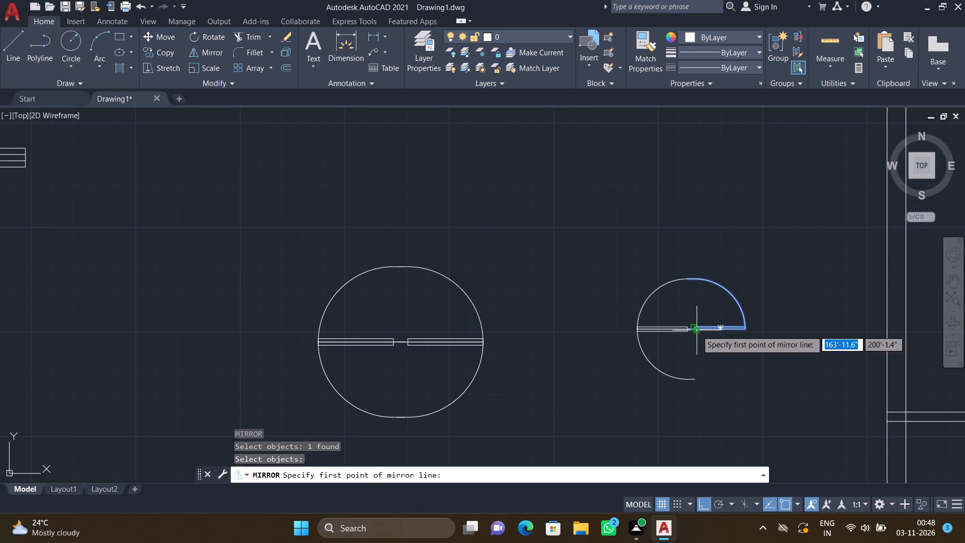
left_click(696, 330)
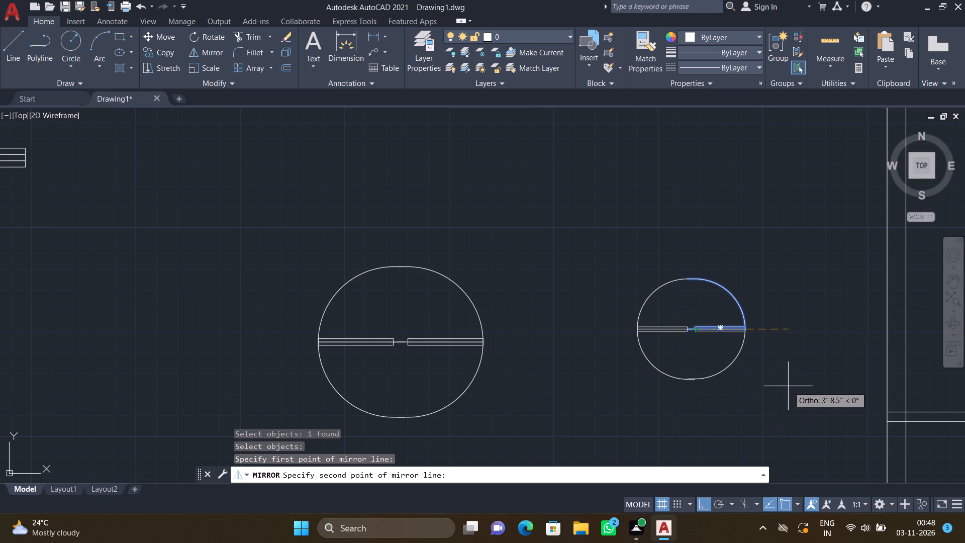
left_click(788, 386)
key("Return")
Insert the Bed - Queen block from DesignCenter's Home - Space Planner drawing into the empty area west of the floor plan.
scroll(777, 378, "down", 4)
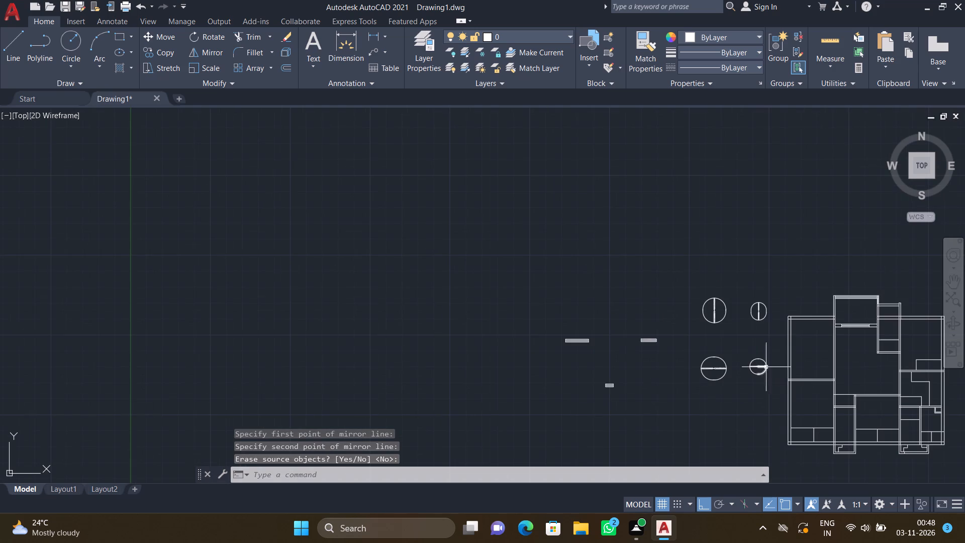
scroll(751, 328, "up", 2)
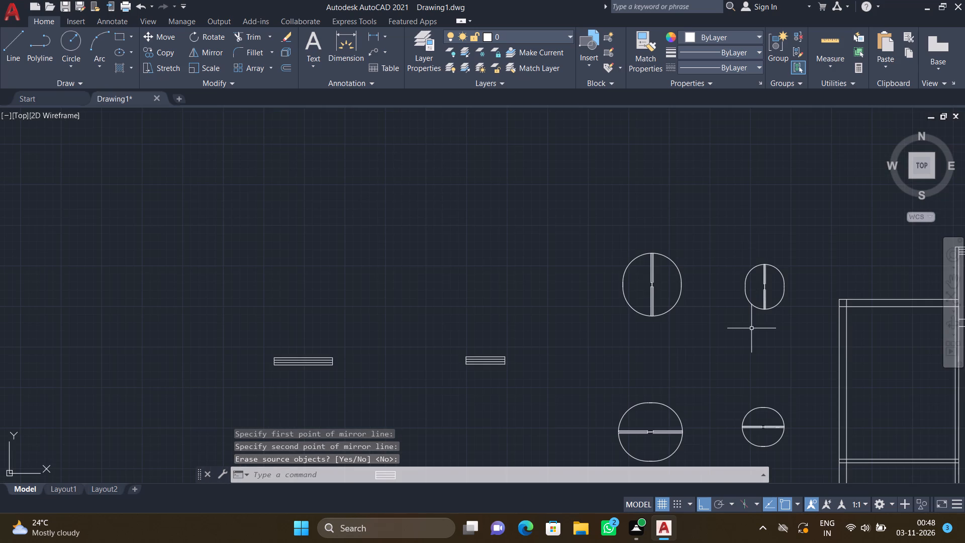
scroll(746, 343, "down", 3)
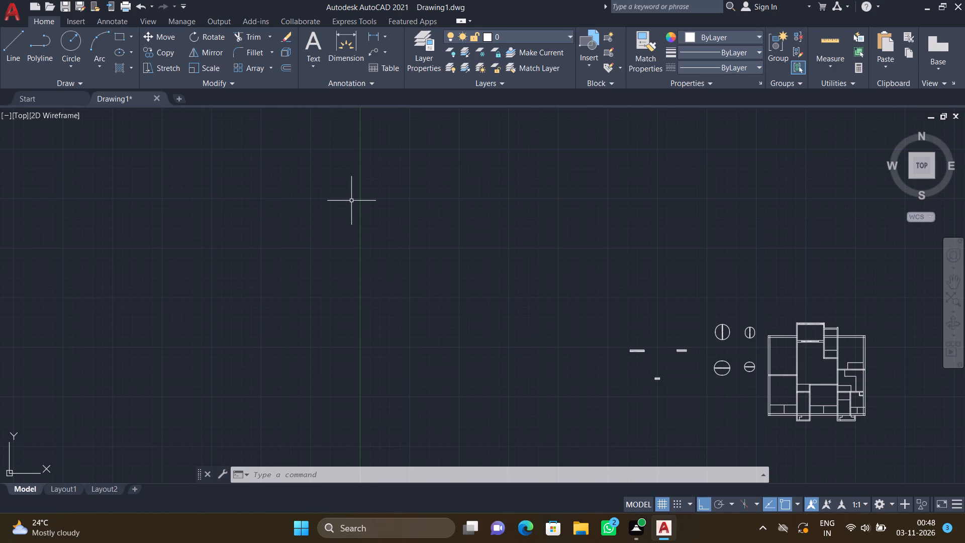
key("ctrl+2")
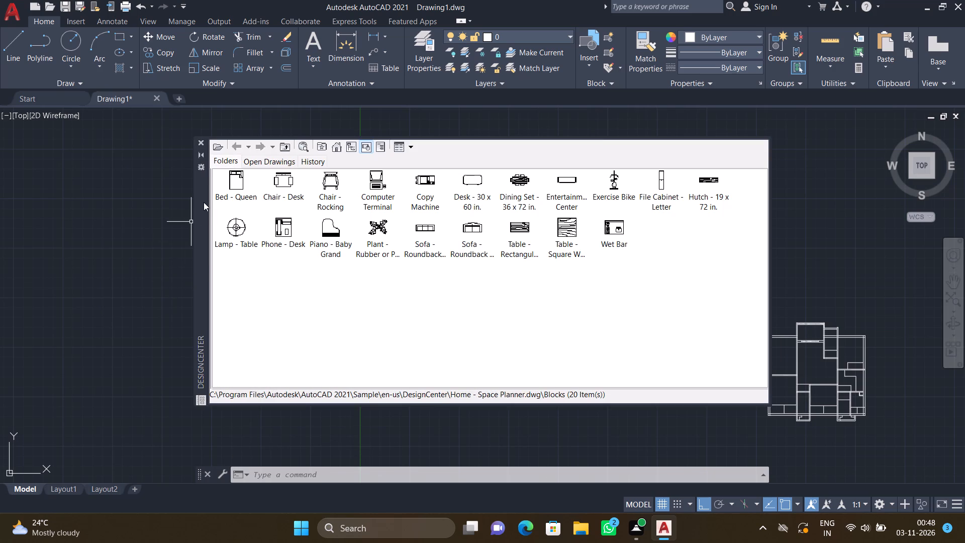
left_click_drag(237, 177, 503, 176)
left_click_drag(236, 182, 239, 184)
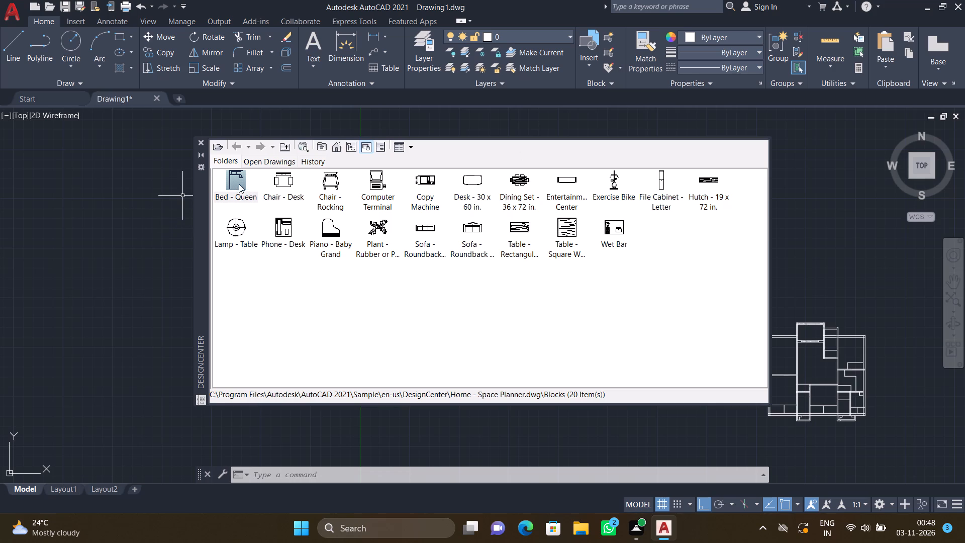
left_click_drag(239, 184, 537, 428)
Insert the Chair - Desk block east of the bed and the Chair - Rocking block west of it.
left_click_drag(282, 178, 468, 251)
left_click_drag(468, 251, 626, 429)
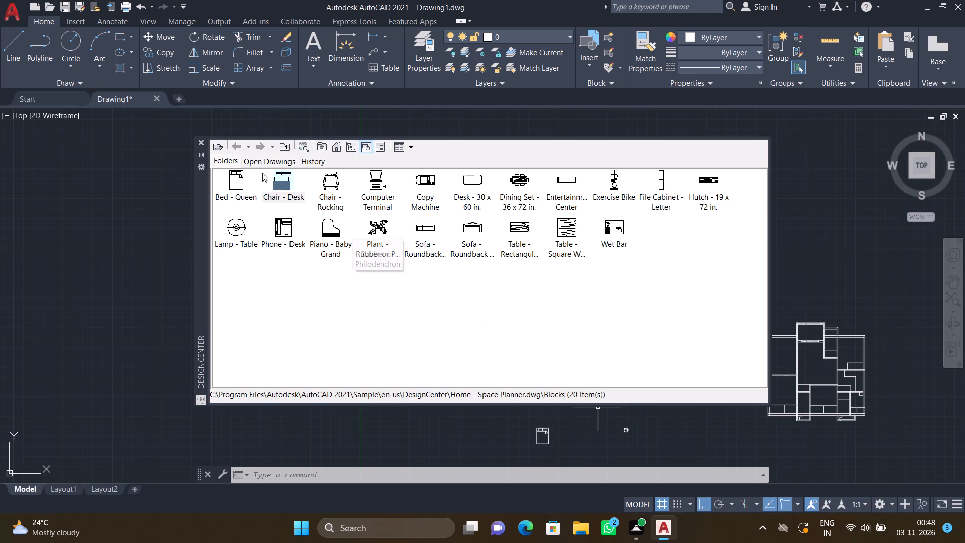
left_click_drag(328, 183, 495, 440)
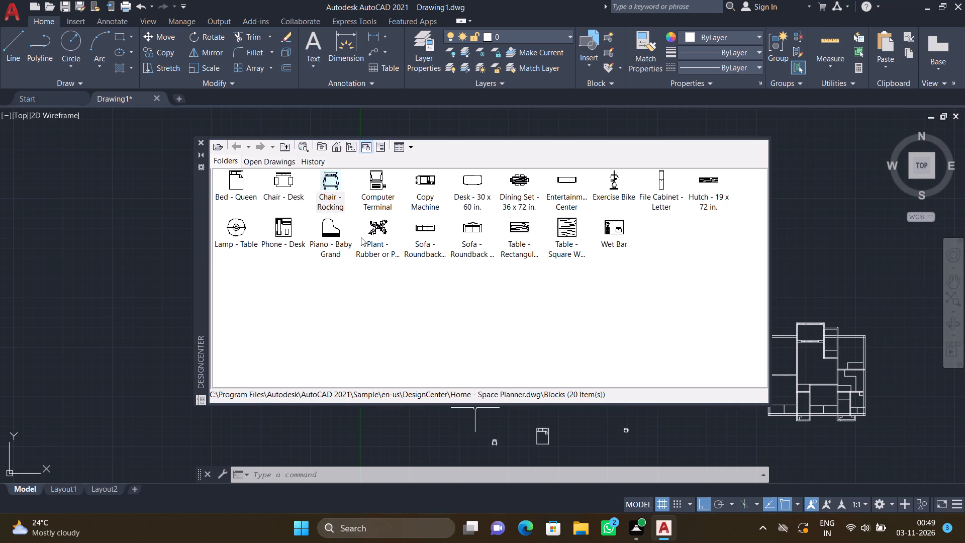
Insert the Dining Set - 36 x 72 in. block west of the rocking chair.
left_click_drag(518, 178, 448, 255)
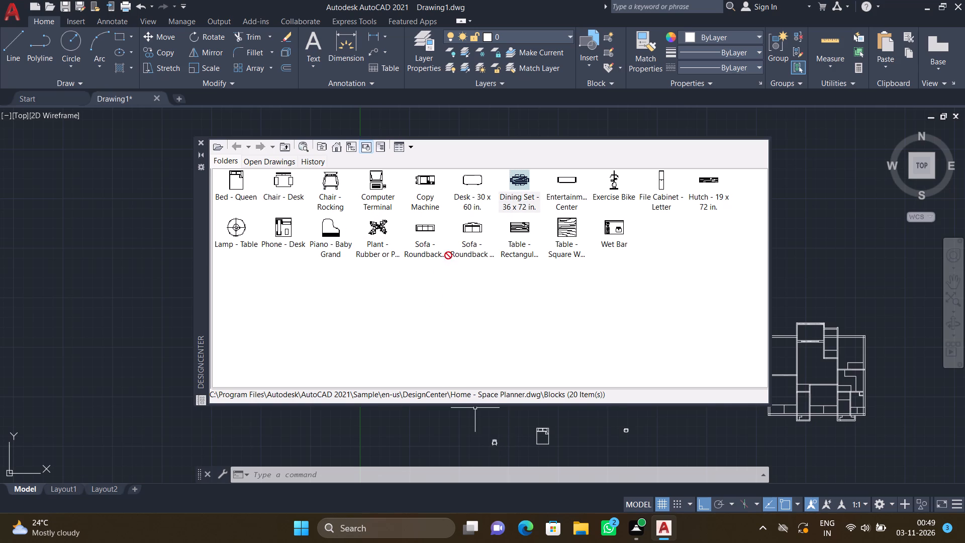
left_click_drag(448, 255, 359, 435)
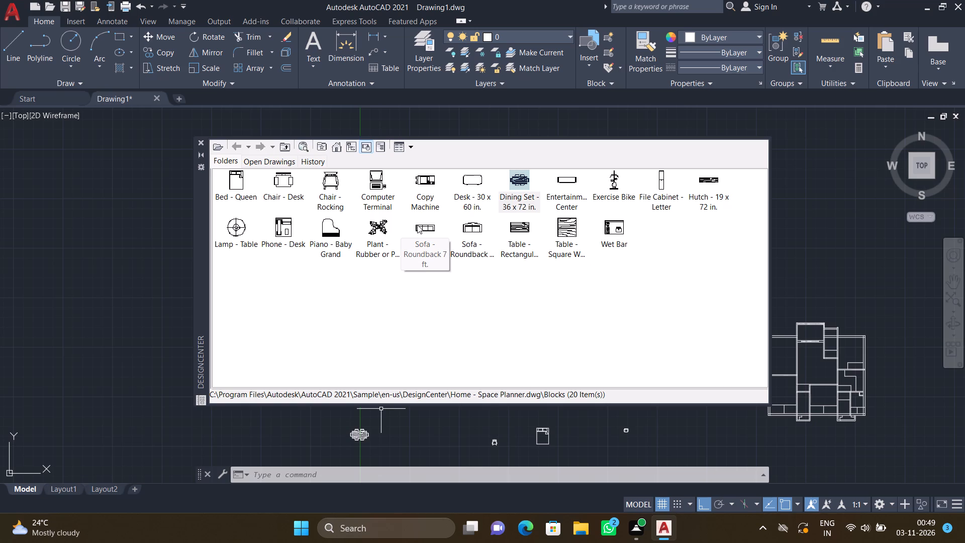
Insert the Sofa - Roundback 7 ft. and Sofa - Roundback Loveseat 5 ft. blocks between the dining set and the rocking chair.
left_click_drag(420, 227, 439, 339)
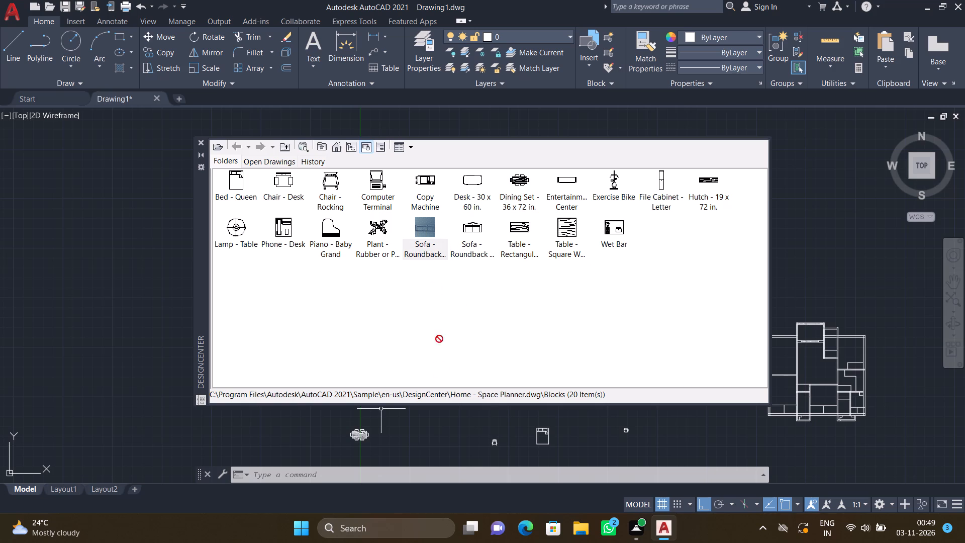
left_click_drag(439, 339, 432, 433)
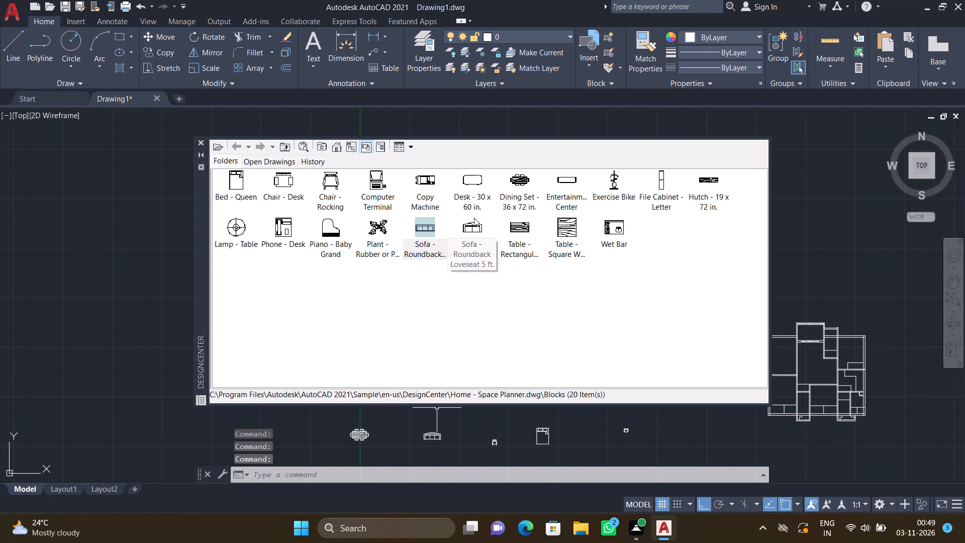
left_click_drag(472, 228, 457, 440)
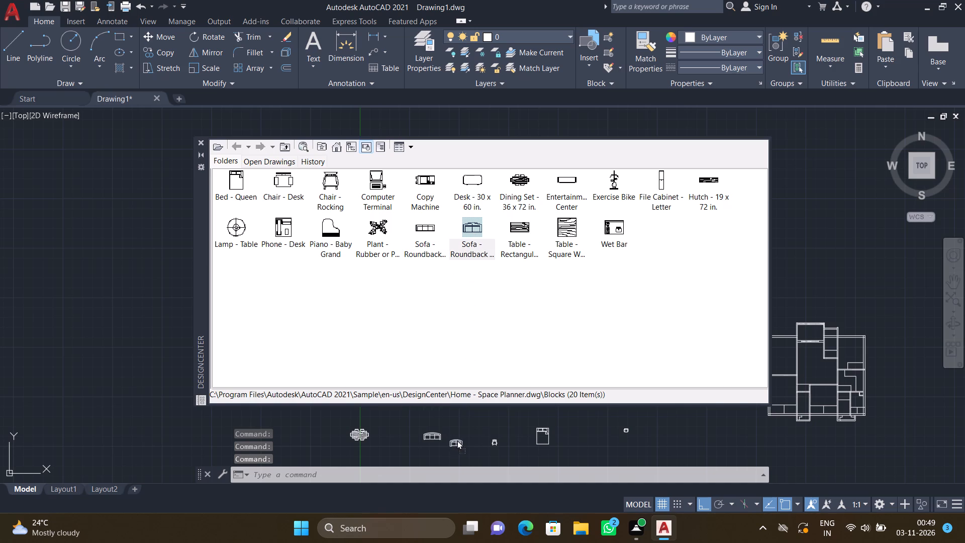
left_click_drag(457, 440, 460, 448)
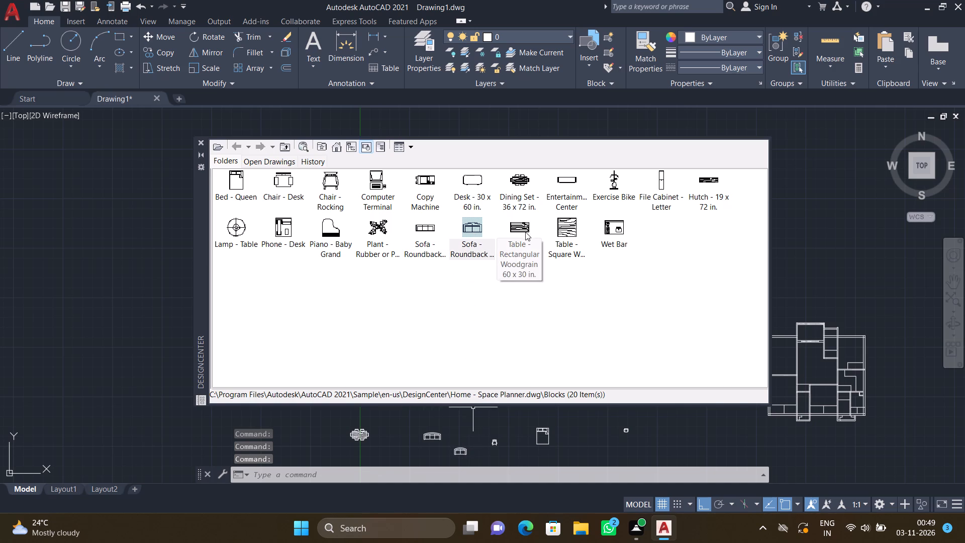
Insert the Table - Rectangular Woodgrain 60 x 30 in. block and the square table block east of the bed.
left_click_drag(523, 228, 586, 442)
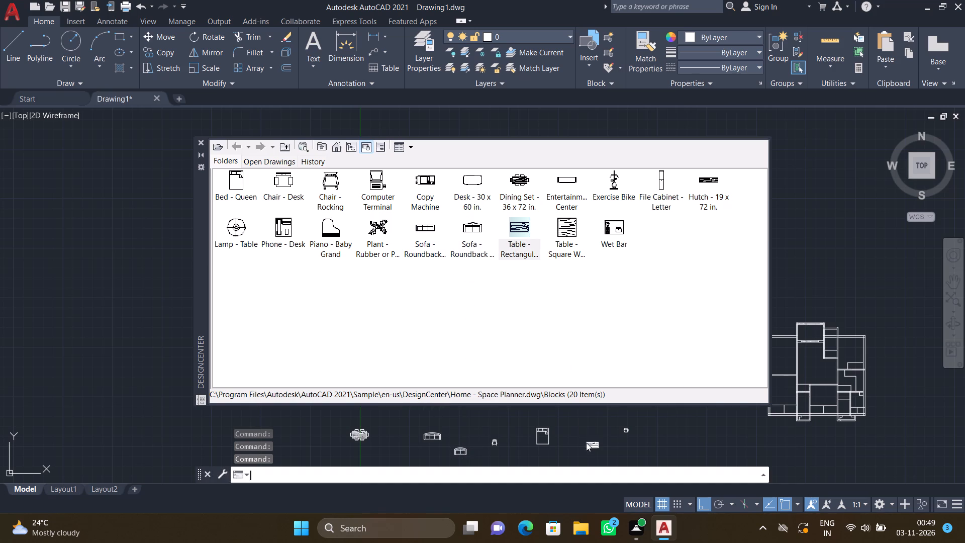
left_click_drag(569, 225, 607, 363)
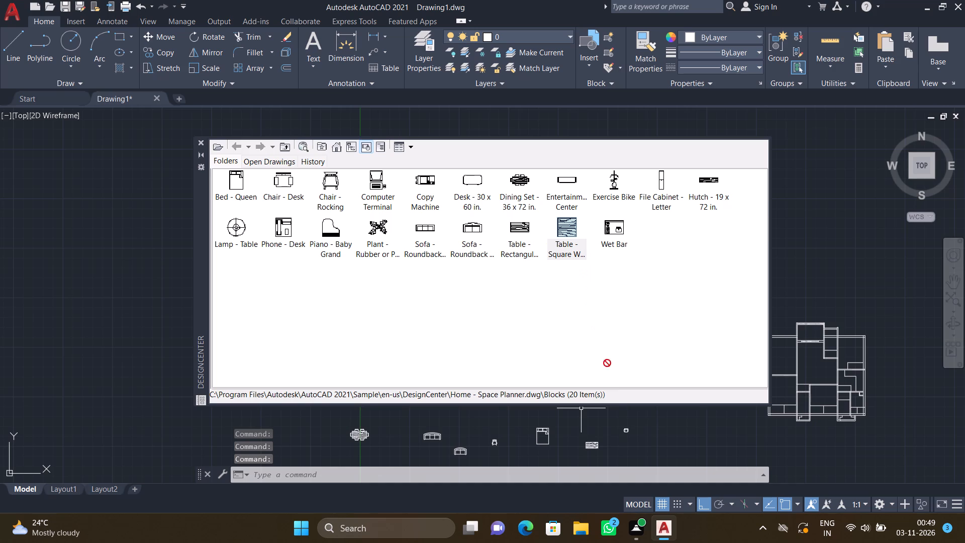
left_click_drag(607, 363, 647, 455)
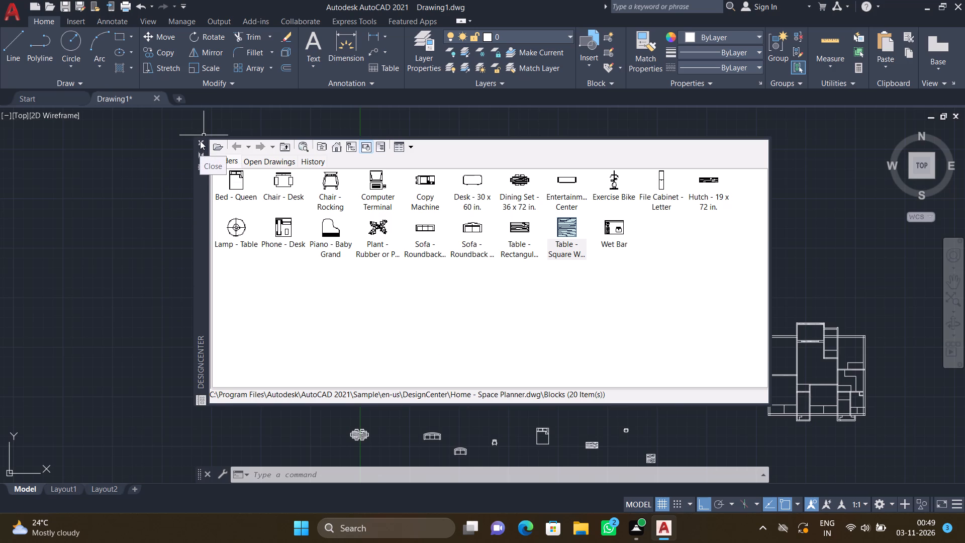
Insert the Toilet - top block from House Designer.dwg west of the dining set and close DesignCenter.
left_click(335, 147)
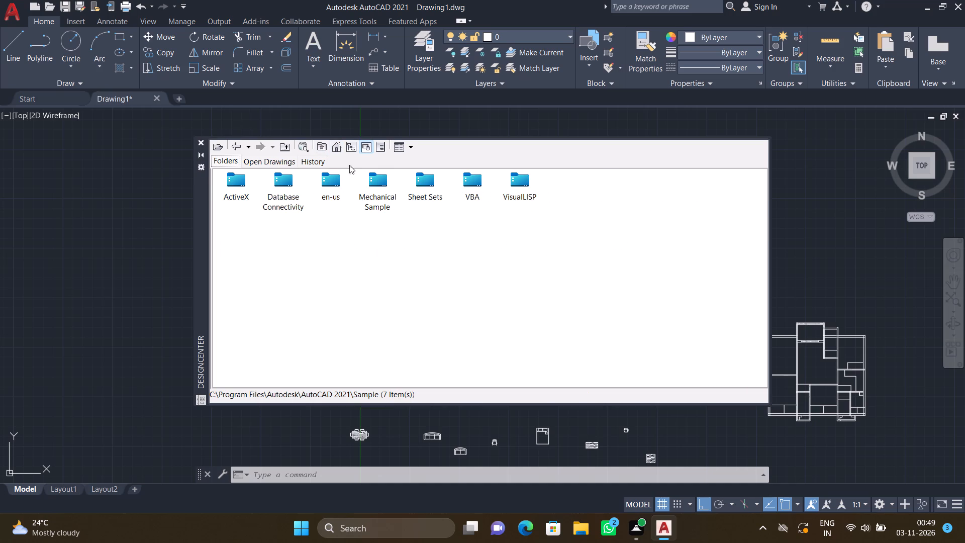
double_click(333, 182)
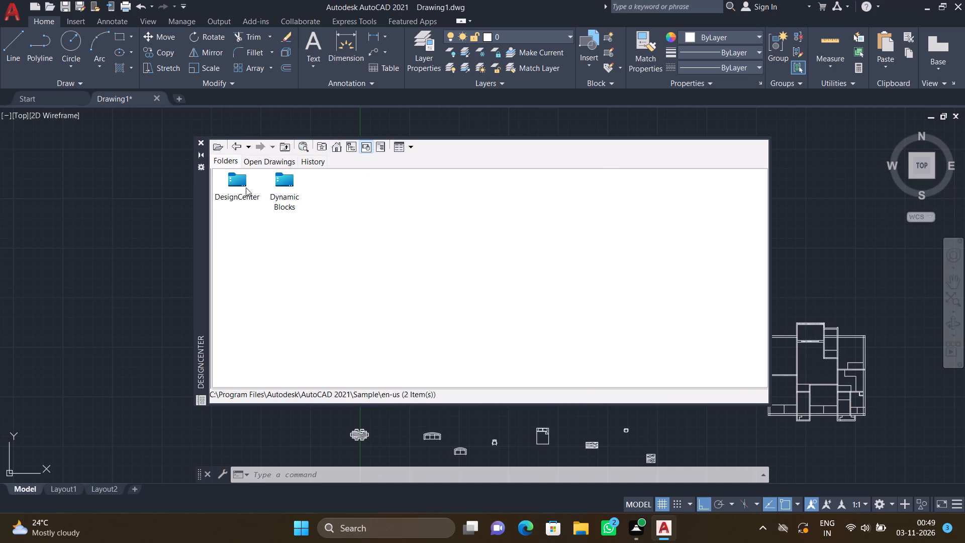
double_click(243, 183)
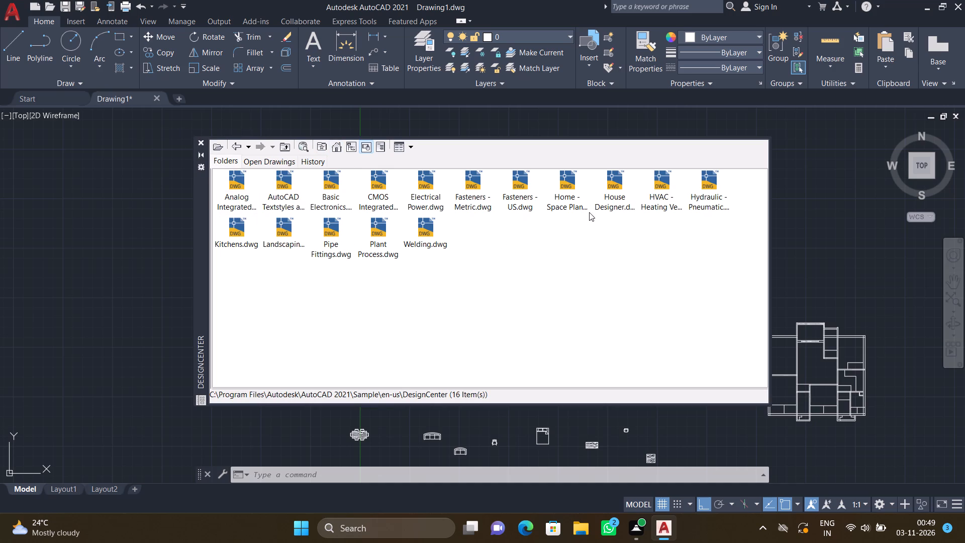
double_click(616, 183)
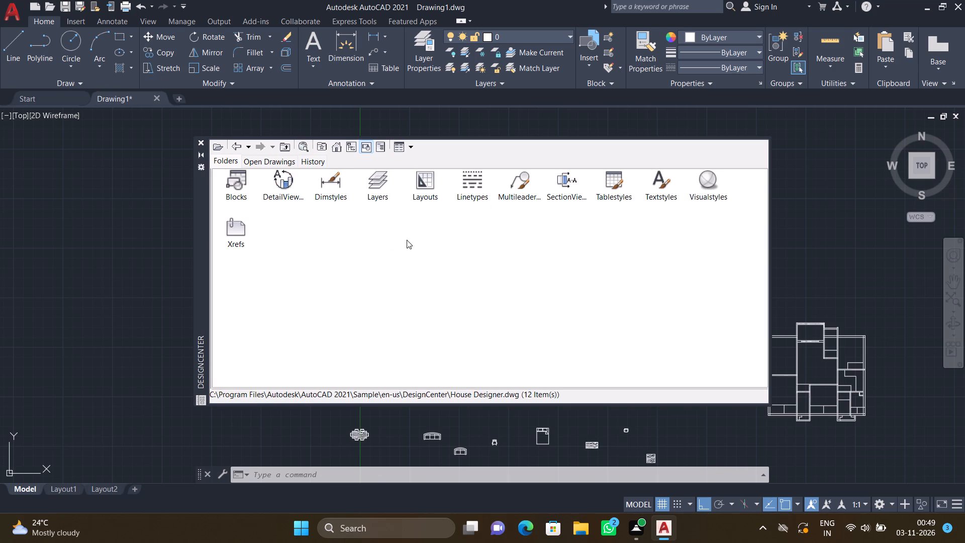
double_click(243, 181)
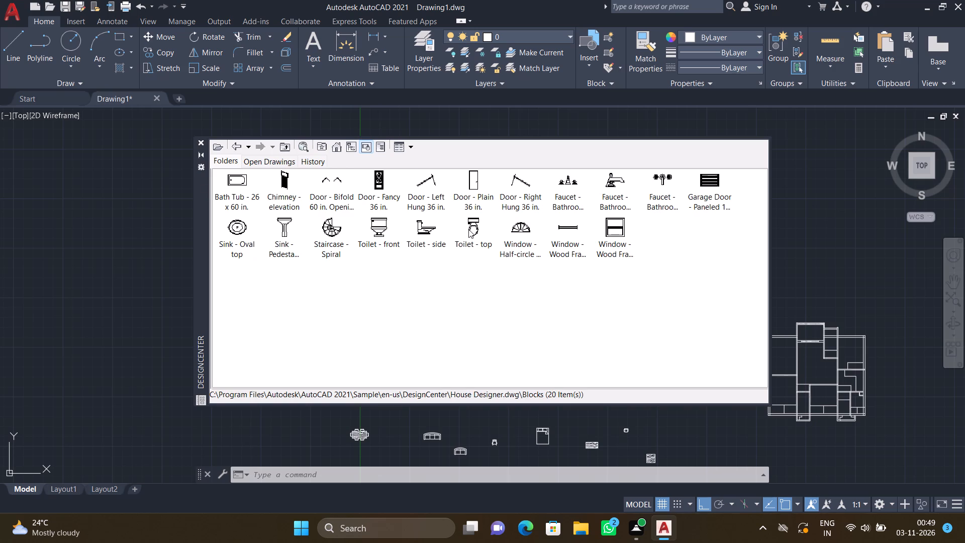
left_click_drag(475, 226, 246, 421)
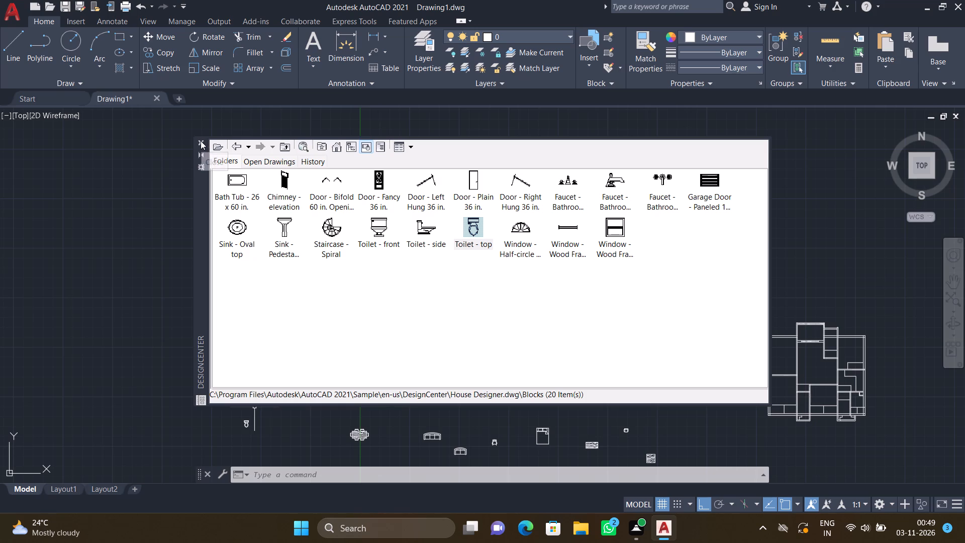
left_click(201, 141)
Copy the longest window symbol by its upper-left corner, with Ortho off, into the north wall of the northwest room.
scroll(494, 324, "down", 3)
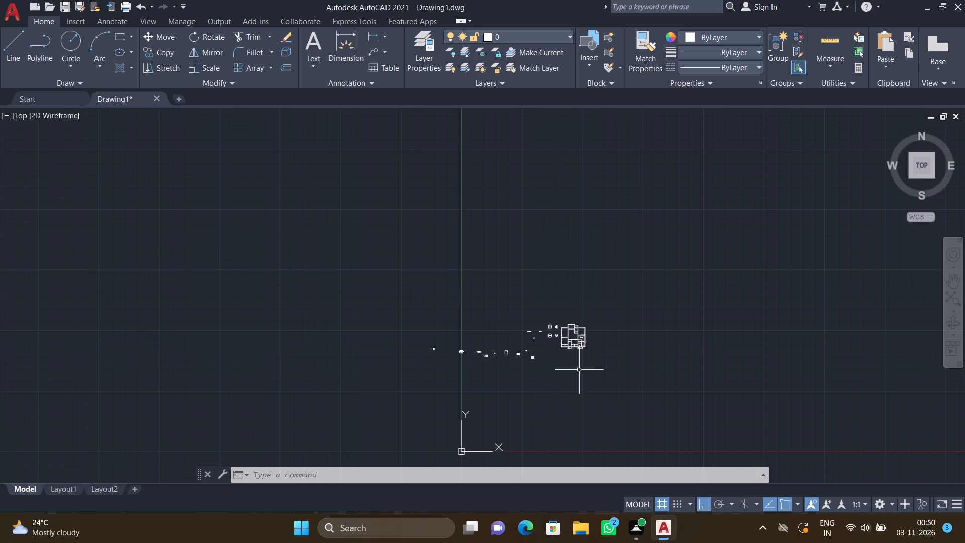
scroll(581, 370, "up", 3)
scroll(521, 216, "up", 1)
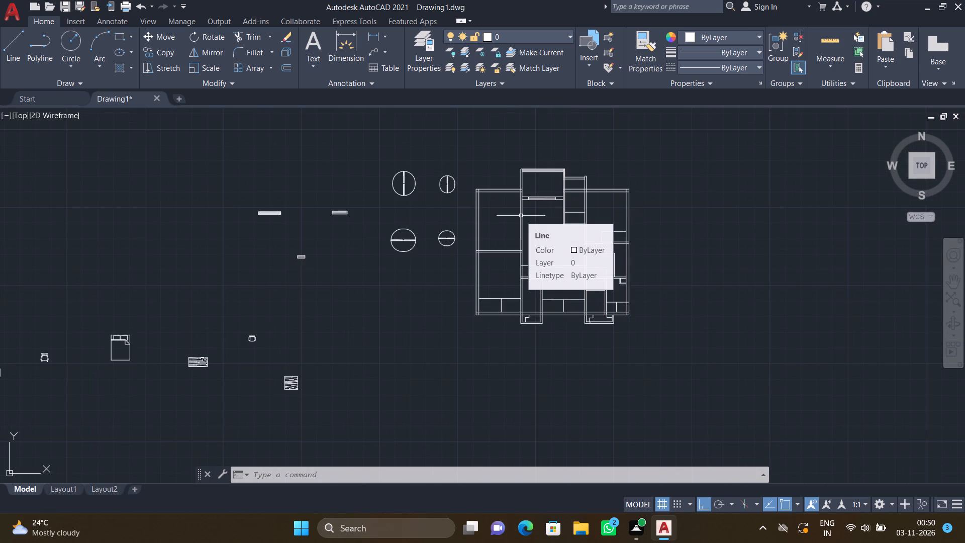
type("CO")
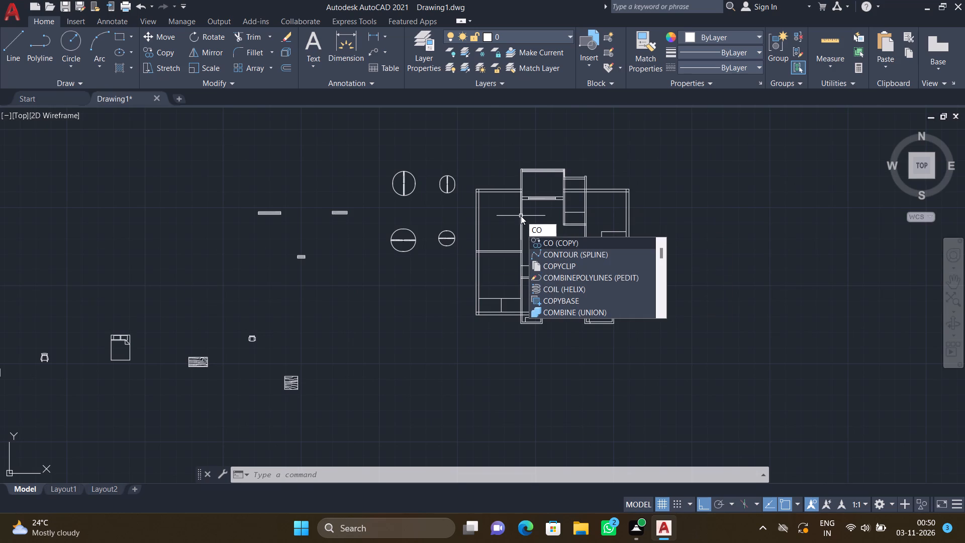
key("Return")
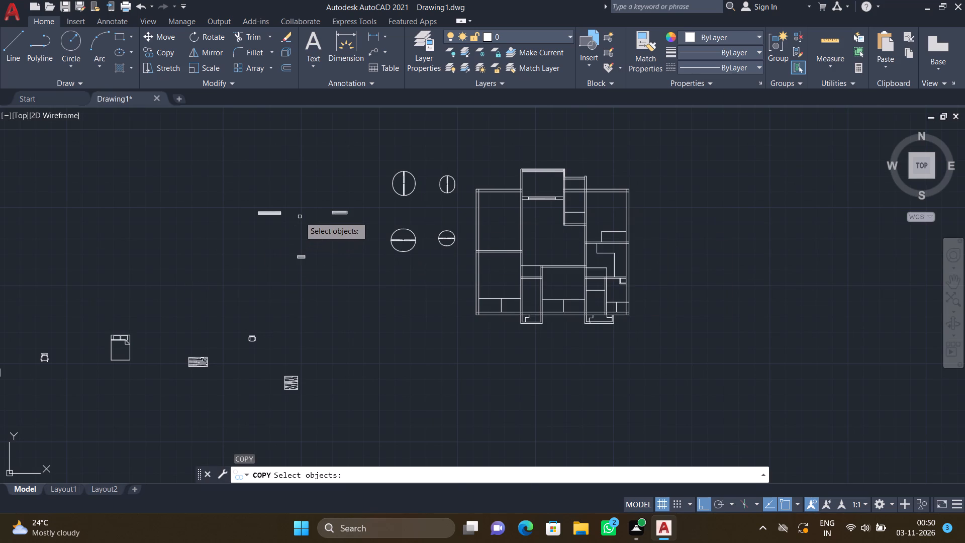
scroll(298, 215, "up", 2)
left_click_drag(274, 226, 268, 223)
left_click(142, 185)
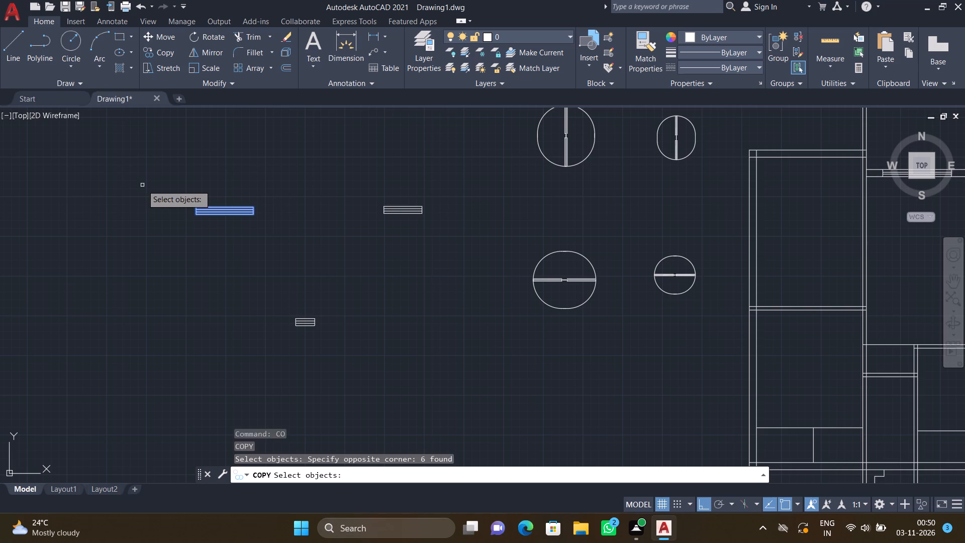
key("Return")
scroll(191, 211, "up", 2)
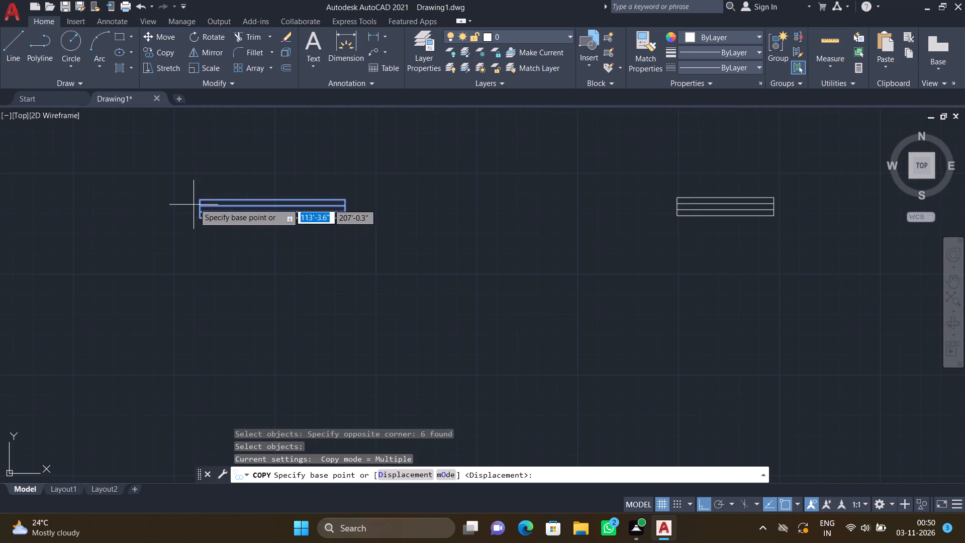
left_click_drag(197, 199, 206, 202)
scroll(449, 263, "down", 3)
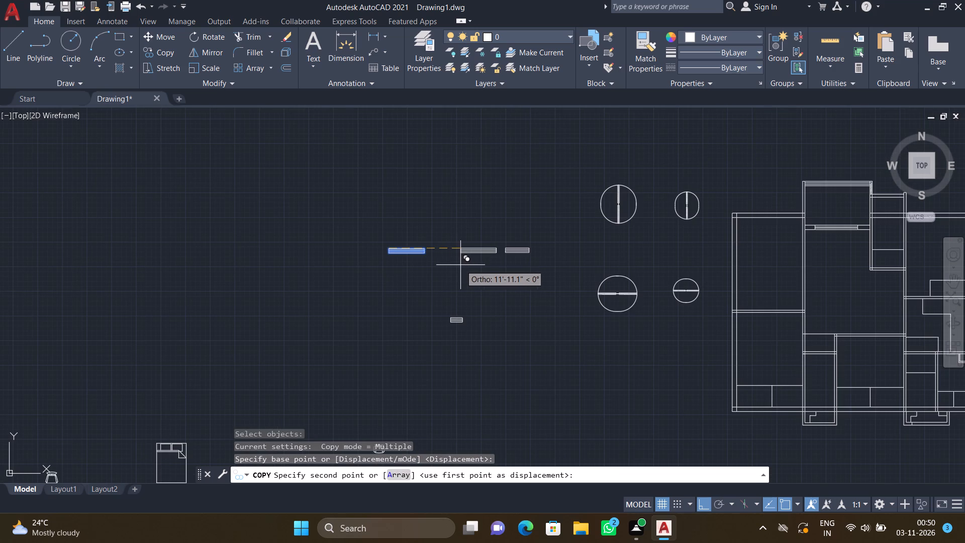
key("F8")
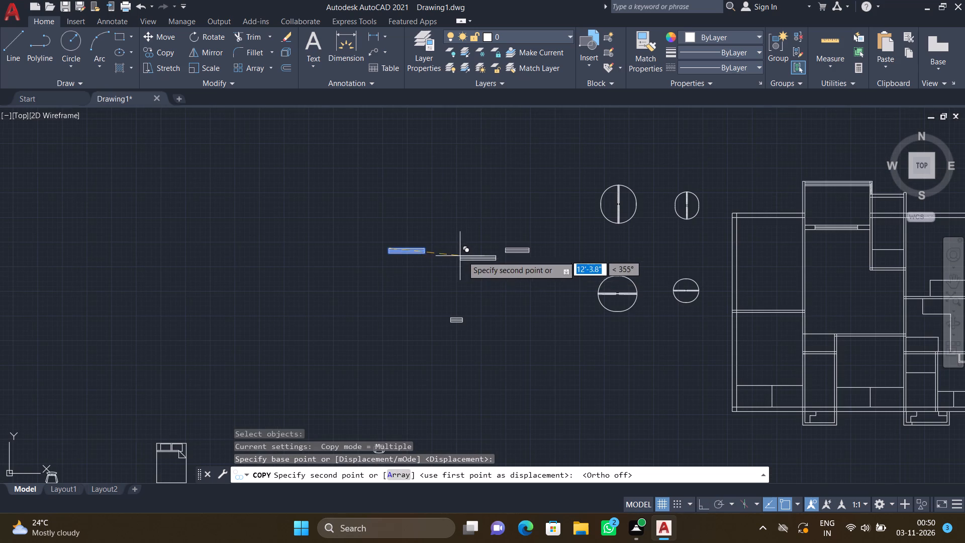
scroll(490, 277, "down", 3)
scroll(641, 265, "up", 3)
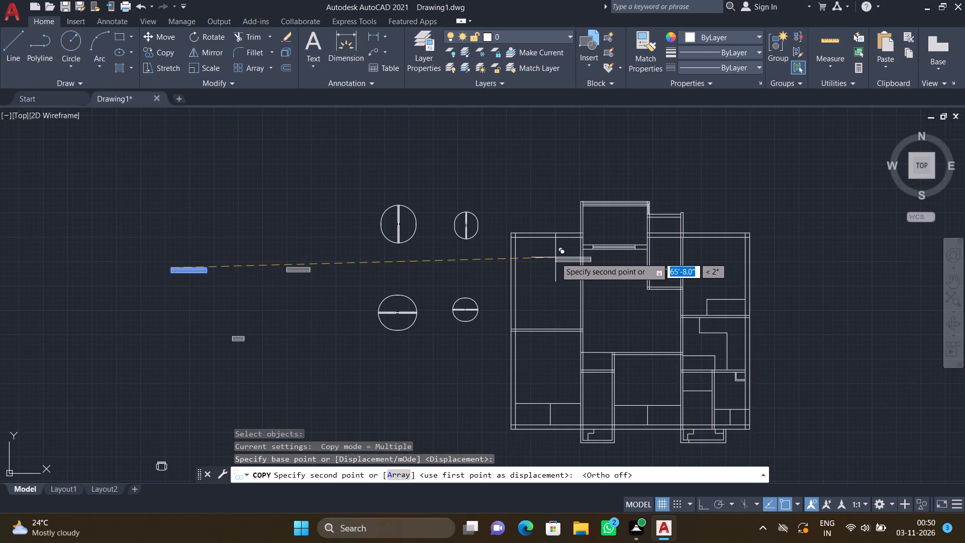
scroll(540, 240, "up", 3)
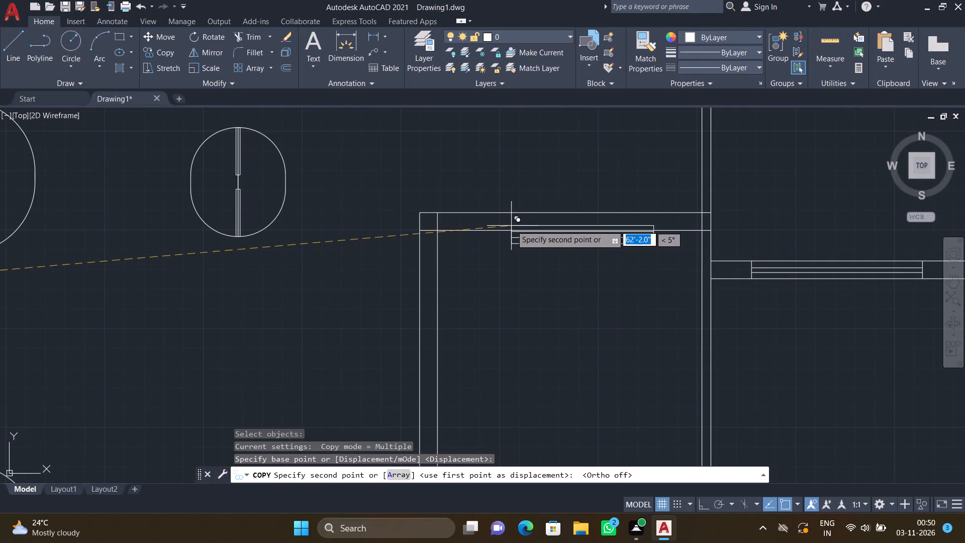
scroll(510, 220, "up", 3)
left_click(532, 199)
Place another copy of the longest window symbol in the north wall of the northeast room.
scroll(563, 236, "down", 3)
scroll(677, 299, "down", 2)
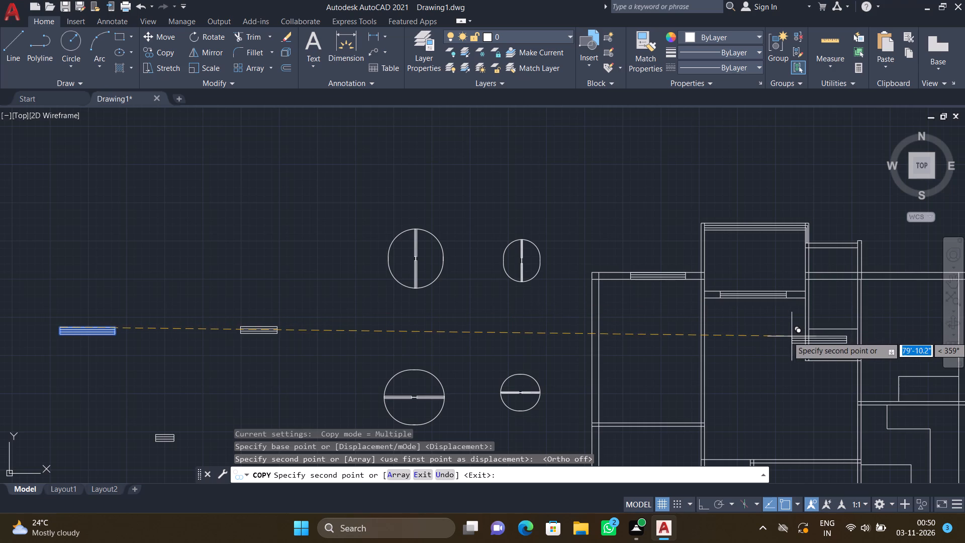
scroll(636, 352, "down", 2)
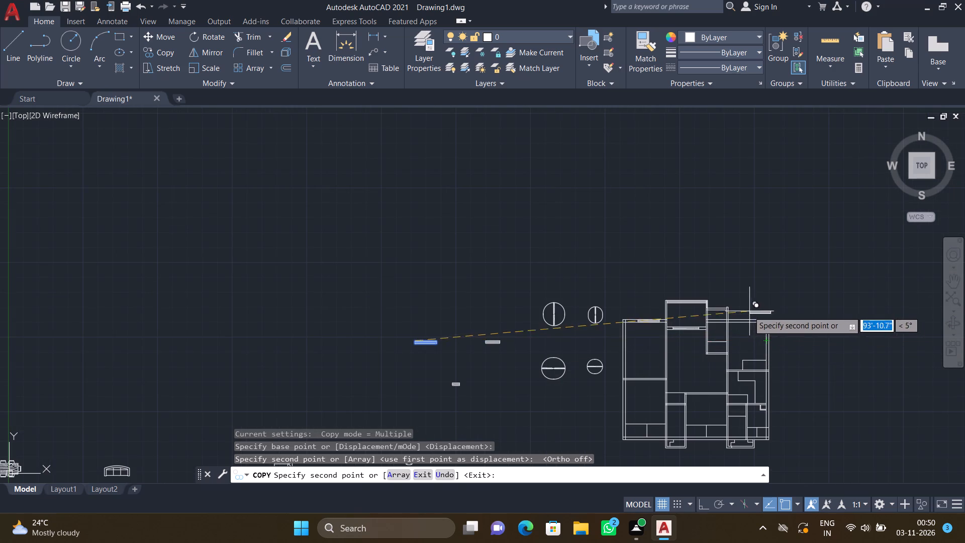
scroll(747, 311, "up", 2)
scroll(714, 338, "up", 6)
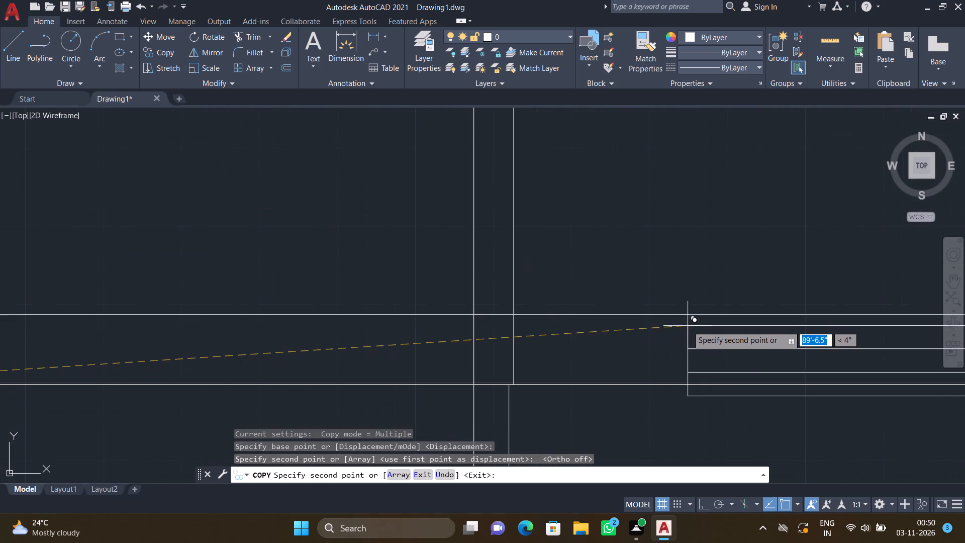
left_click(691, 314)
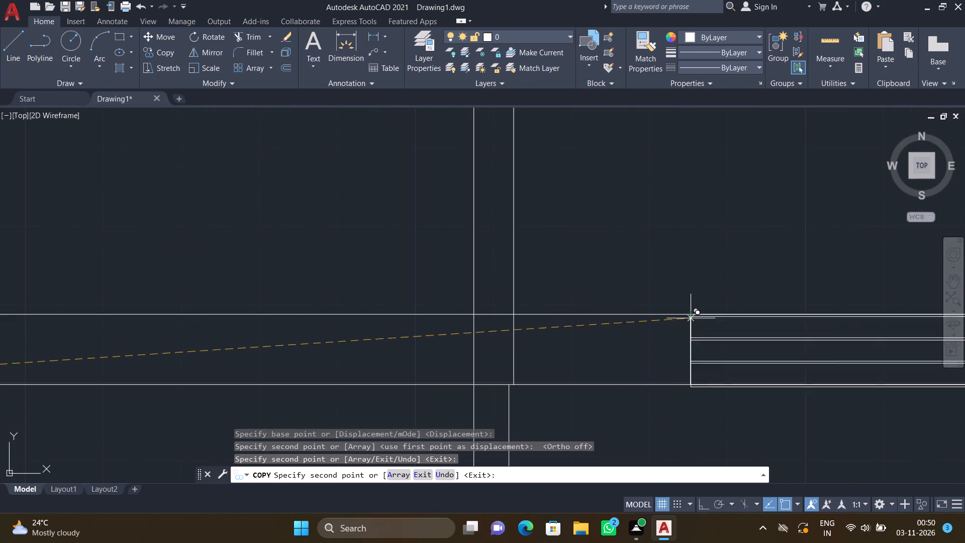
Place another copy of the longest window symbol in the south wall of the southwest room.
scroll(654, 407, "down", 5)
scroll(608, 449, "down", 4)
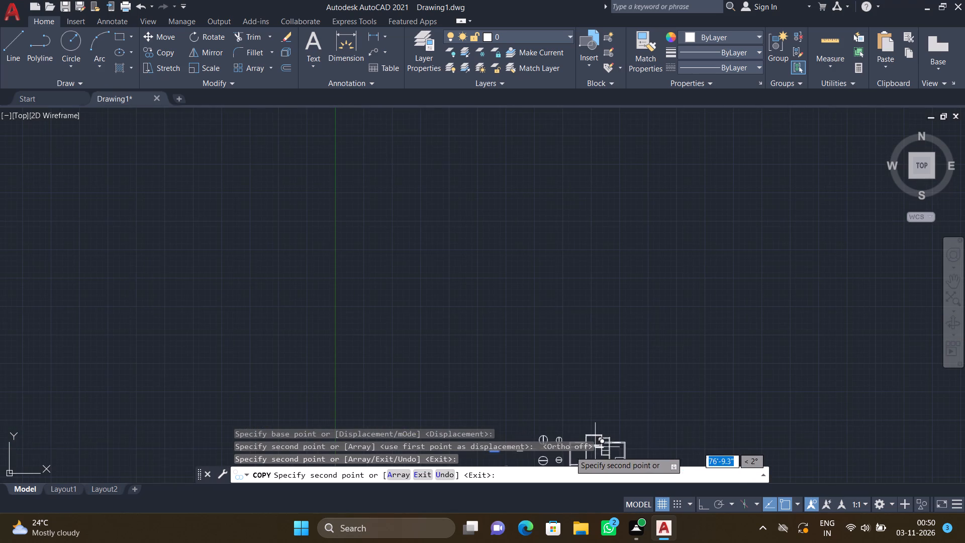
scroll(508, 289, "down", 4)
scroll(533, 357, "up", 3)
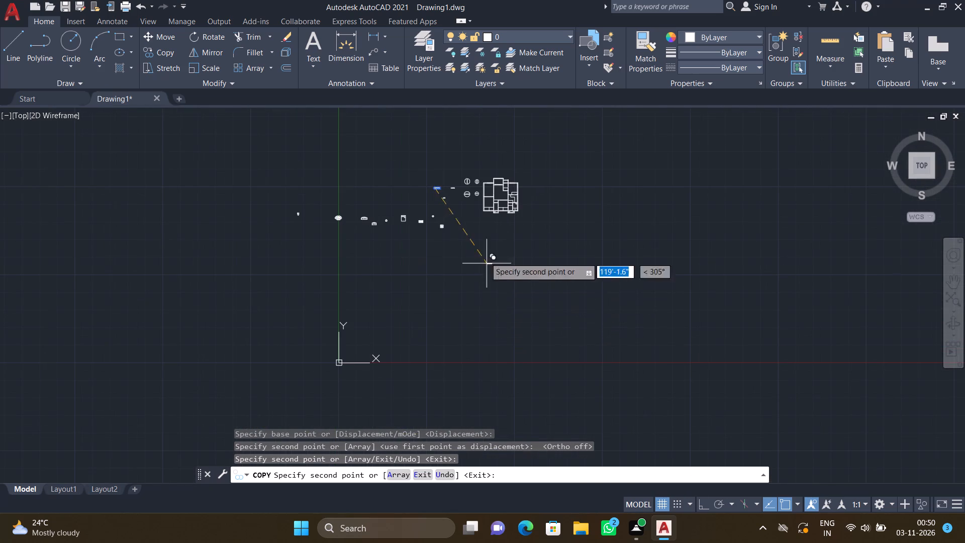
scroll(476, 210, "up", 4)
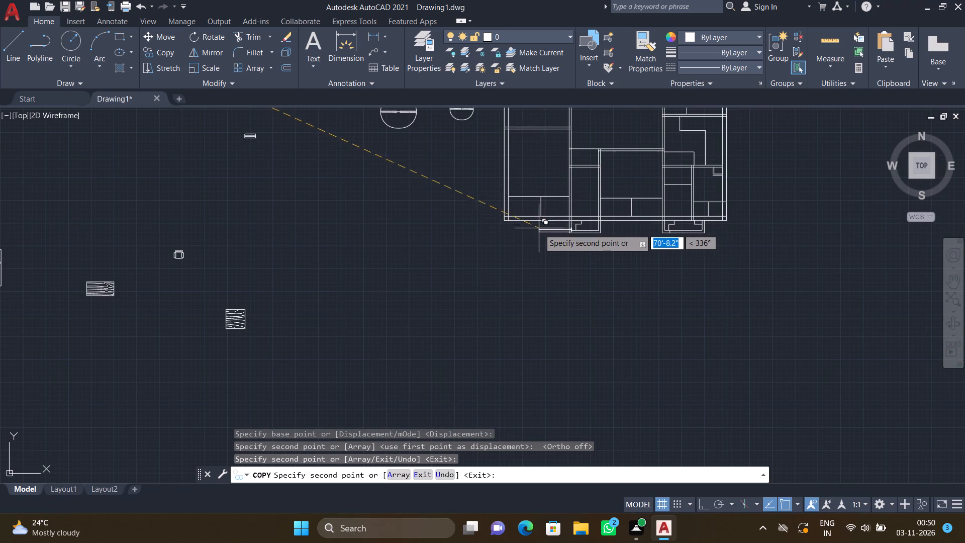
scroll(539, 229, "up", 3)
scroll(507, 180, "up", 2)
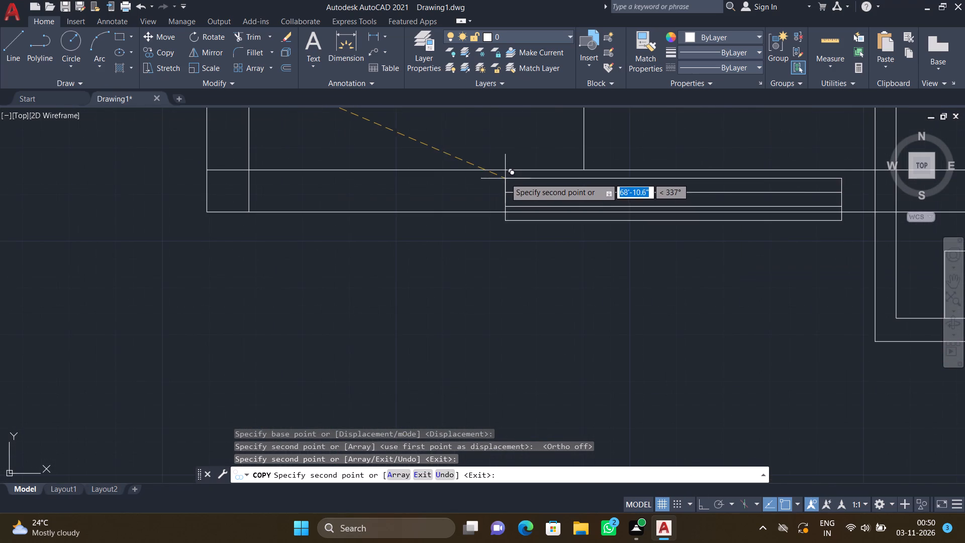
left_click(504, 171)
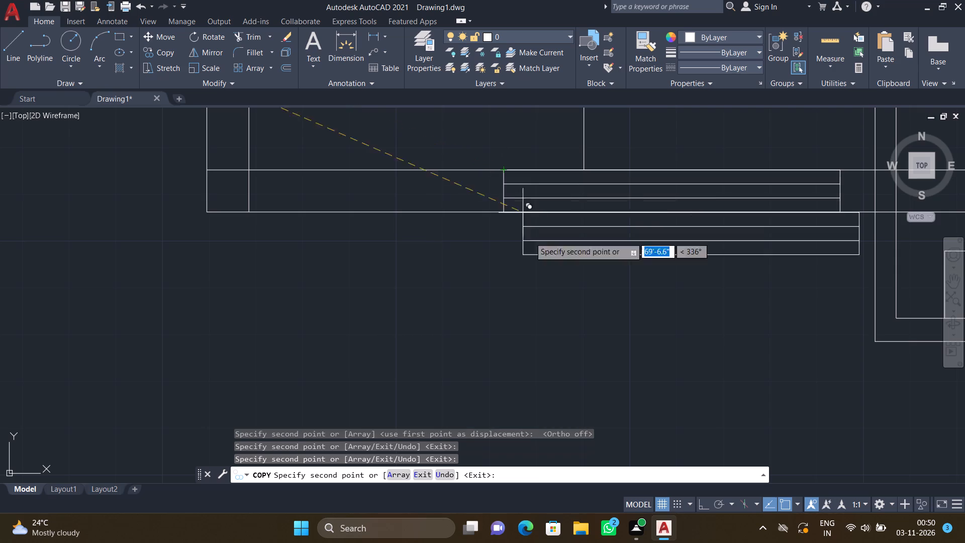
Place a last copy of the longest window symbol in the south wall of the middle room and finish copying.
scroll(561, 317, "down", 5)
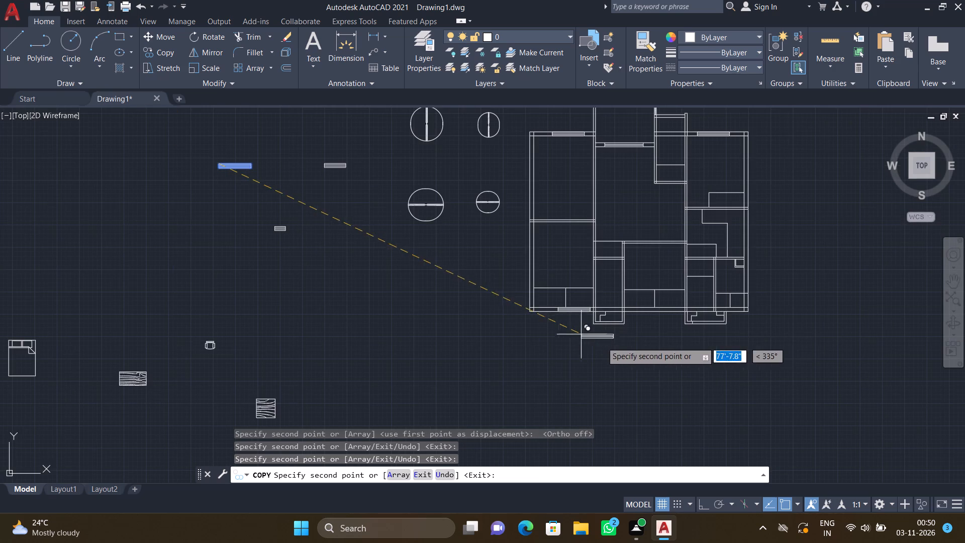
scroll(642, 325, "up", 5)
scroll(656, 282, "up", 1)
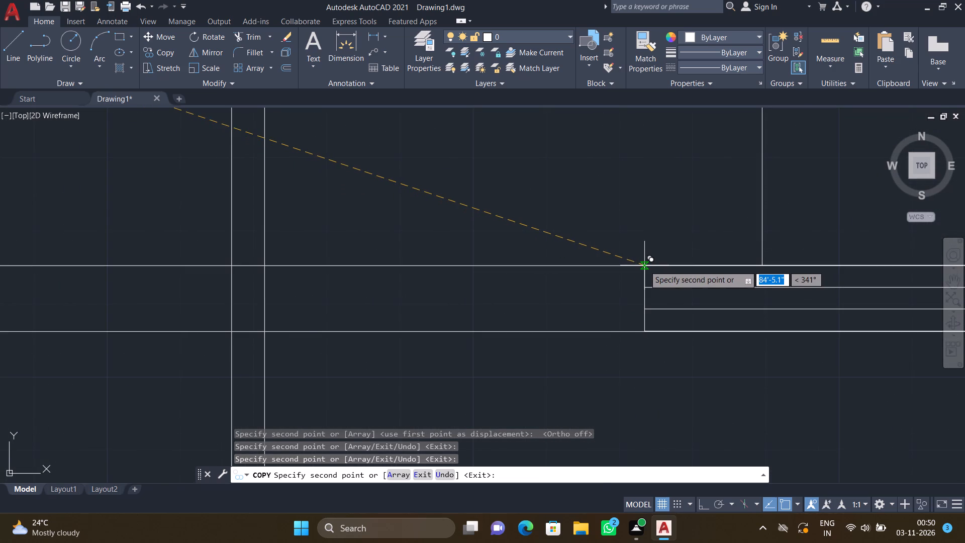
left_click(642, 266)
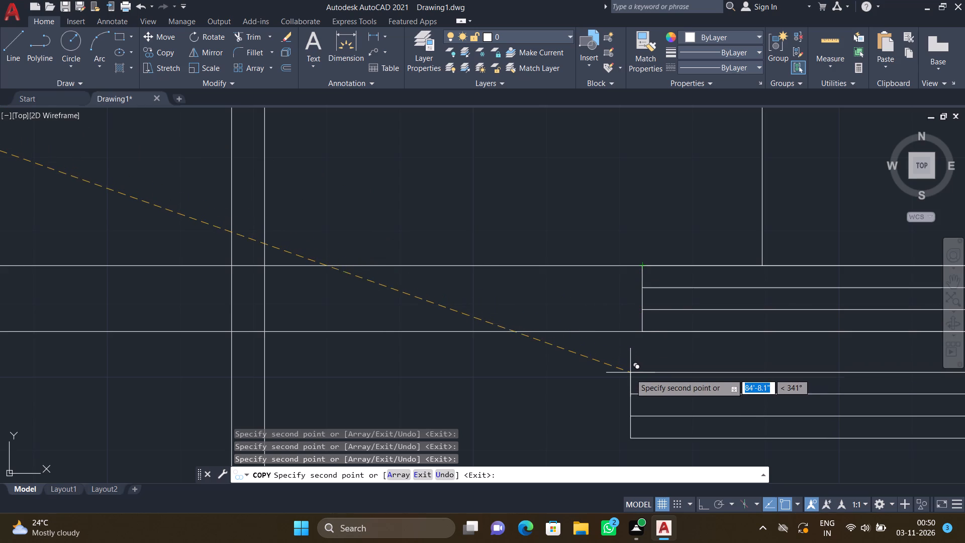
key("Return")
Copy the shortest window symbol by its upper-left corner into the north wall of the narrow room beside the northeast room, at its west end.
scroll(614, 370, "down", 1)
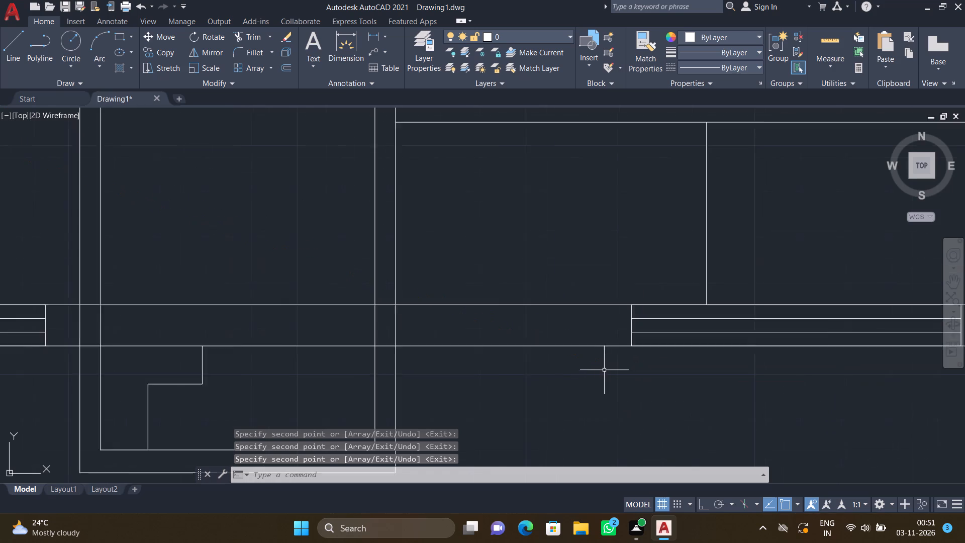
scroll(604, 370, "down", 6)
scroll(389, 314, "up", 3)
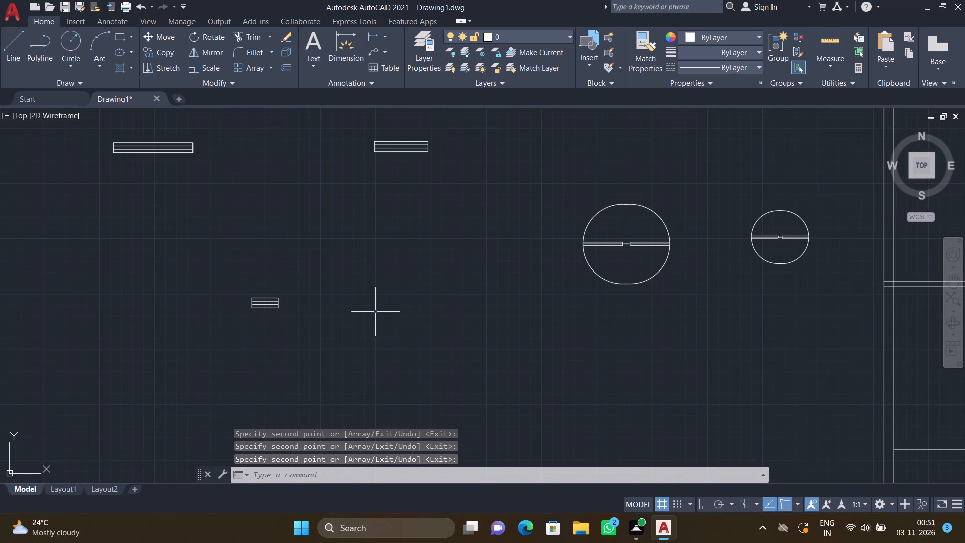
key("c")
key("o")
key("Return")
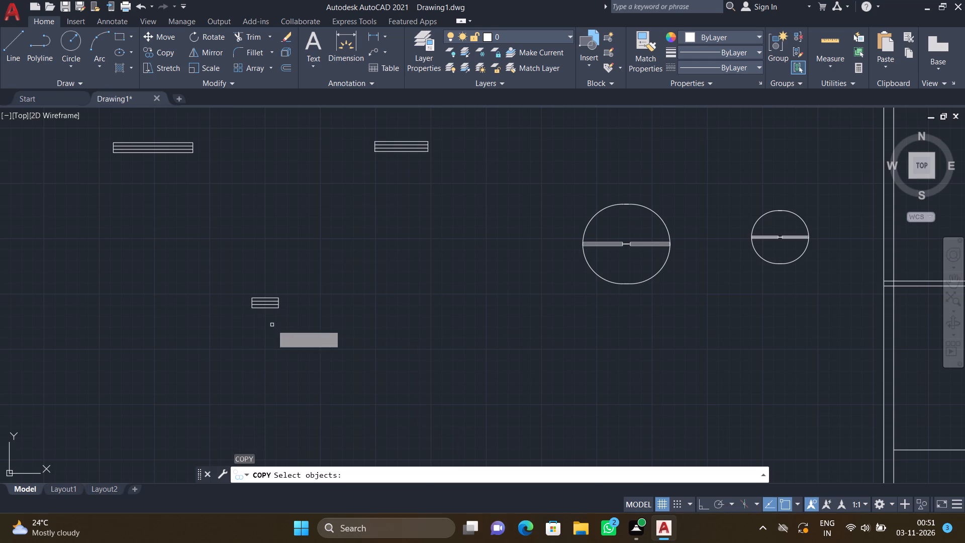
scroll(287, 322, "up", 2)
left_click_drag(285, 308, 278, 304)
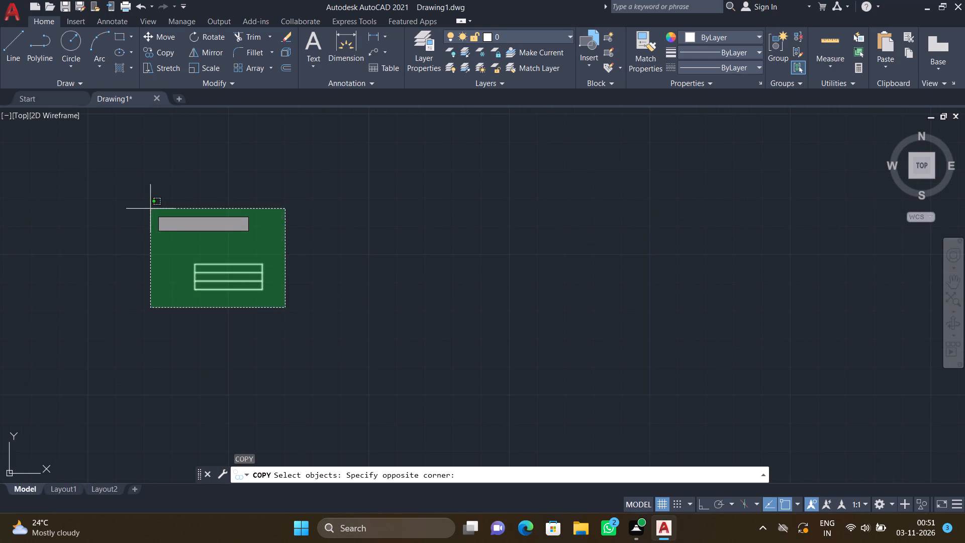
left_click(150, 209)
key("Return")
scroll(180, 250, "up", 2)
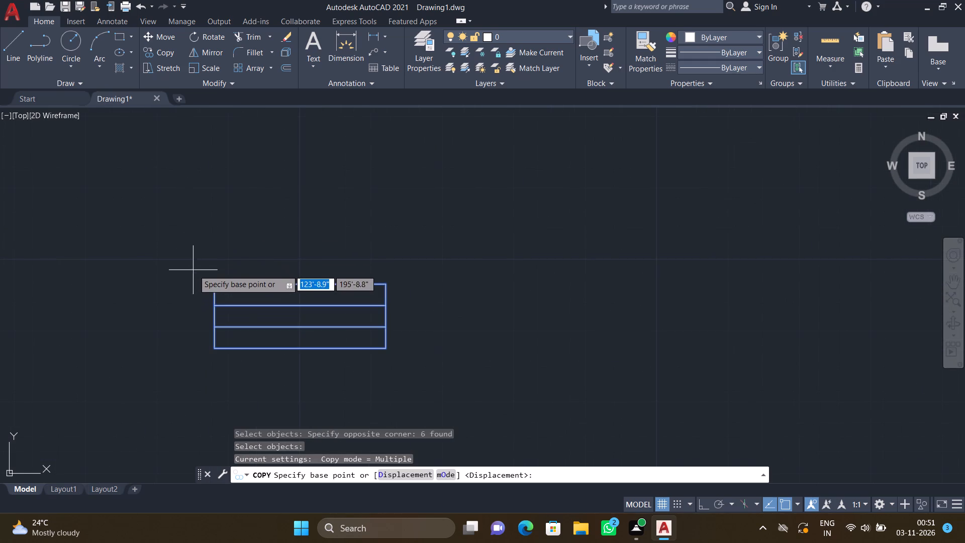
left_click(212, 284)
scroll(446, 338, "down", 4)
scroll(522, 348, "down", 2)
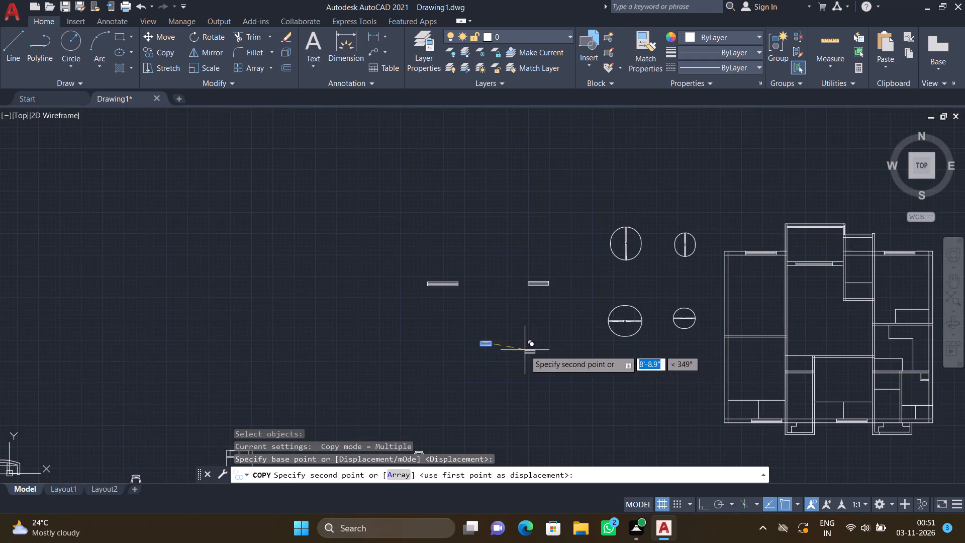
scroll(582, 347, "down", 2)
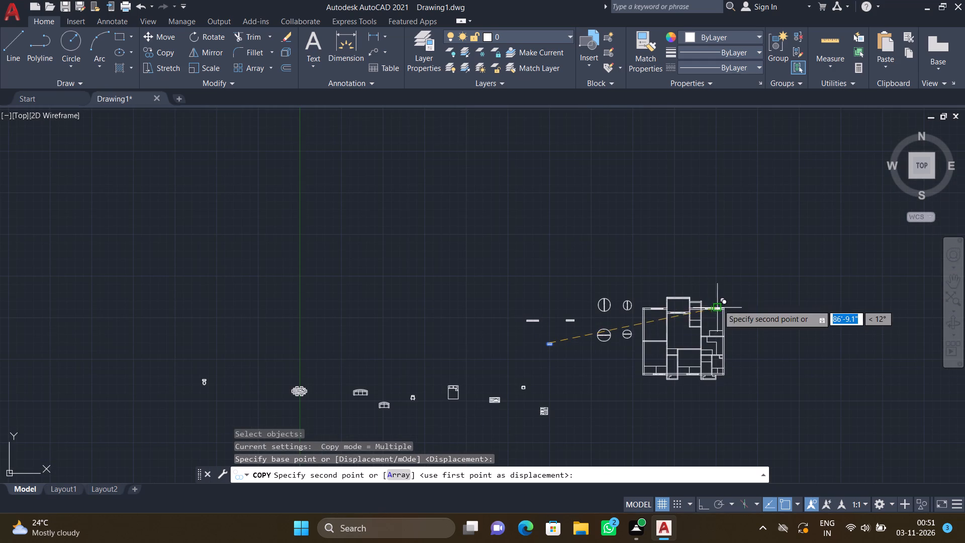
scroll(704, 299, "up", 3)
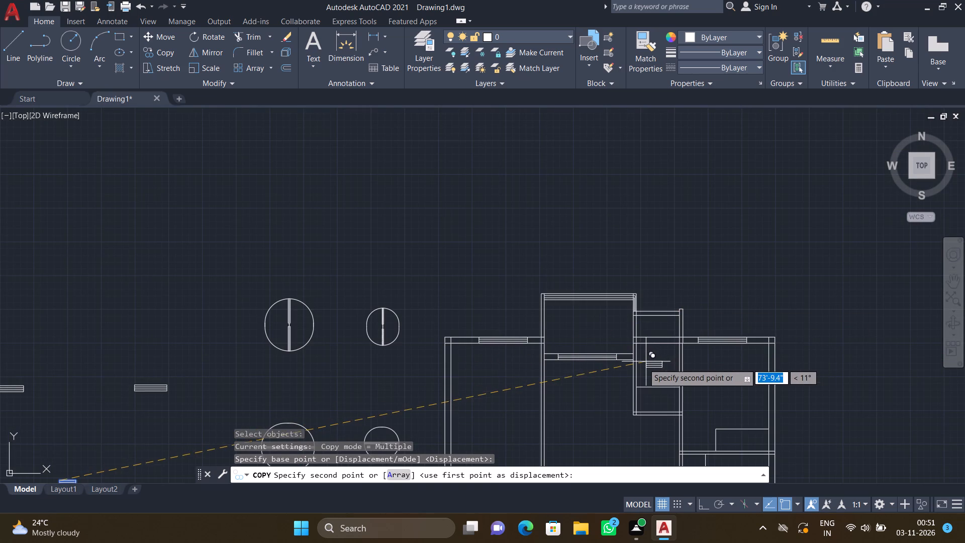
scroll(637, 365, "up", 3)
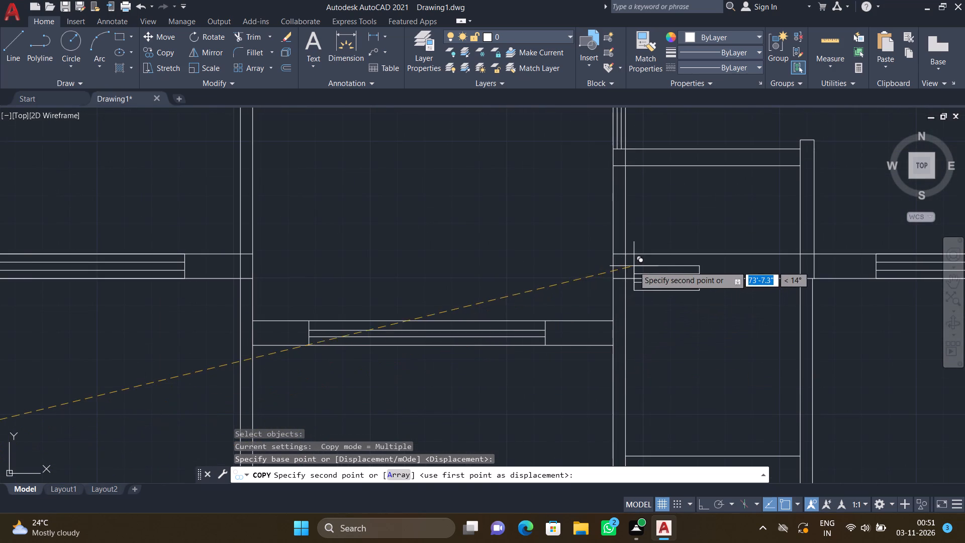
scroll(631, 263, "up", 2)
left_click(615, 239)
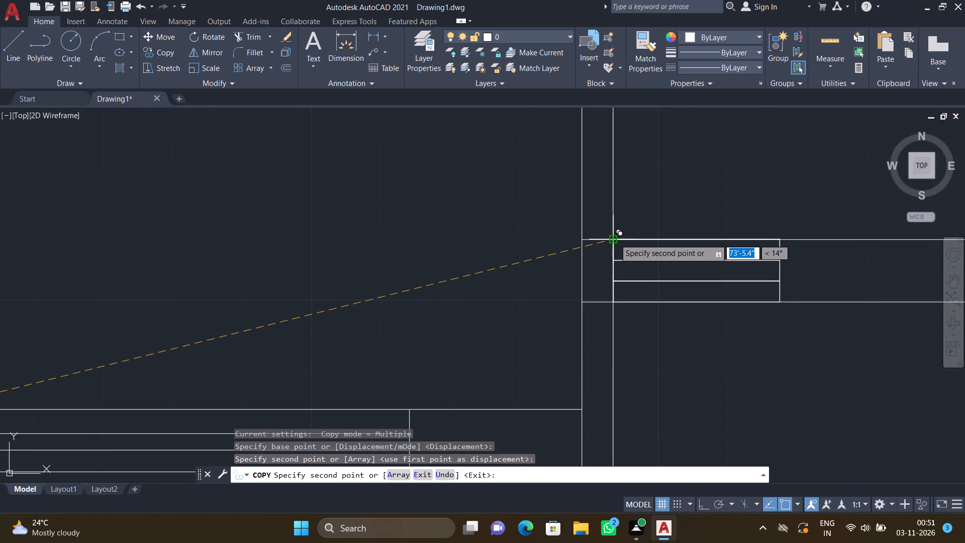
Place another copy of the shortest window symbol in the south wall of the narrow room between the southwest and middle rooms.
scroll(680, 301, "down", 3)
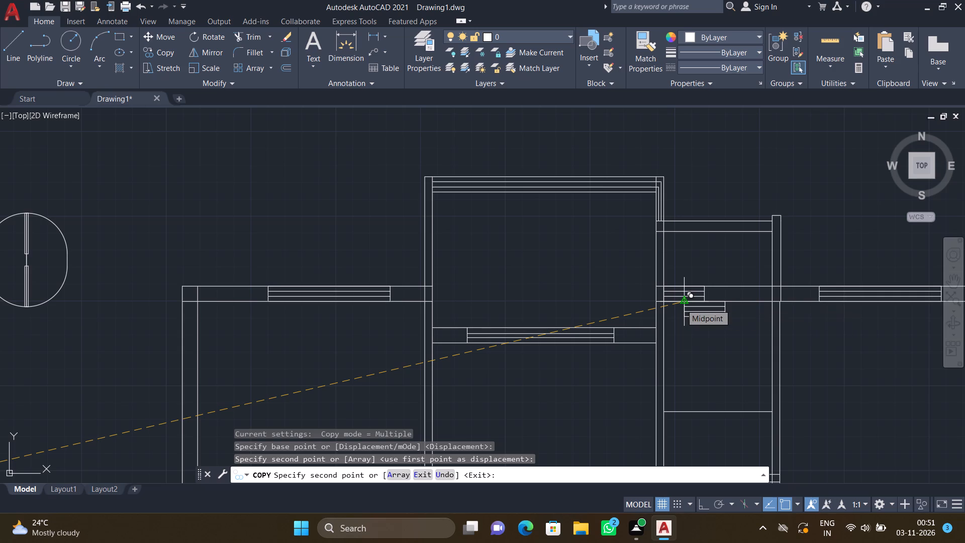
scroll(672, 315, "down", 4)
scroll(645, 436, "up", 3)
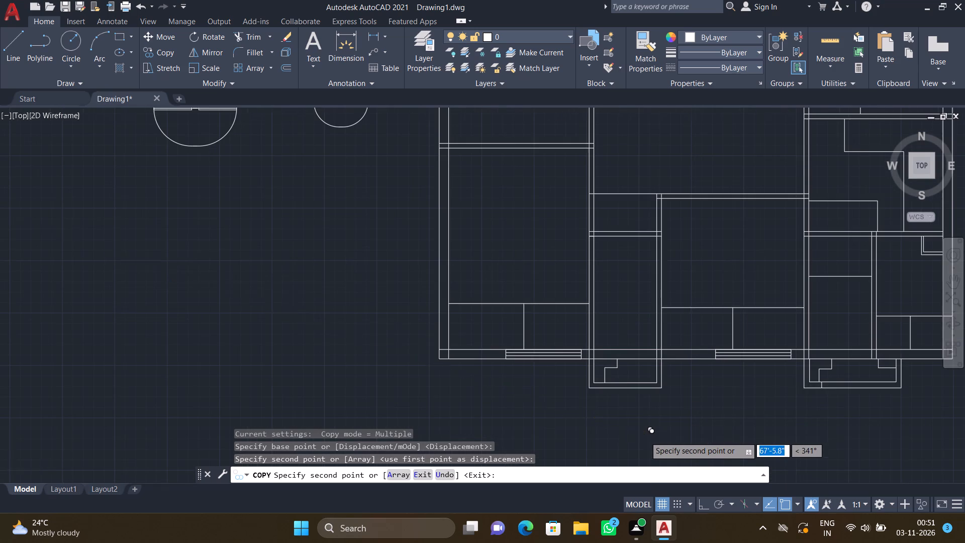
scroll(629, 356, "up", 3)
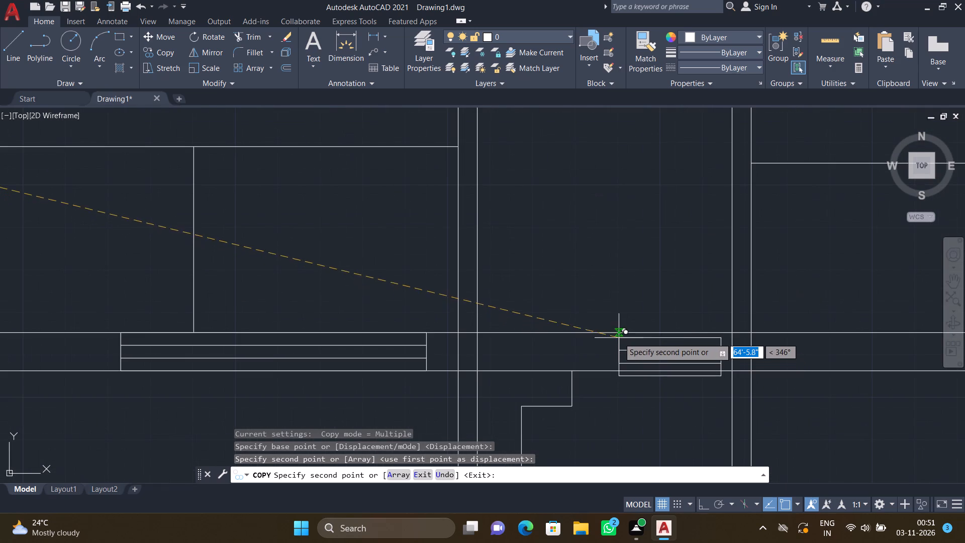
scroll(619, 338, "up", 2)
left_click(604, 325)
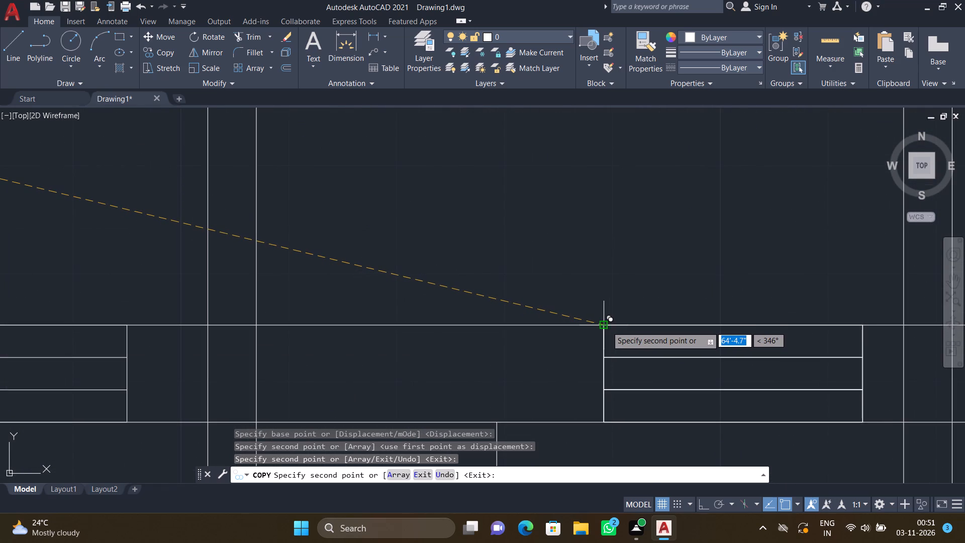
Place a last copy of the shortest window symbol in the south wall of the narrow room east of the middle room and finish copying.
scroll(651, 345, "down", 4)
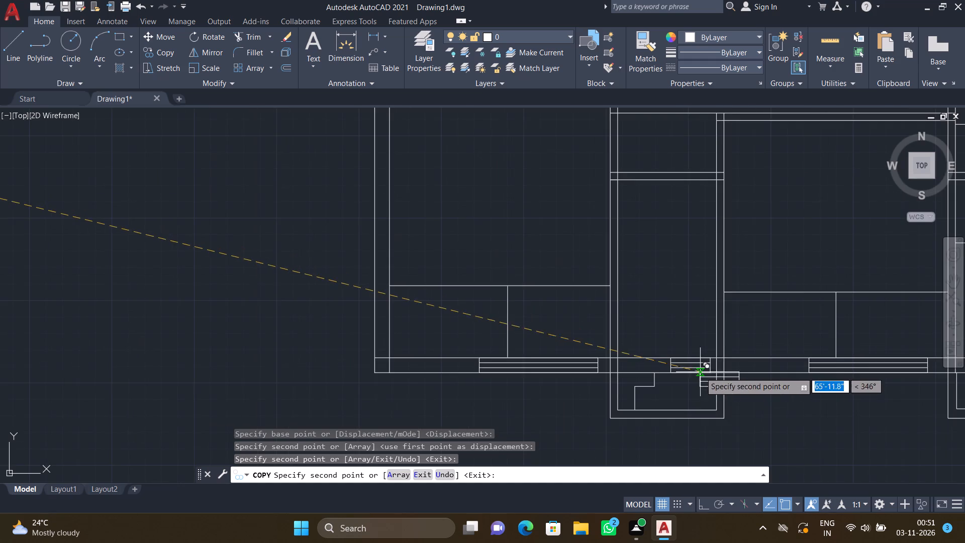
scroll(736, 378, "down", 5)
scroll(780, 387, "up", 4)
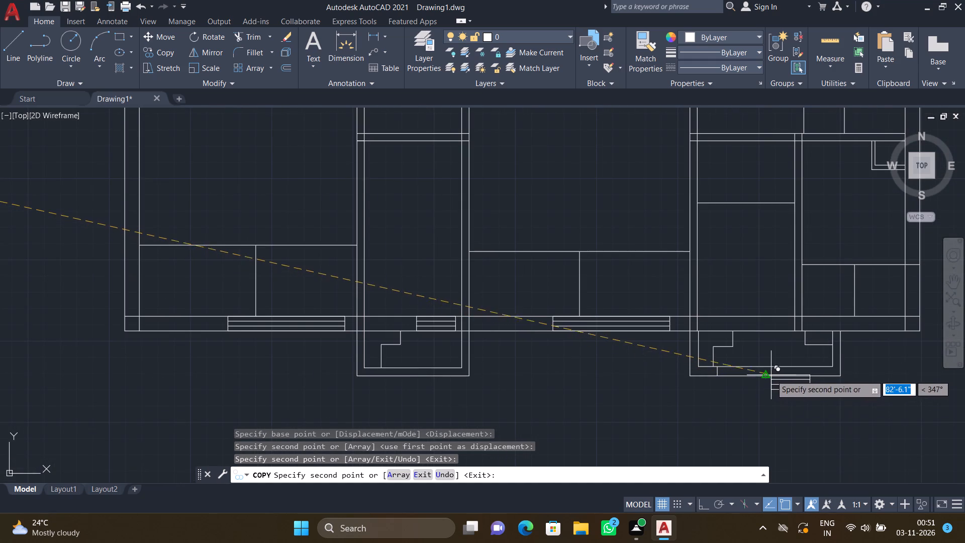
scroll(750, 348, "up", 2)
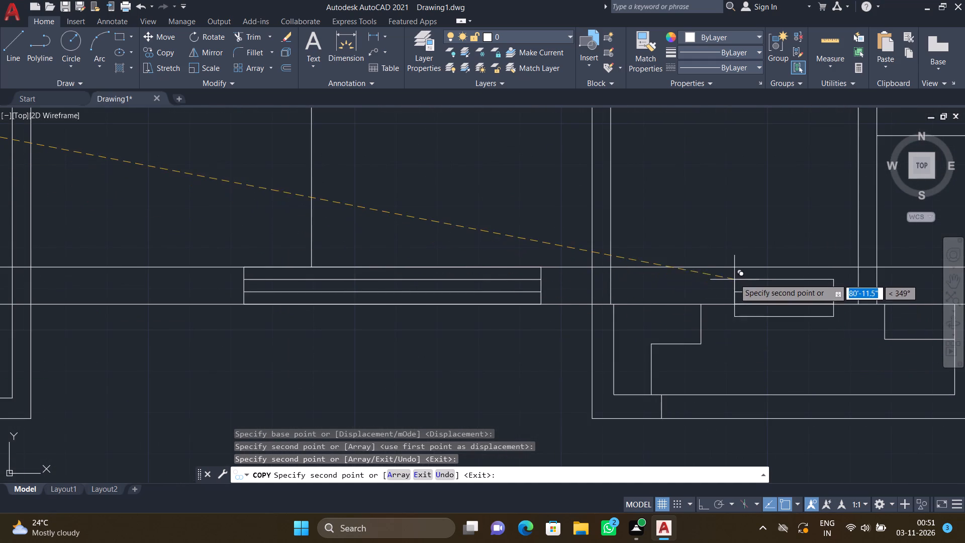
scroll(740, 271, "up", 2)
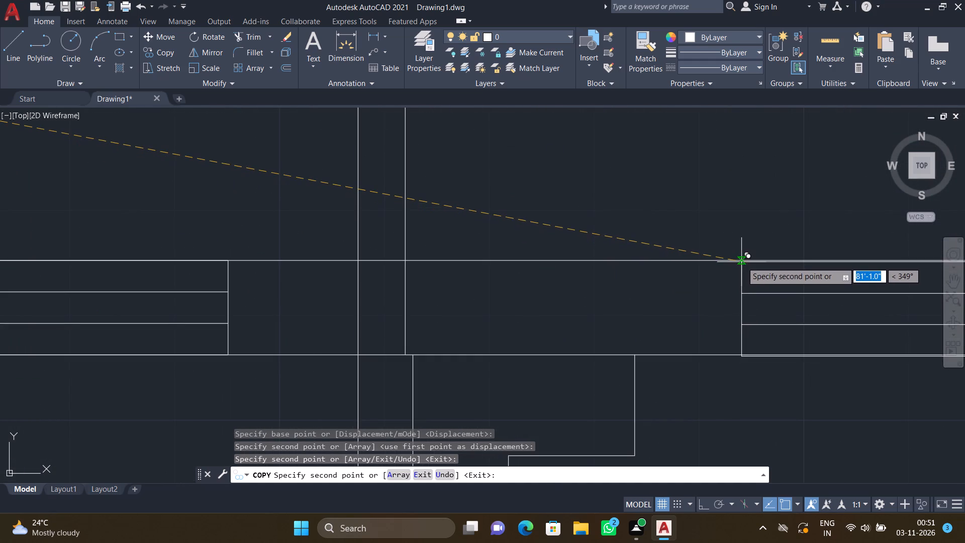
left_click(742, 261)
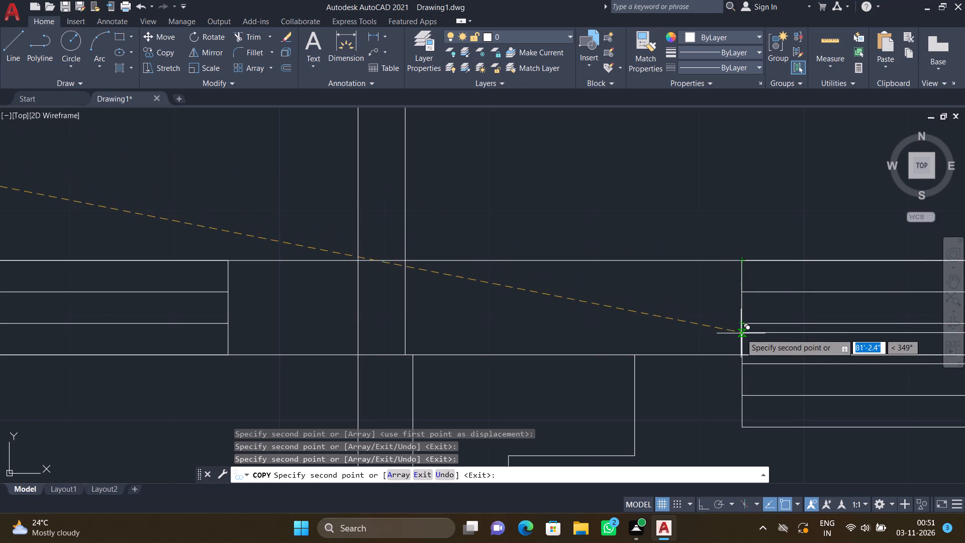
key("Return")
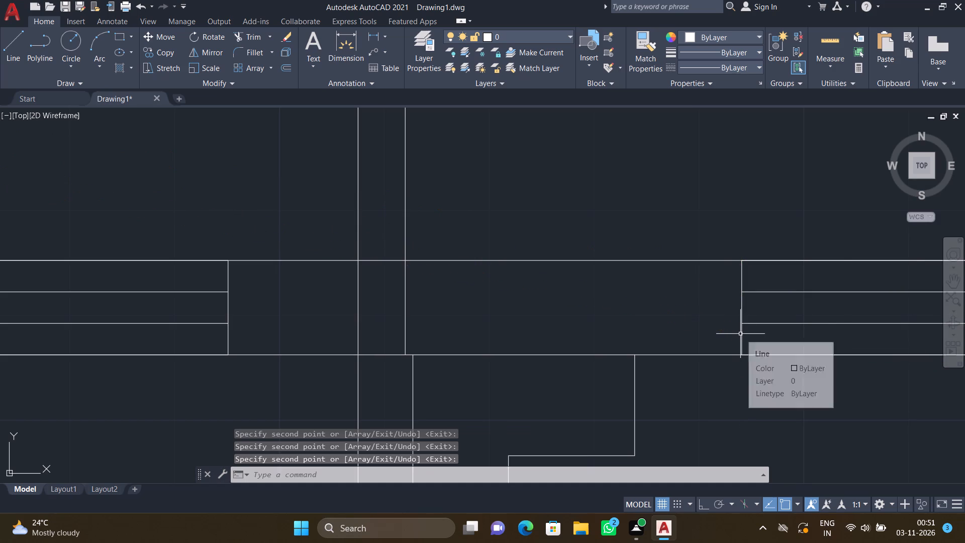
Rotate the medium-length window symbol to 270° about its upper-left corner, with Ortho on, so it stands vertical.
scroll(538, 382, "down", 5)
scroll(289, 308, "down", 4)
scroll(194, 264, "up", 3)
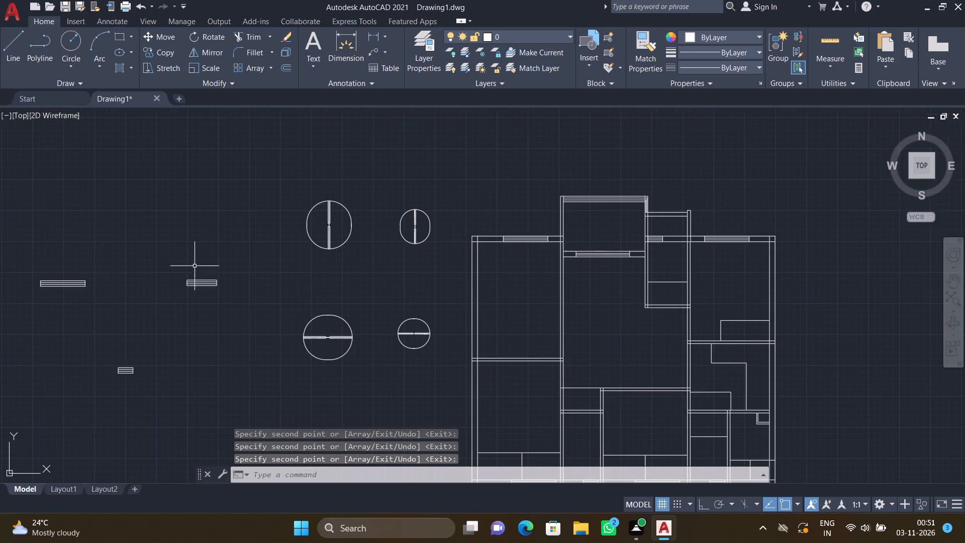
key("r")
key("o")
key("Return")
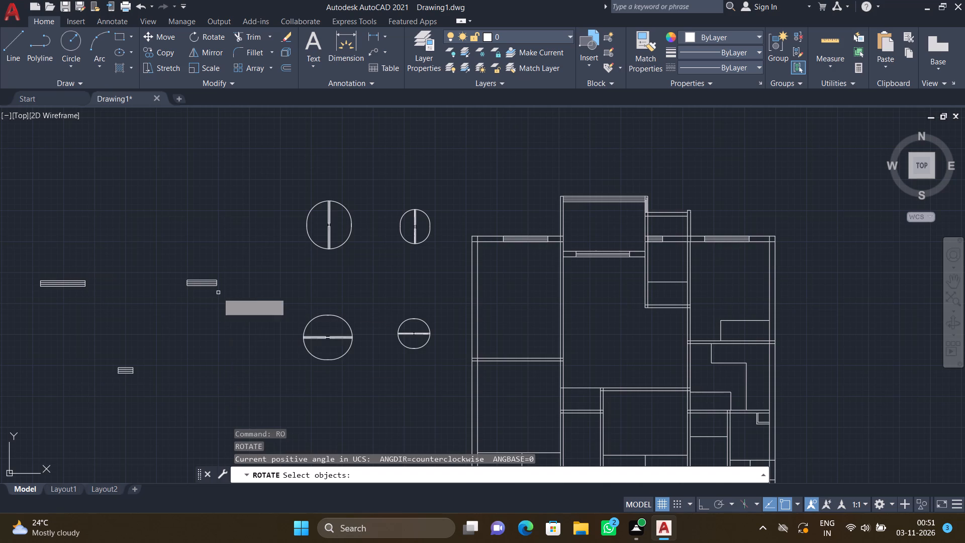
key("F8")
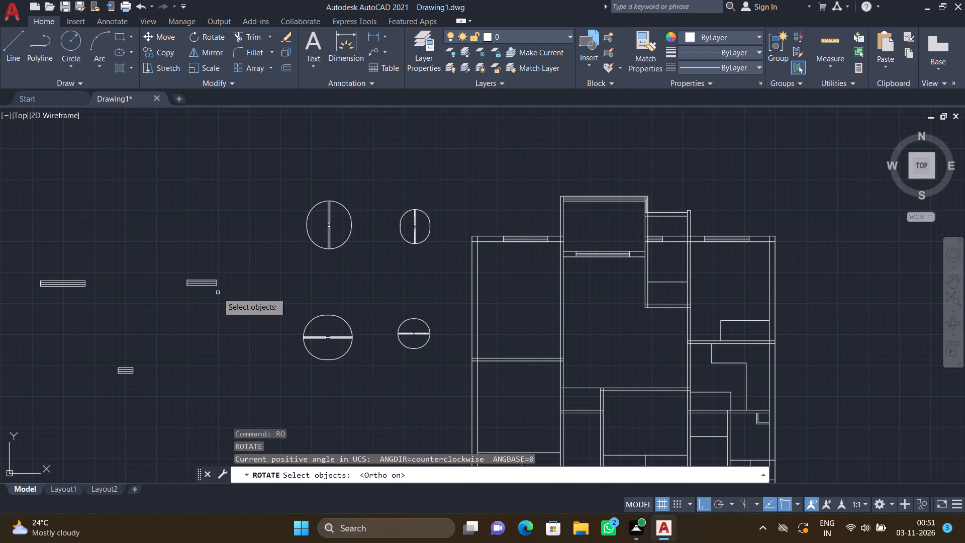
scroll(222, 292, "up", 2)
left_click_drag(222, 292, 217, 289)
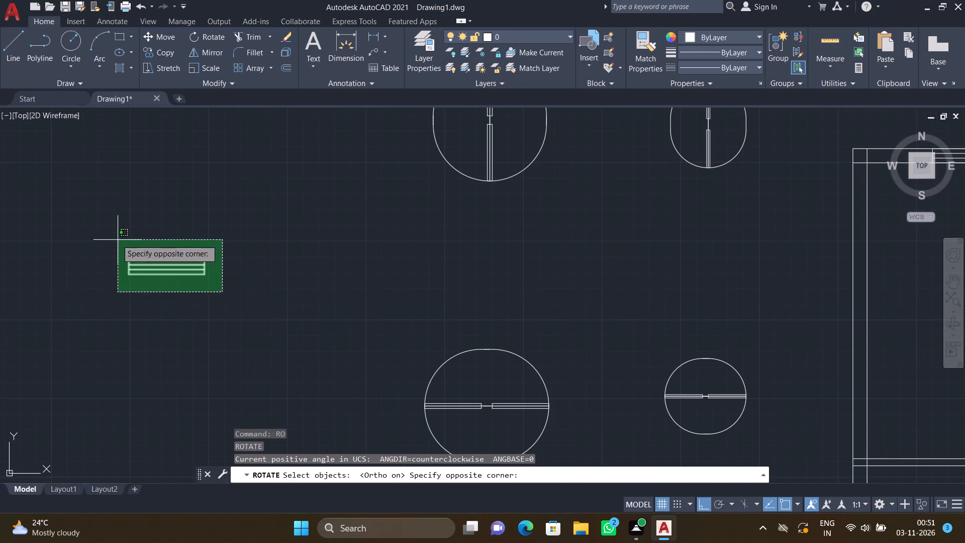
left_click(99, 228)
key("Return")
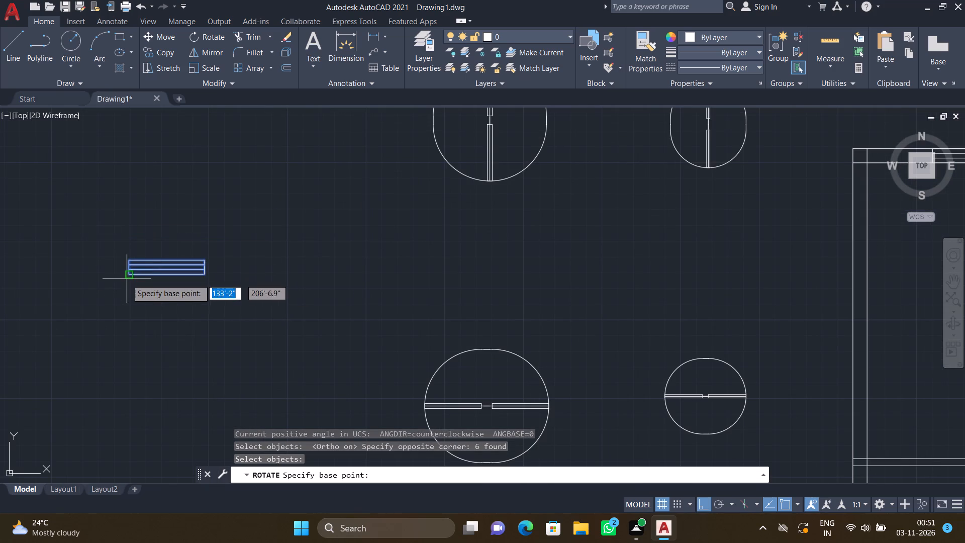
scroll(127, 277, "up", 2)
left_click(130, 232)
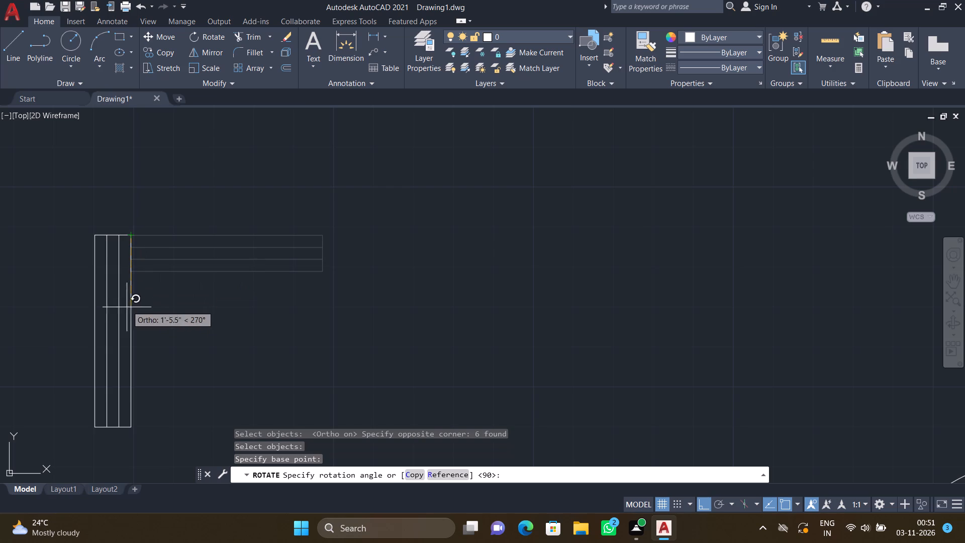
left_click(118, 335)
scroll(153, 340, "down", 3)
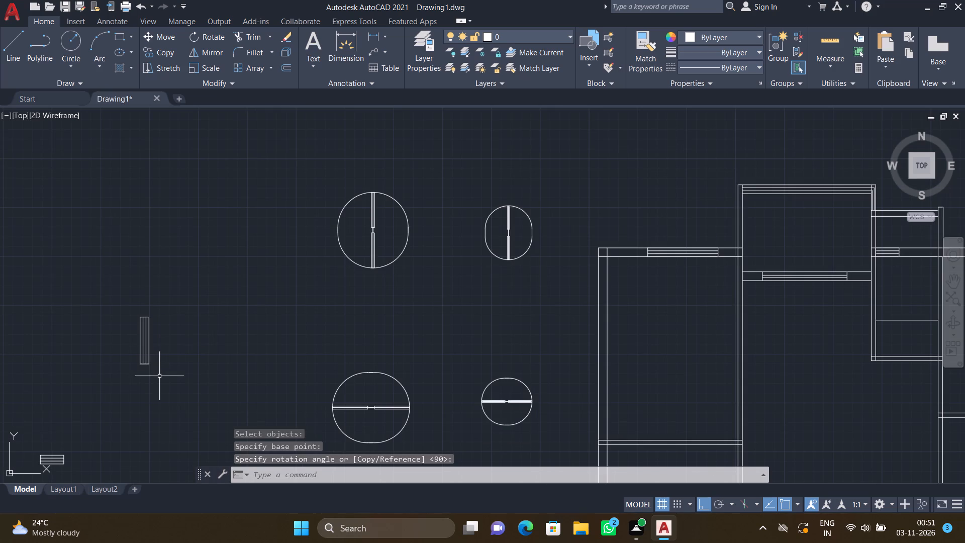
Copy the vertical medium-length window symbol by its upper-left corner, with Ortho off, into the west wall of the northwest room.
key("c")
key("o")
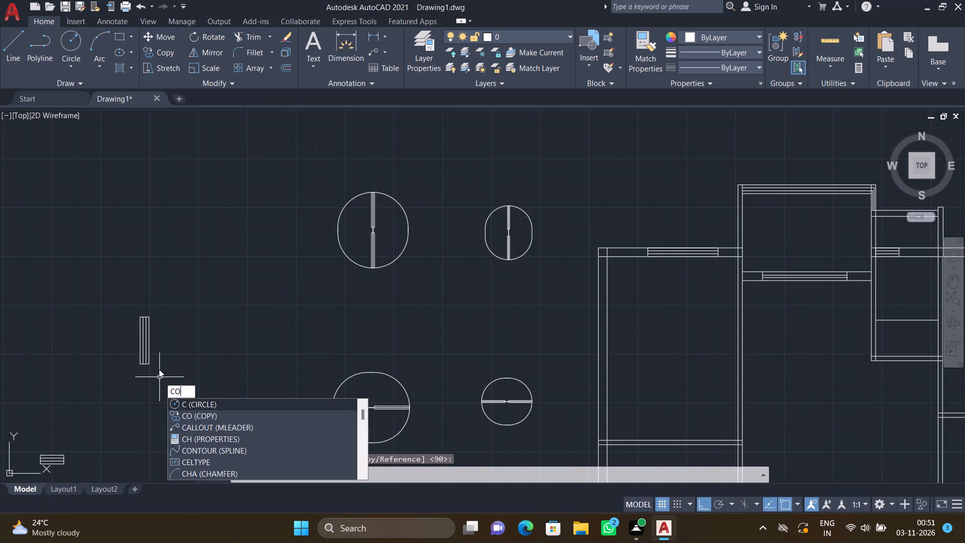
key("Return")
scroll(157, 378, "up", 2)
left_click(155, 367)
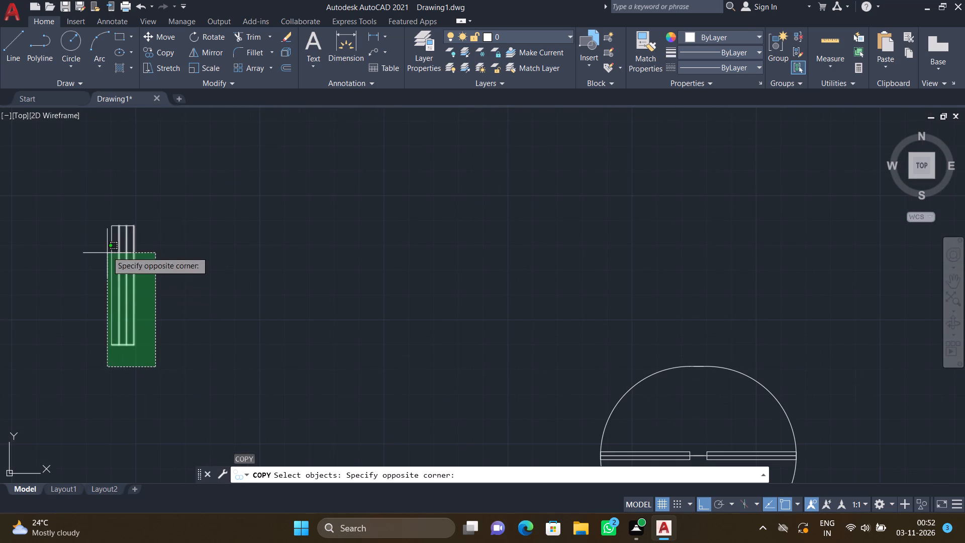
left_click(92, 189)
key("Return")
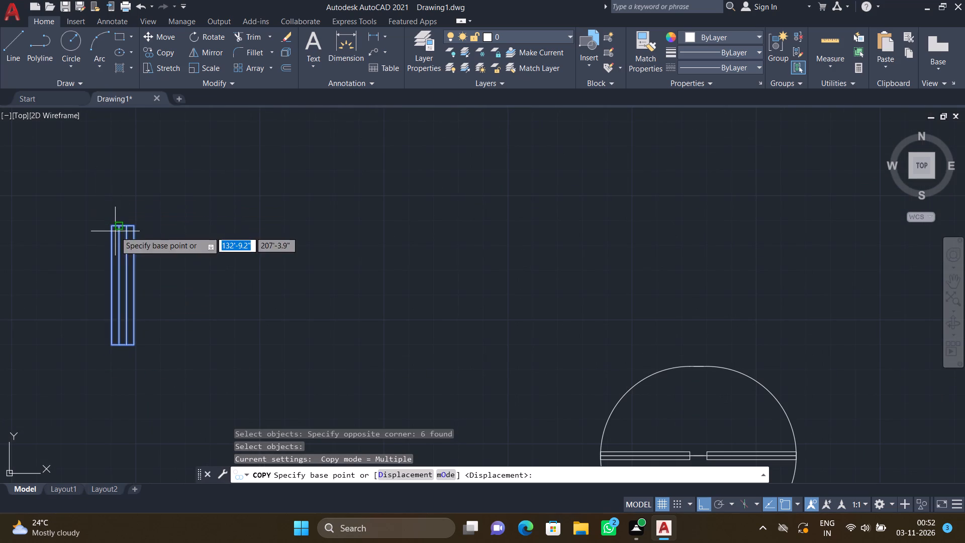
scroll(107, 224, "up", 2)
left_click(116, 227)
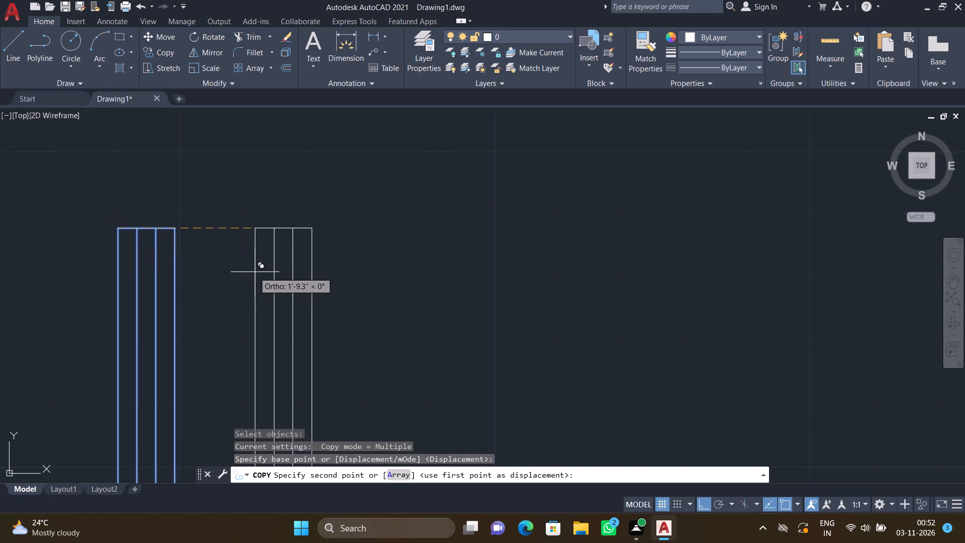
key("F8")
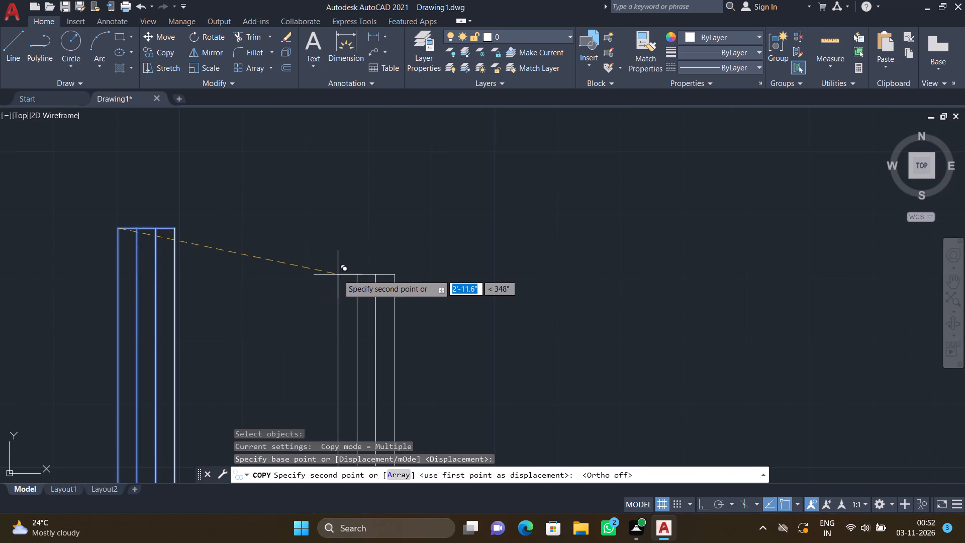
scroll(340, 281, "down", 4)
scroll(403, 294, "down", 4)
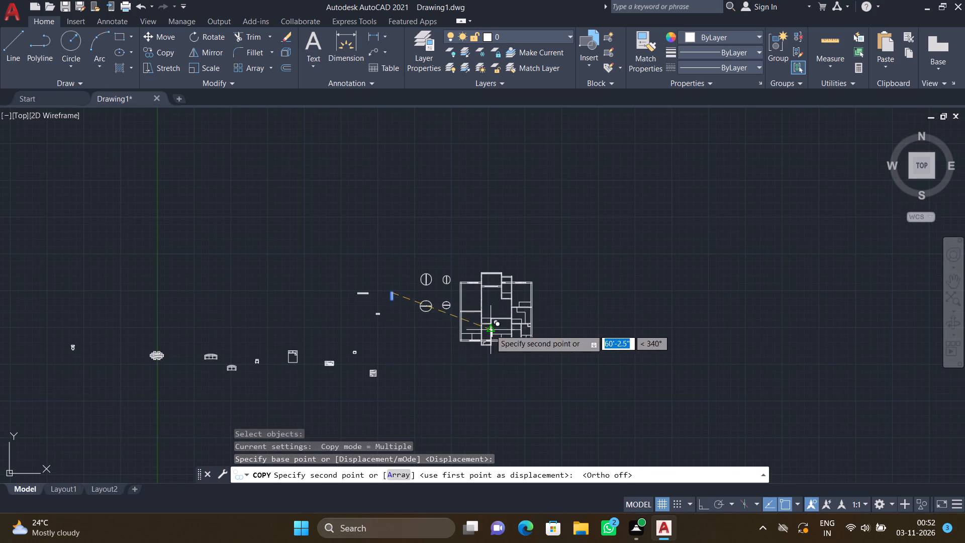
scroll(486, 298, "up", 3)
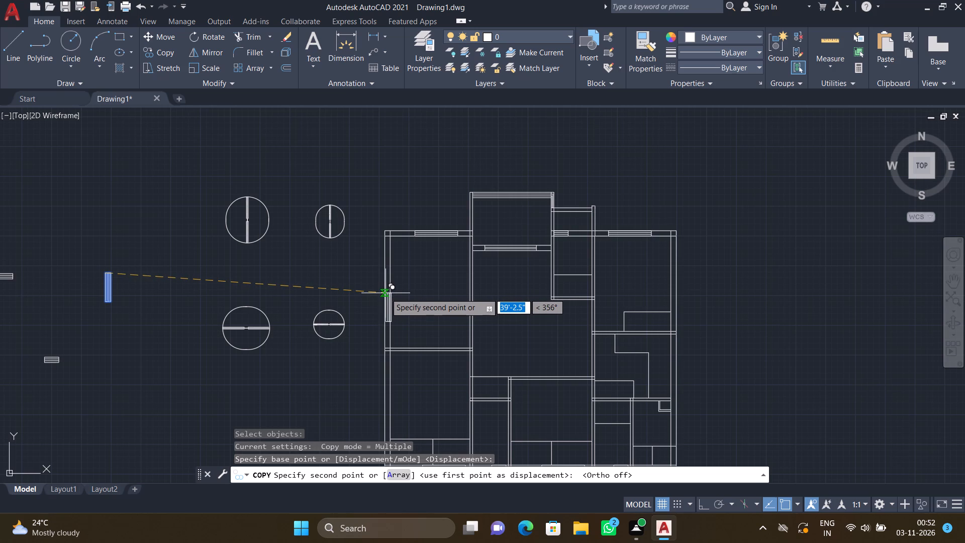
scroll(383, 293, "up", 5)
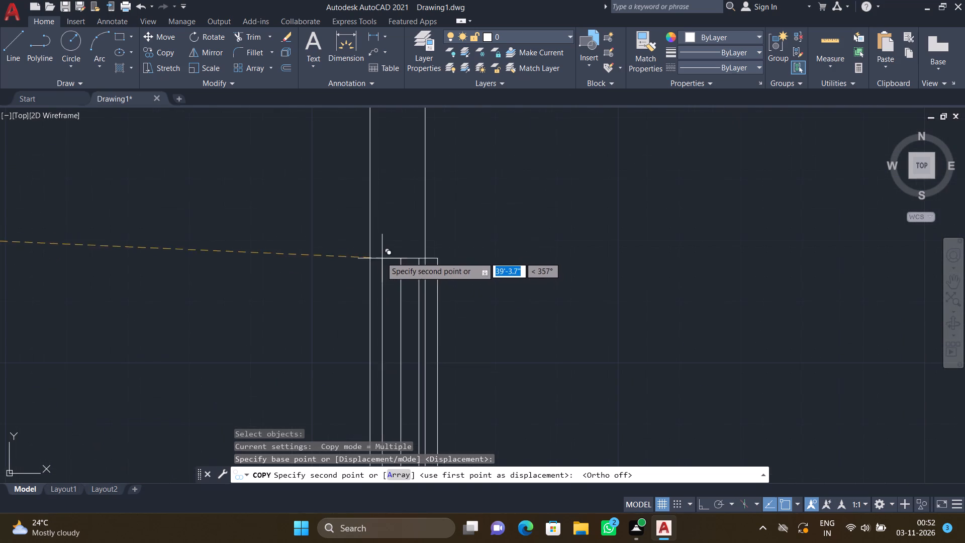
left_click(369, 228)
Place another copy of the vertical window symbol in the east wall of the northeast room.
scroll(499, 307, "down", 5)
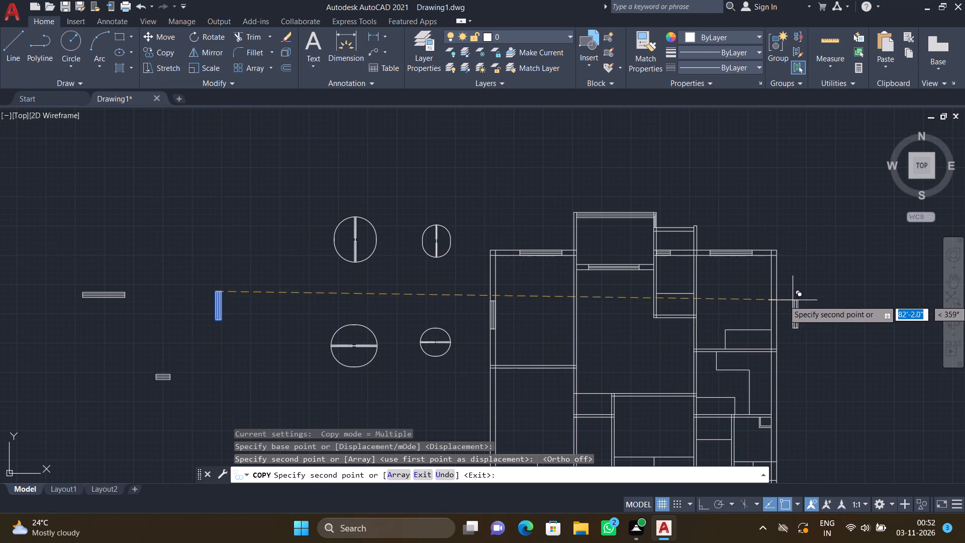
scroll(789, 301, "up", 3)
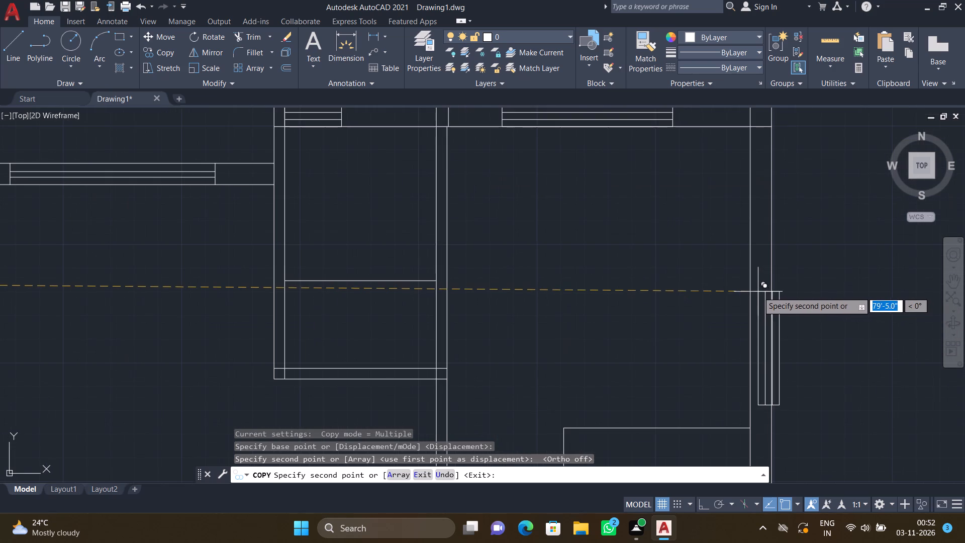
scroll(753, 291, "up", 2)
left_click(739, 282)
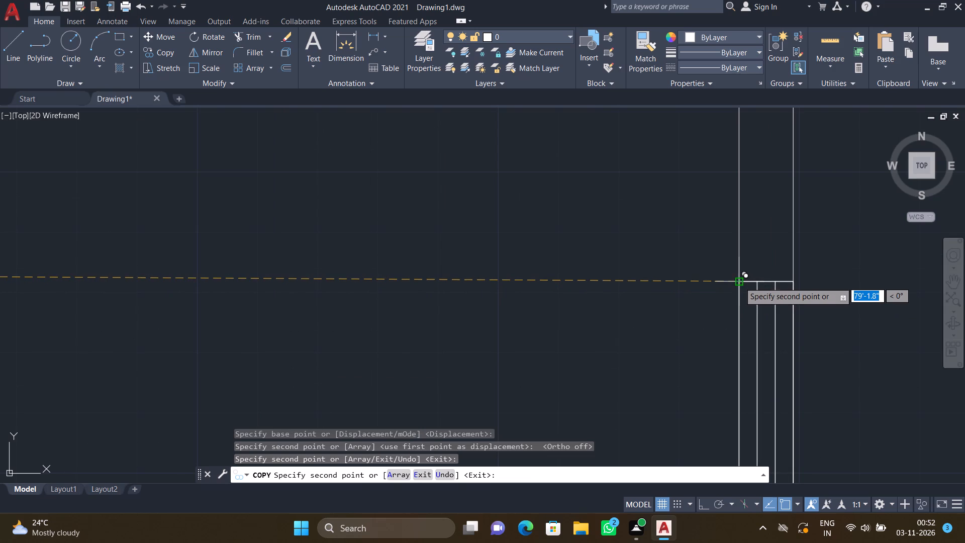
Place a last copy of the vertical window in the east wall of the room just south of the northeast room and finish copying.
scroll(726, 302, "down", 6)
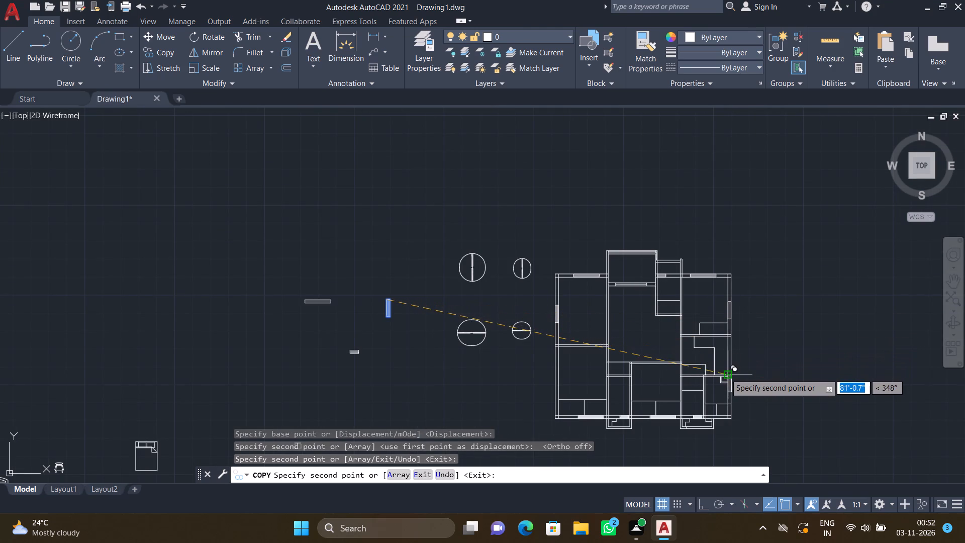
scroll(725, 374, "up", 2)
scroll(731, 294, "up", 4)
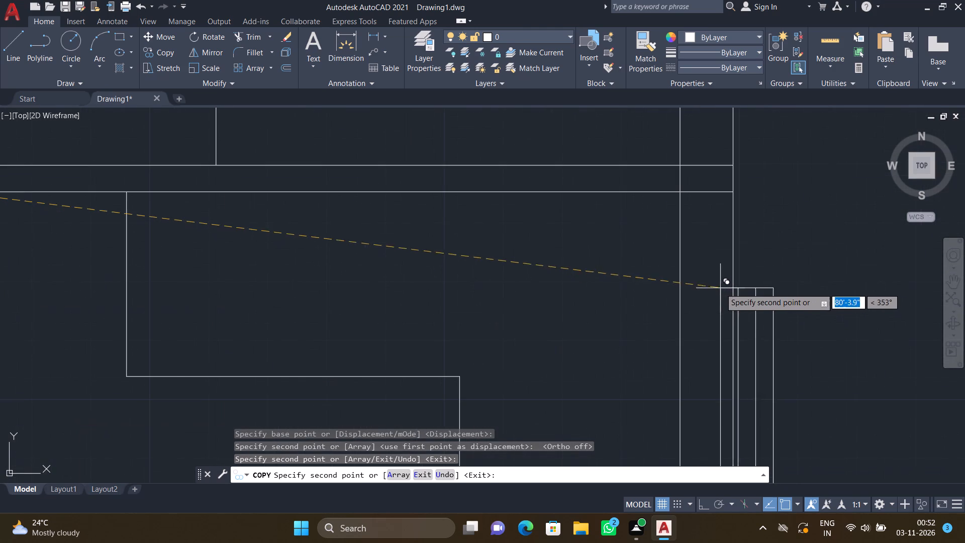
scroll(688, 260, "up", 1)
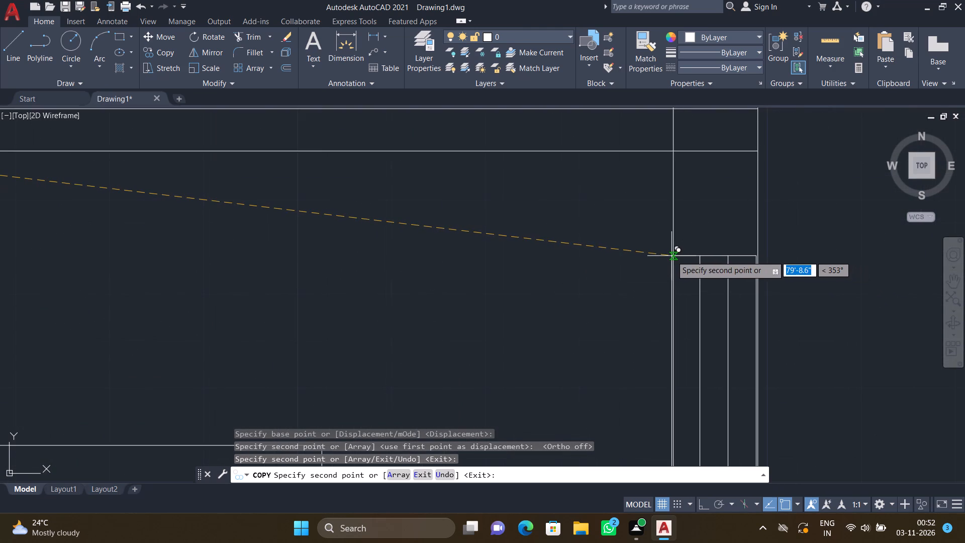
left_click(672, 254)
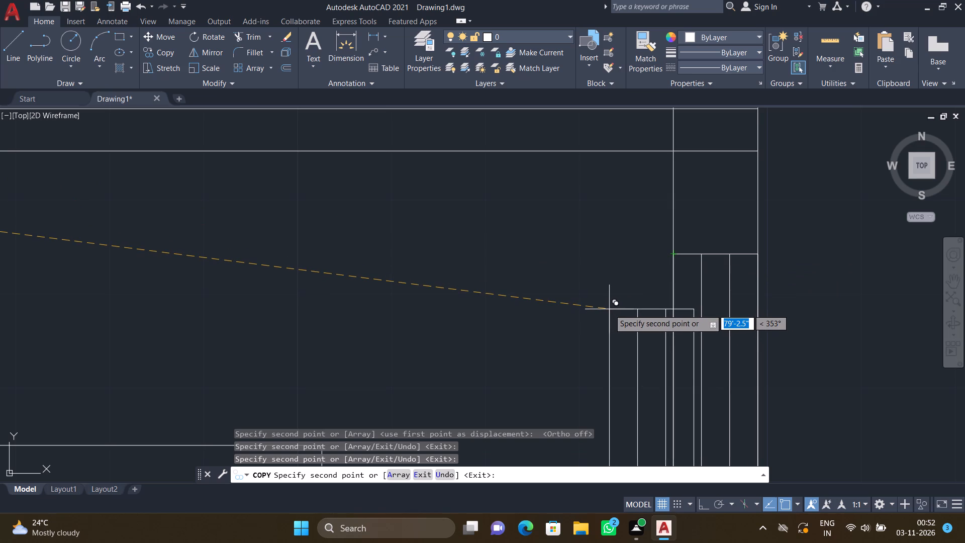
key("Return")
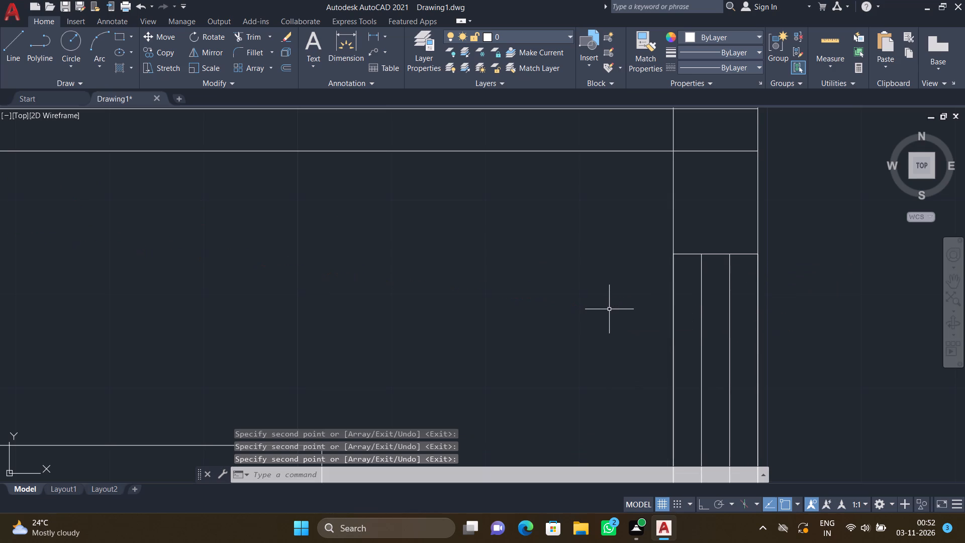
With Ortho on, draw a stepped line in the small space north of the narrow room: north, about 1'-1" east, then north to the upper wall.
scroll(575, 277, "down", 3)
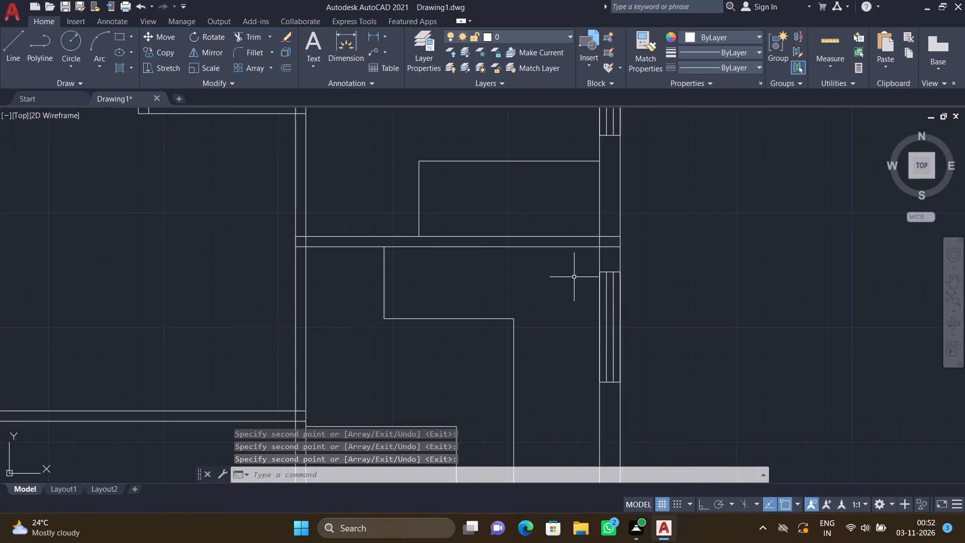
scroll(538, 291, "down", 4)
scroll(480, 213, "up", 3)
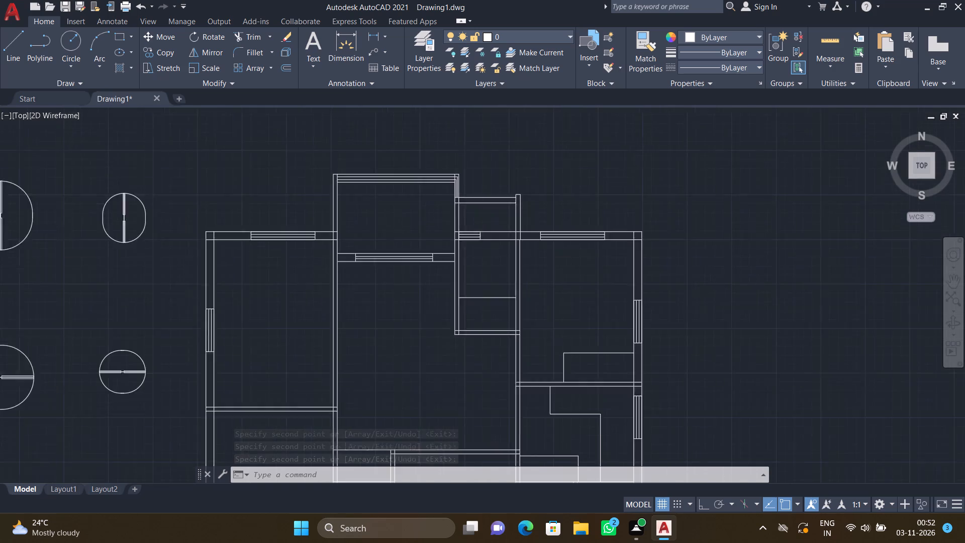
key("l")
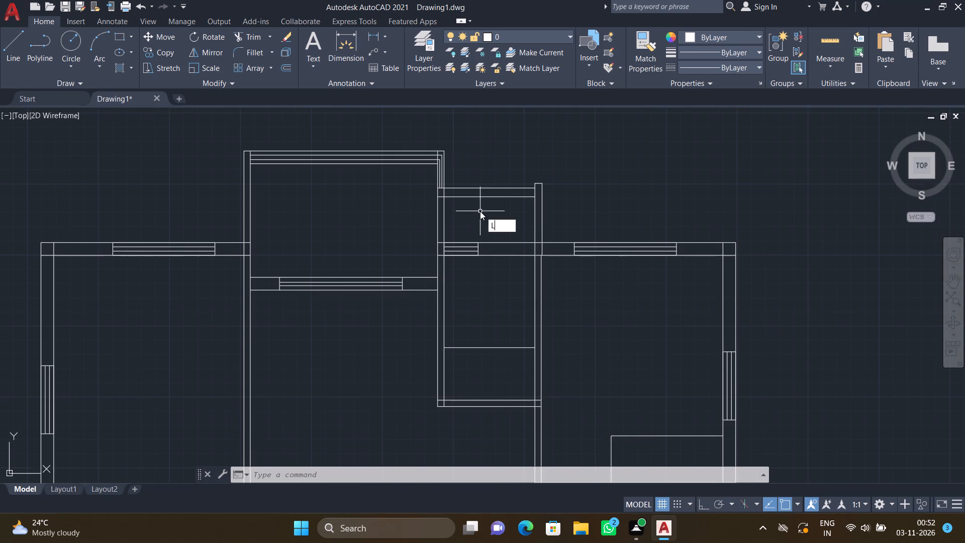
key("Return")
scroll(479, 210, "down", 6)
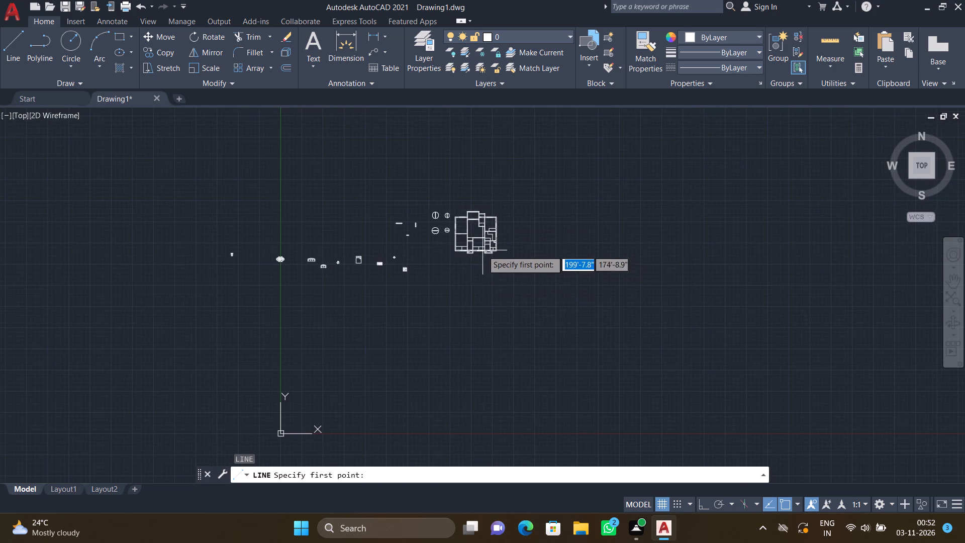
scroll(482, 249, "up", 4)
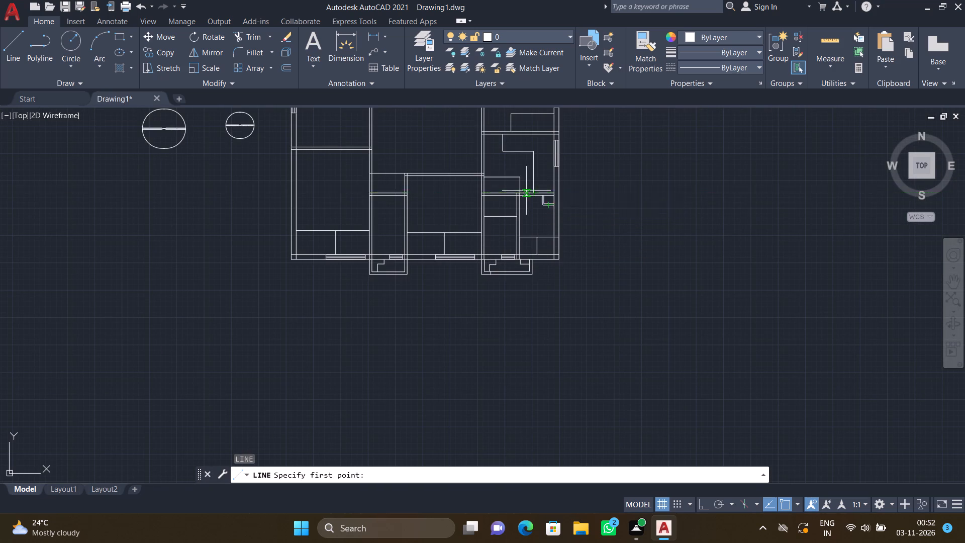
scroll(508, 177, "down", 4)
scroll(491, 153, "up", 4)
scroll(519, 190, "up", 1)
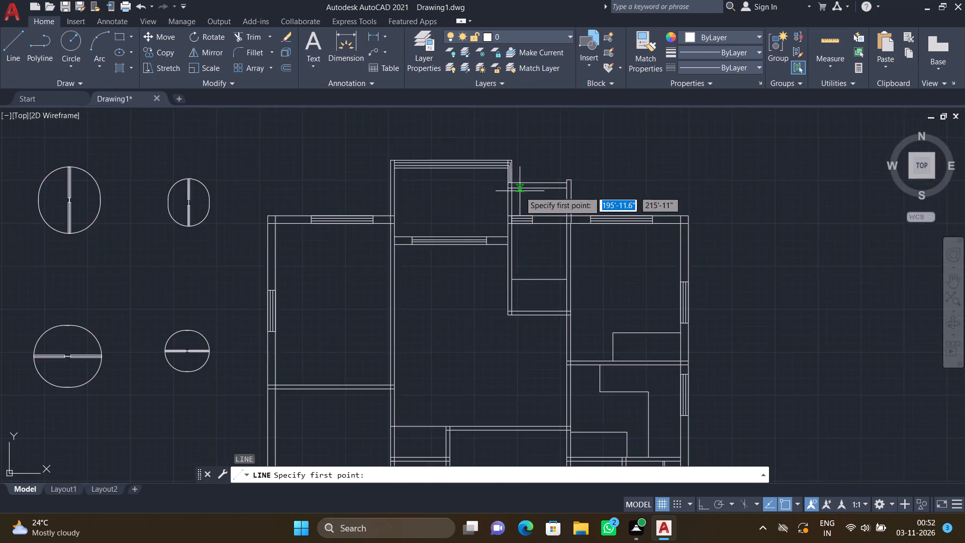
scroll(520, 191, "up", 2)
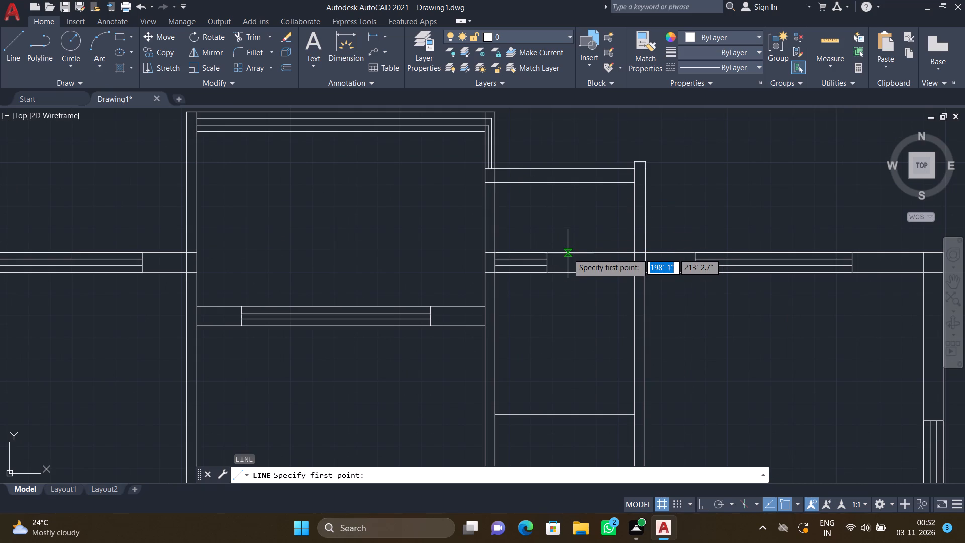
key("F8")
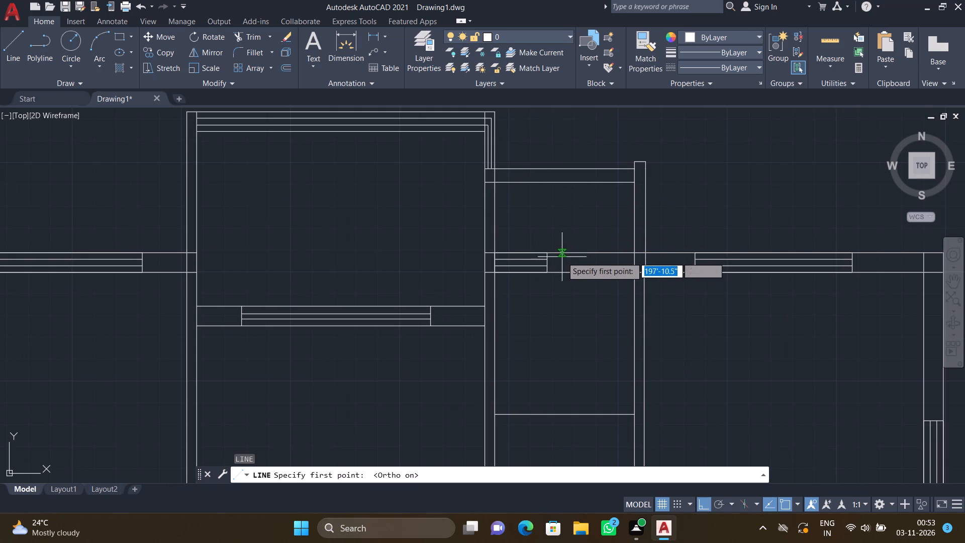
left_click(578, 252)
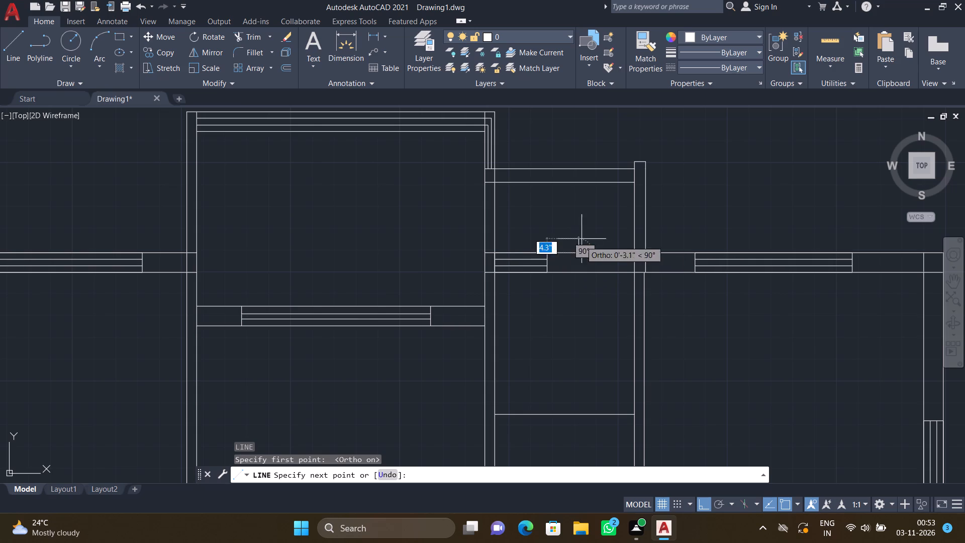
scroll(586, 223, "up", 2)
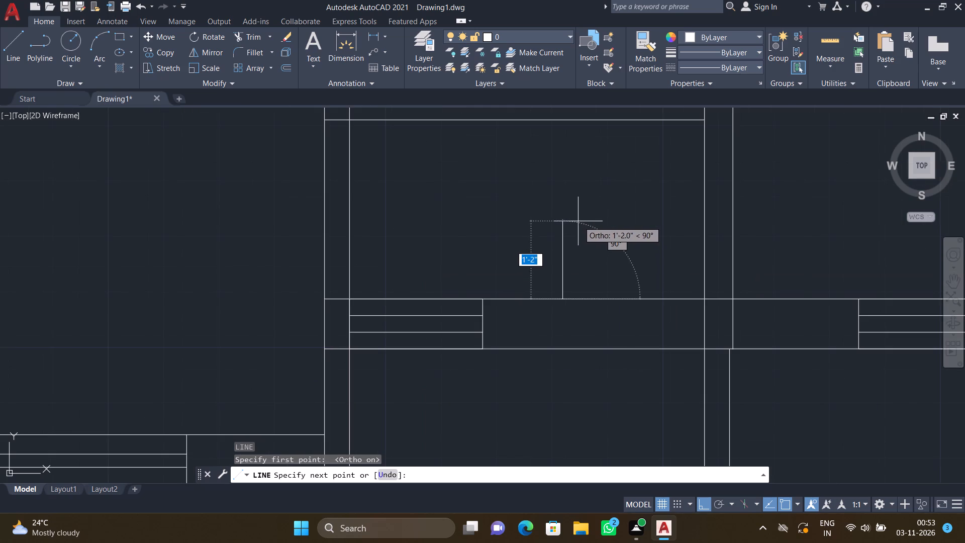
left_click(570, 216)
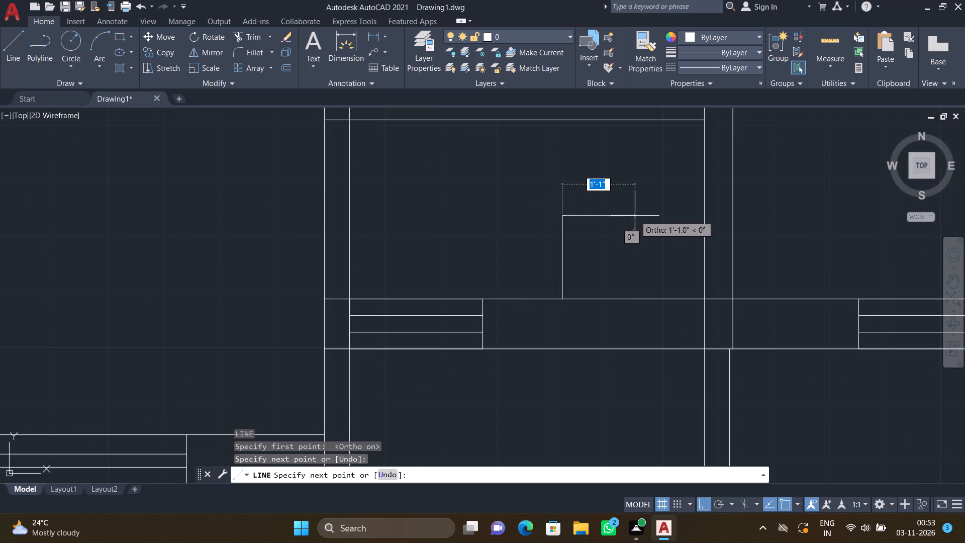
left_click(633, 214)
scroll(636, 162, "down", 2)
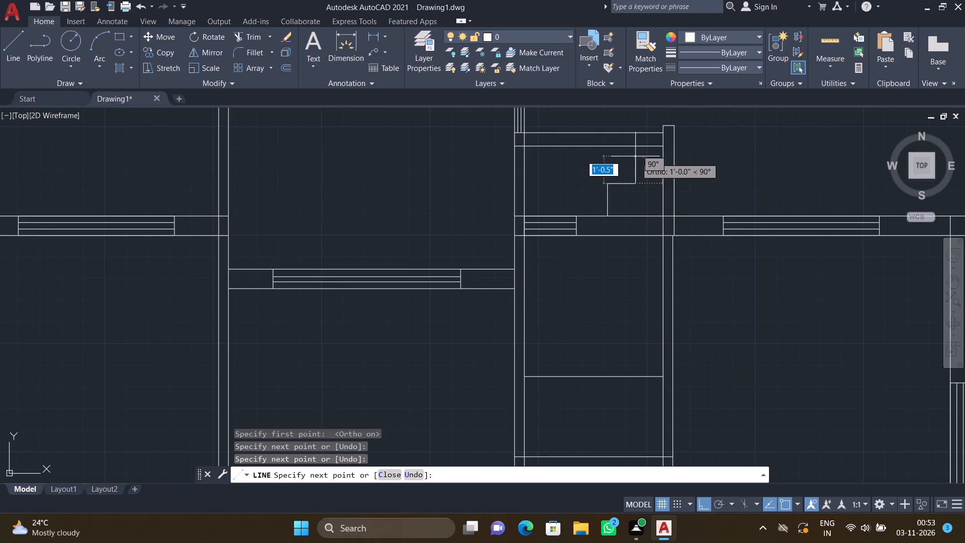
scroll(635, 151, "up", 2)
left_click(632, 137)
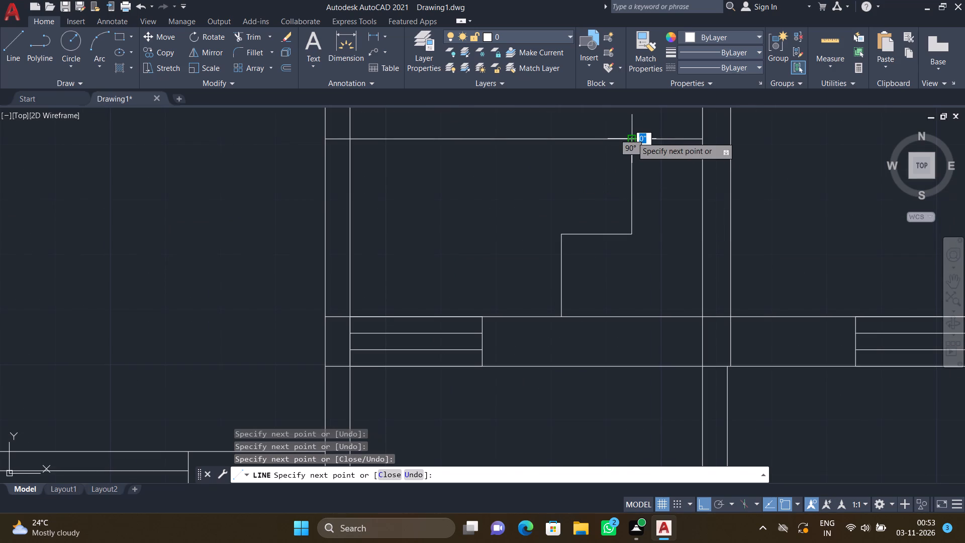
key("Return")
With Ortho off, copy the large horizontal door symbol's northeast quarter by its hinge end into the northwest room's west wall, just above the south wall.
scroll(555, 207, "down", 4)
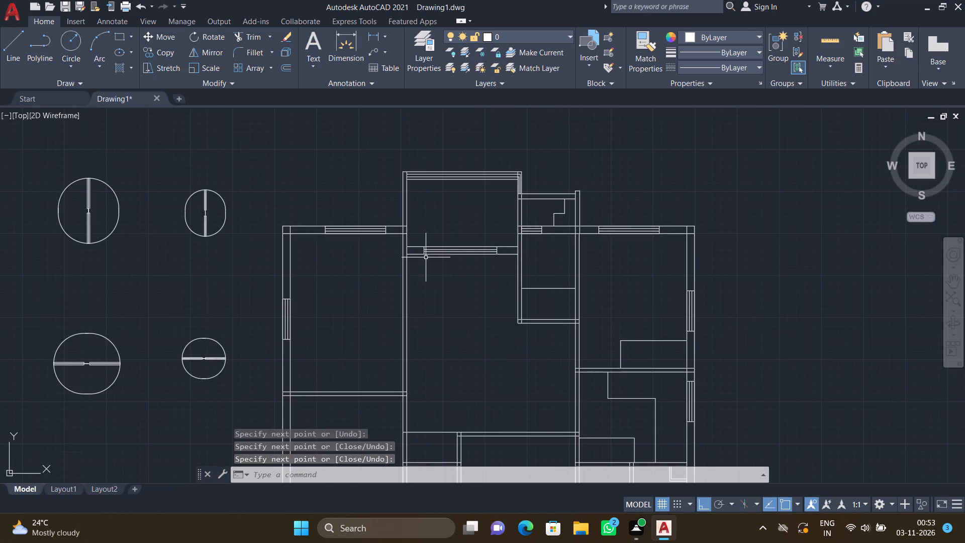
scroll(415, 277, "down", 3)
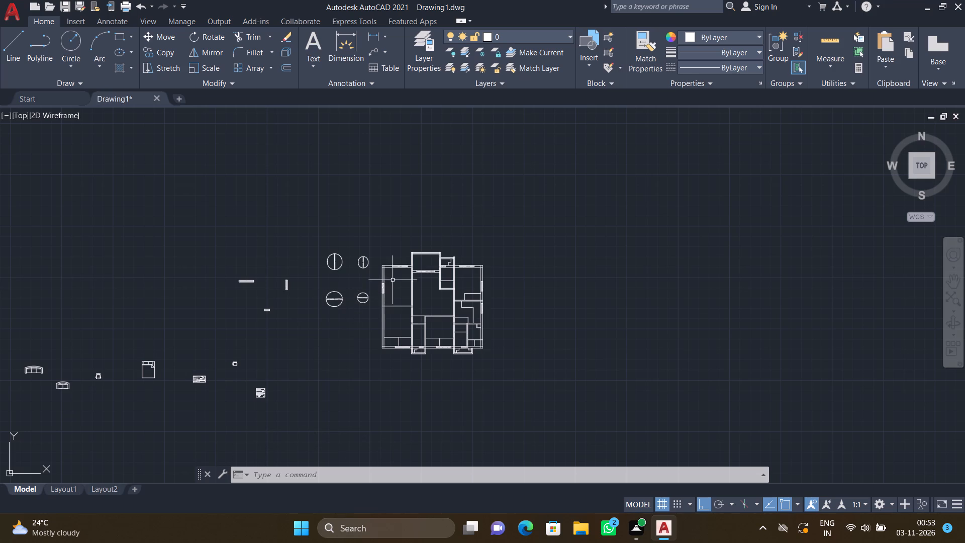
key("c")
key("o")
key("Return")
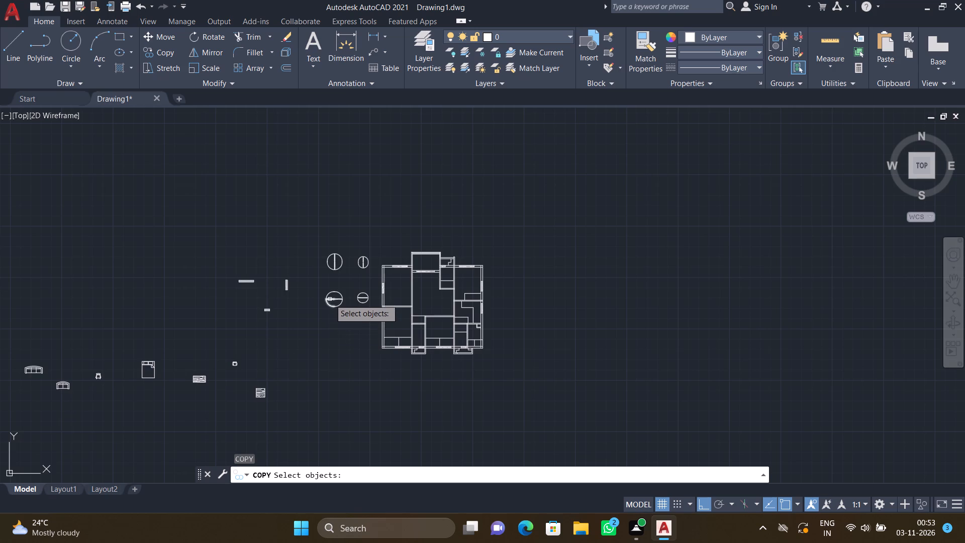
scroll(330, 299, "up", 4)
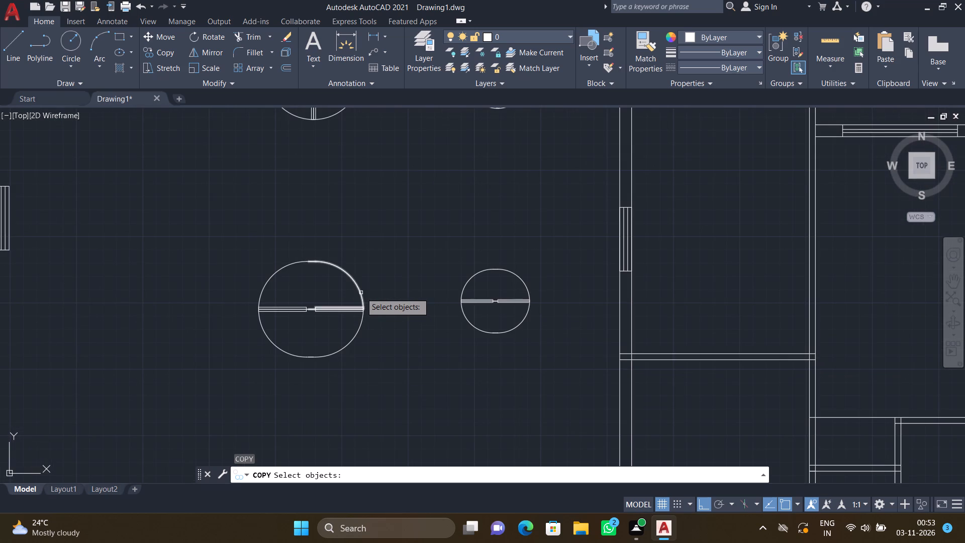
left_click(361, 292)
key("Return")
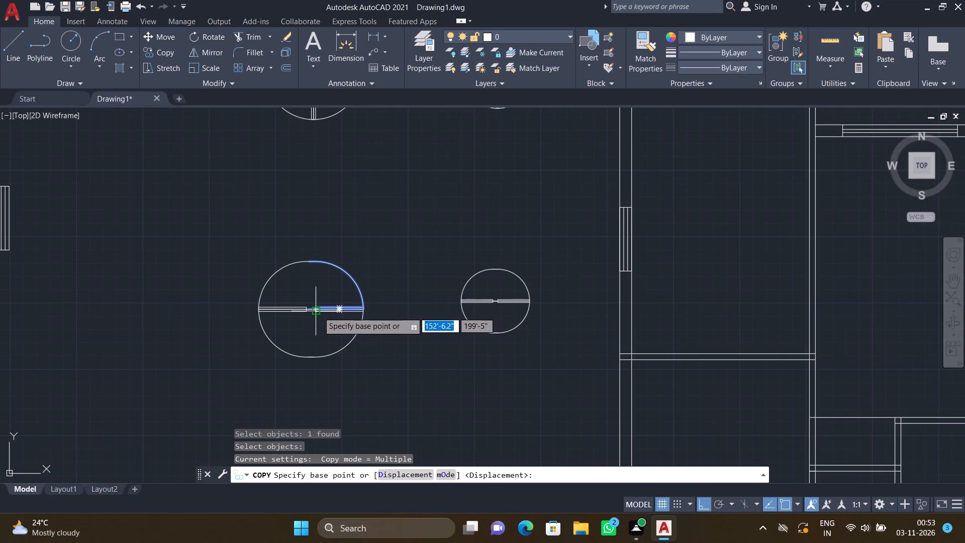
left_click_drag(314, 309, 320, 309)
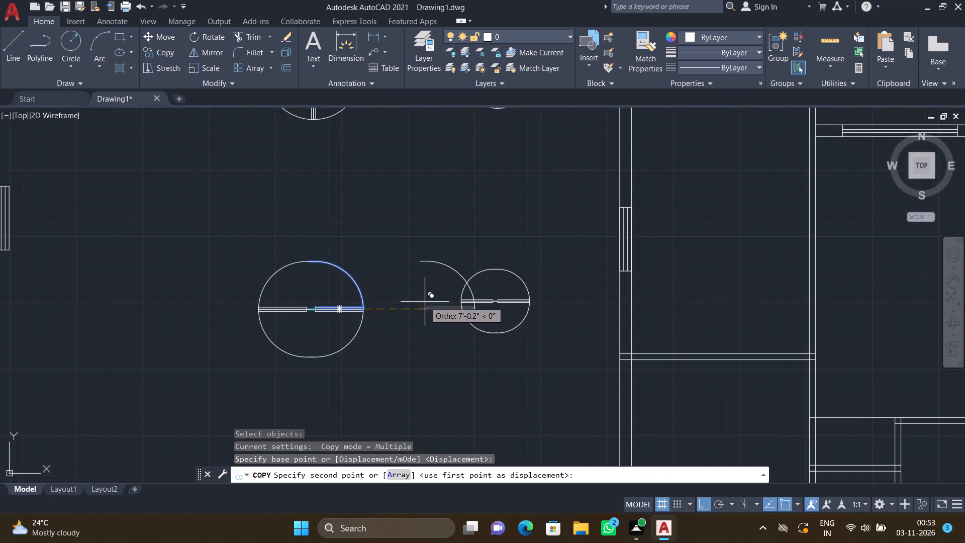
key("F8")
scroll(449, 312, "down", 3)
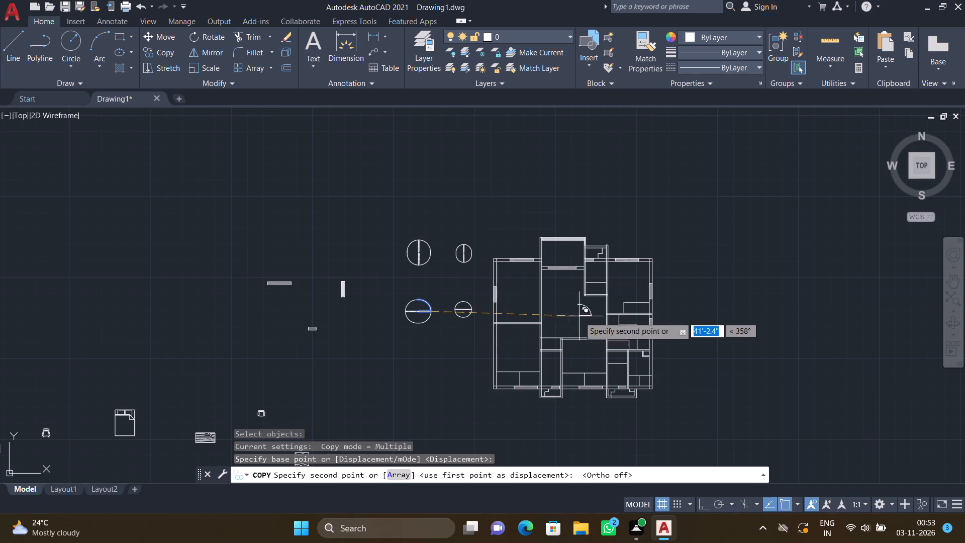
scroll(506, 324, "up", 4)
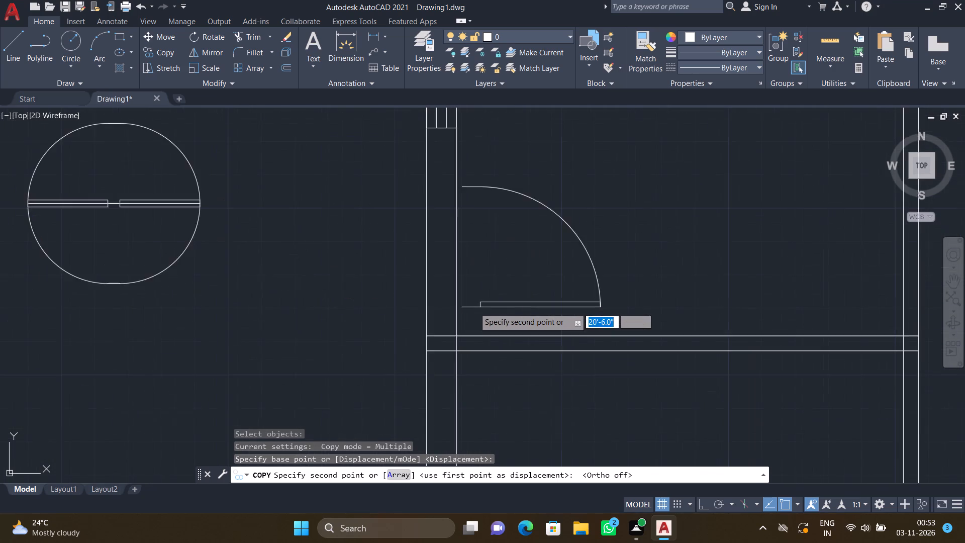
scroll(474, 308, "up", 2)
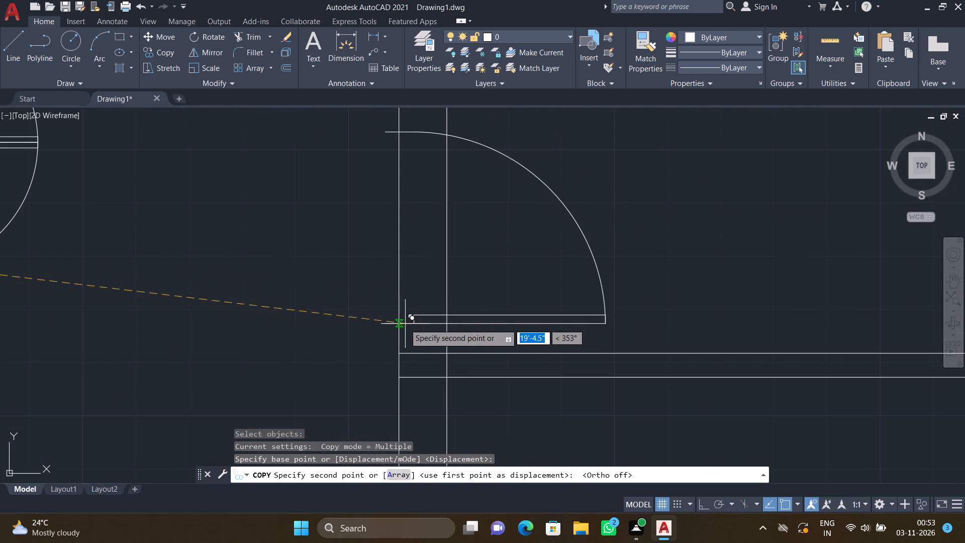
scroll(396, 324, "up", 1)
left_click(398, 322)
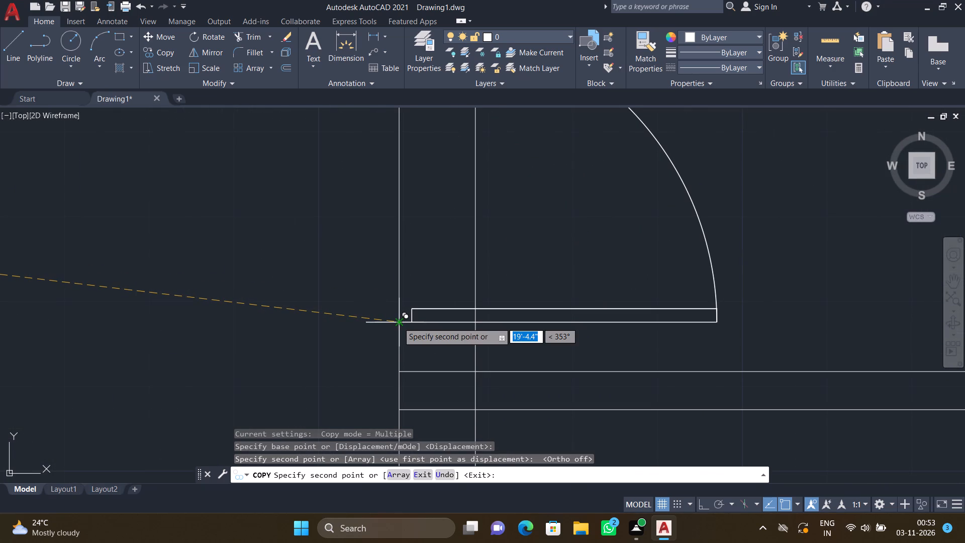
key("Return")
With Ortho on, move this door about 3.9" east so its outer end meets the outer face of the west wall.
scroll(368, 346, "down", 3)
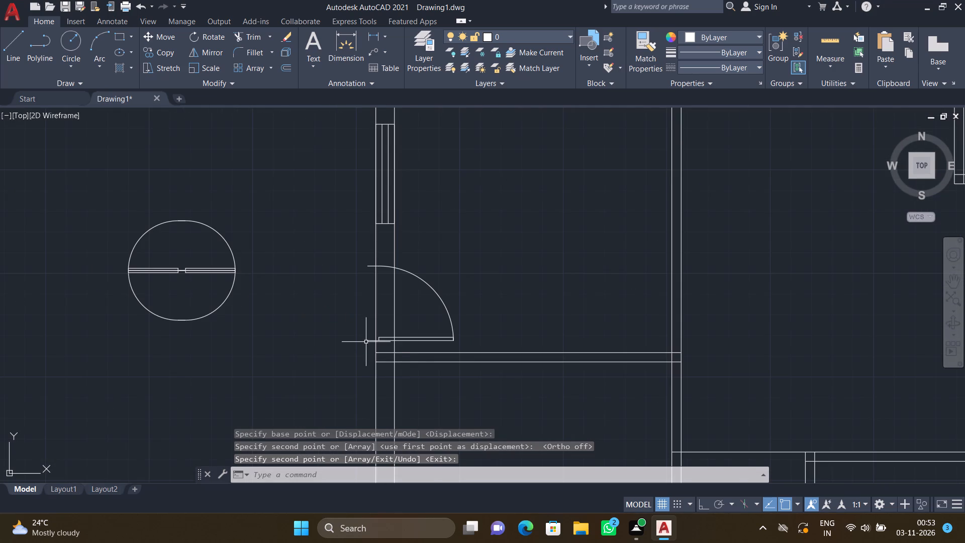
key("m")
key("Return")
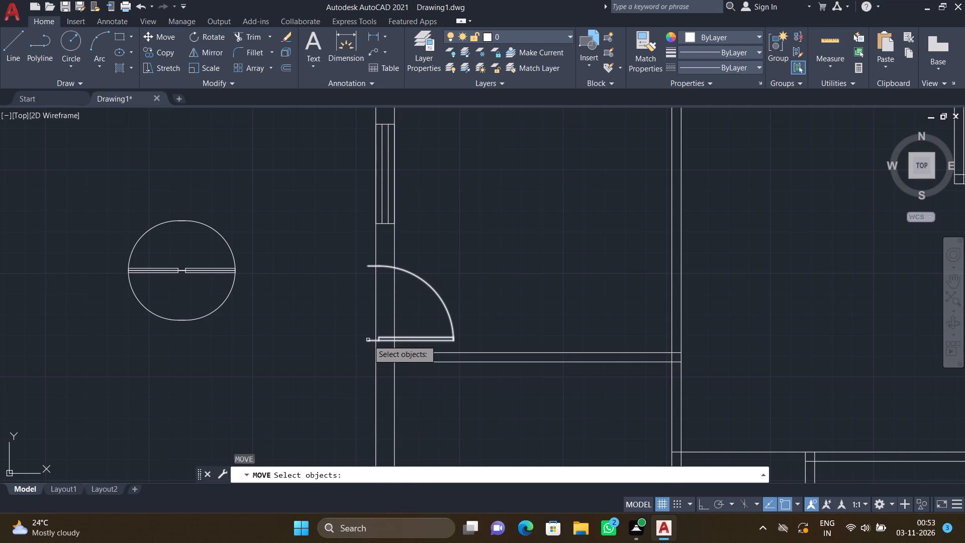
left_click(368, 340)
key("F8")
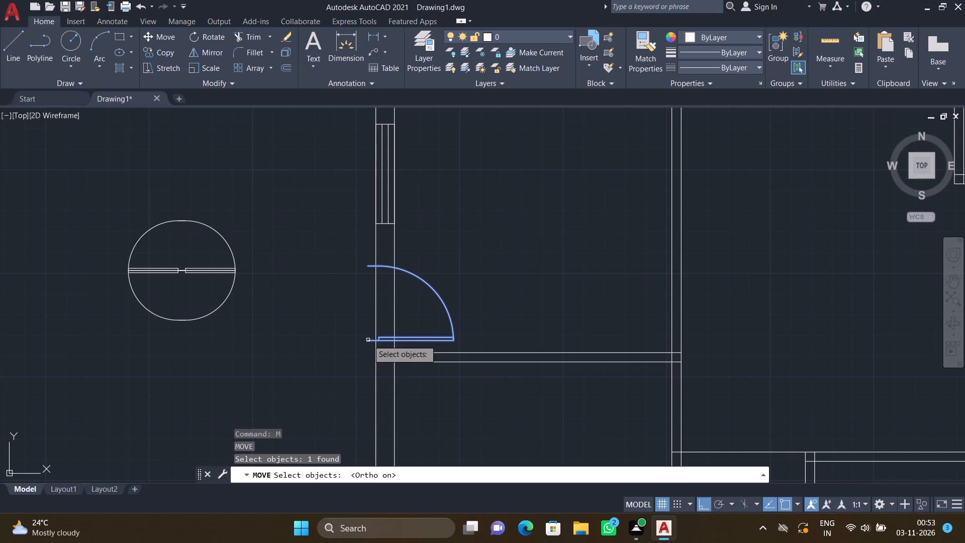
key("Return")
scroll(361, 364, "up", 2)
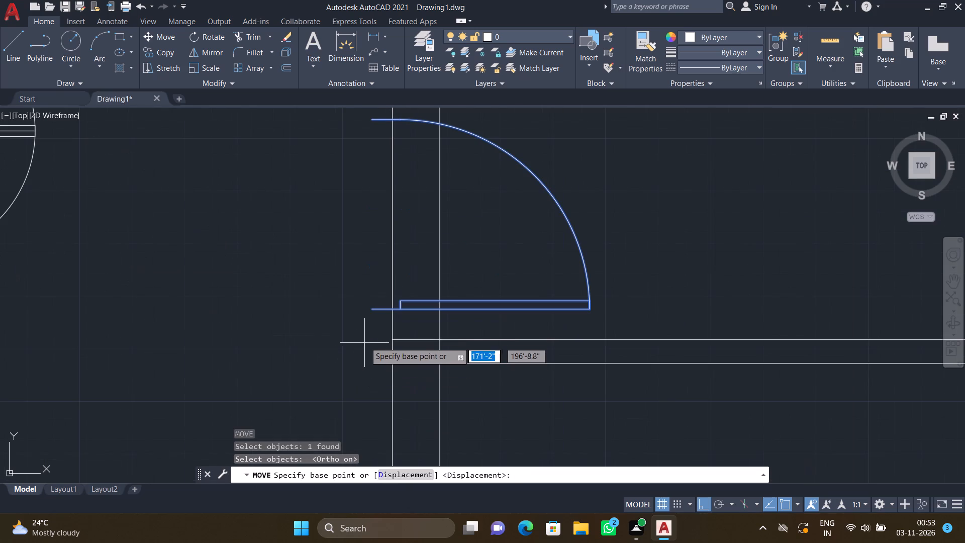
left_click(369, 310)
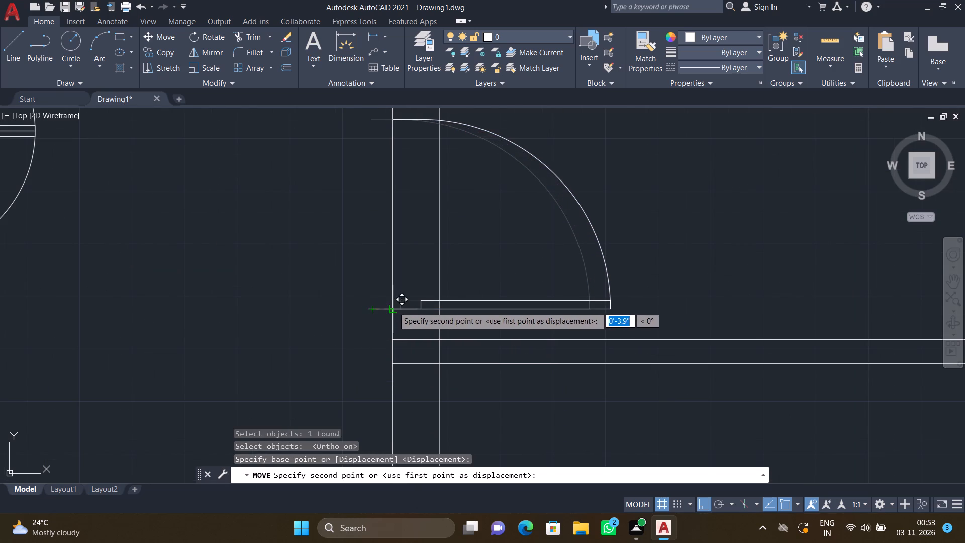
left_click(394, 307)
With Ortho off, copy the same large door quarter by its hinge end into the northeast room's west wall, just above its south wall.
scroll(355, 317, "down", 3)
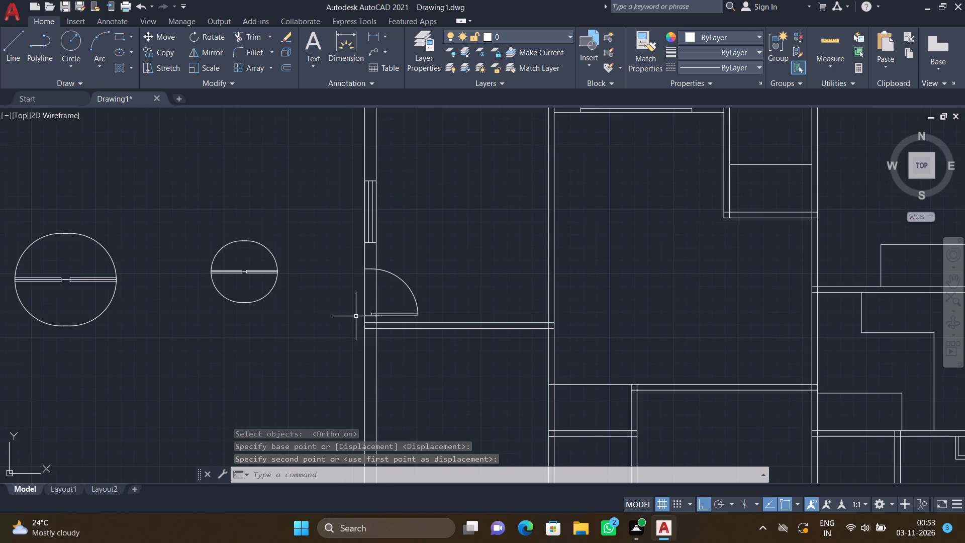
scroll(352, 319, "down", 4)
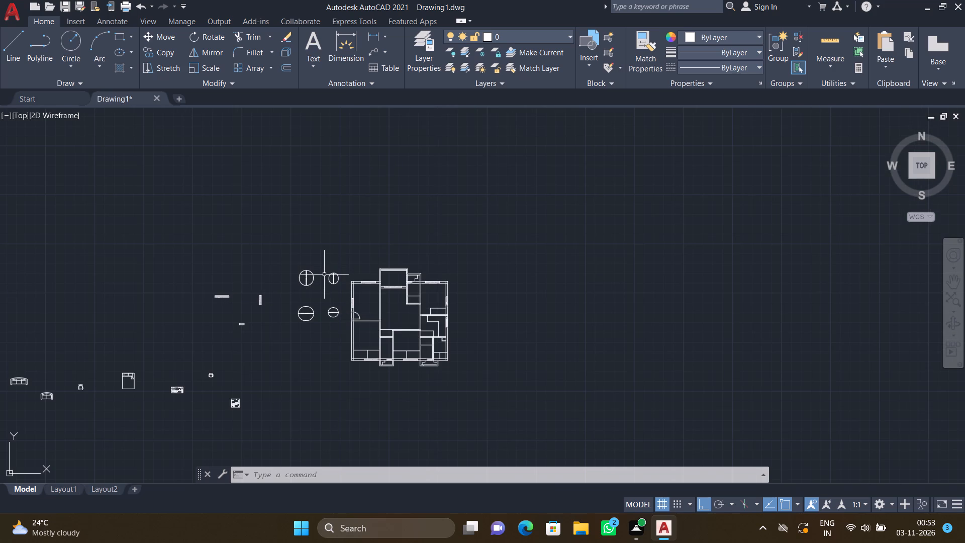
scroll(297, 282, "up", 2)
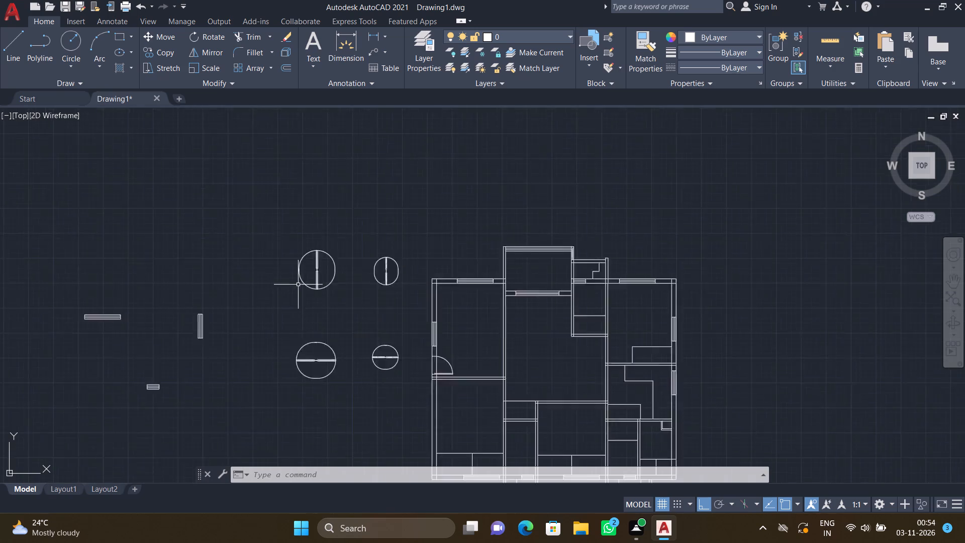
scroll(301, 289, "up", 1)
key("c")
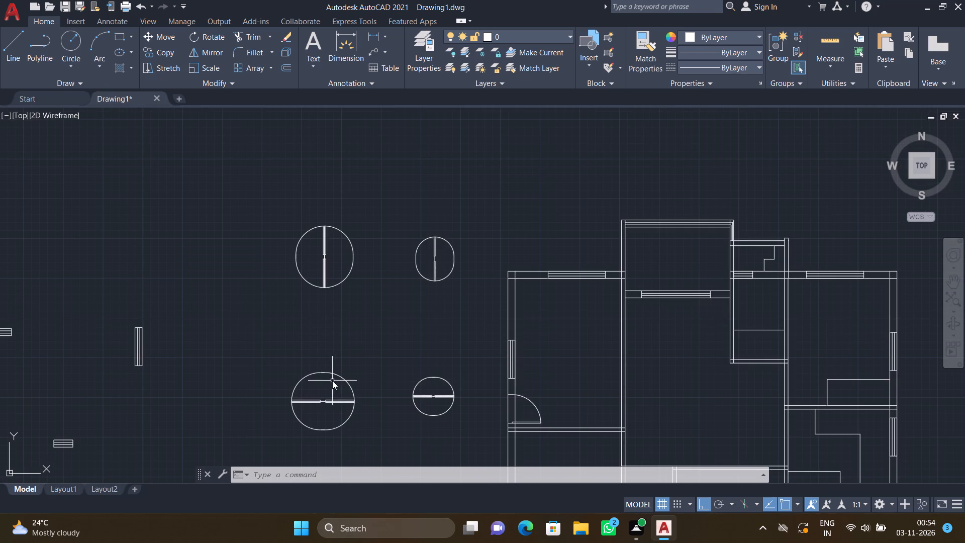
key("o")
key("Return")
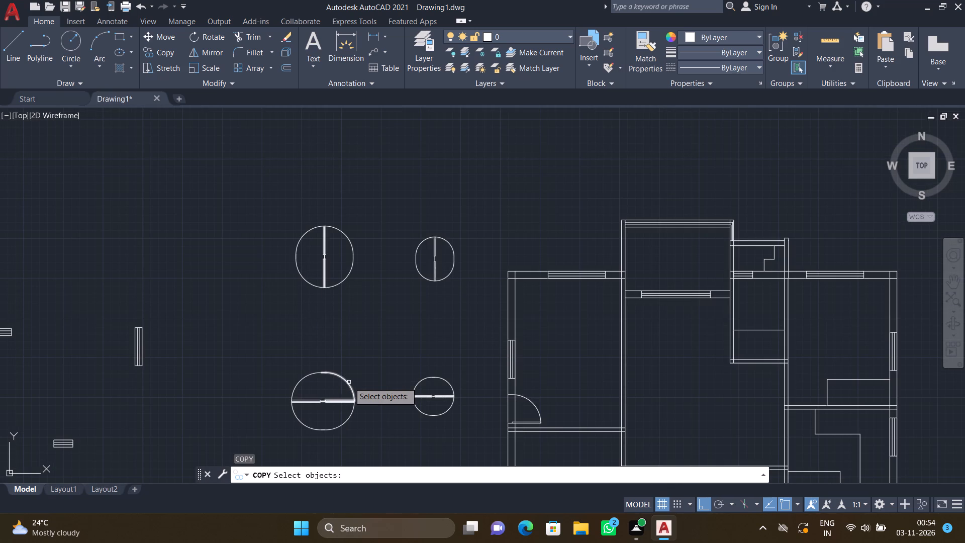
left_click(347, 382)
key("Return")
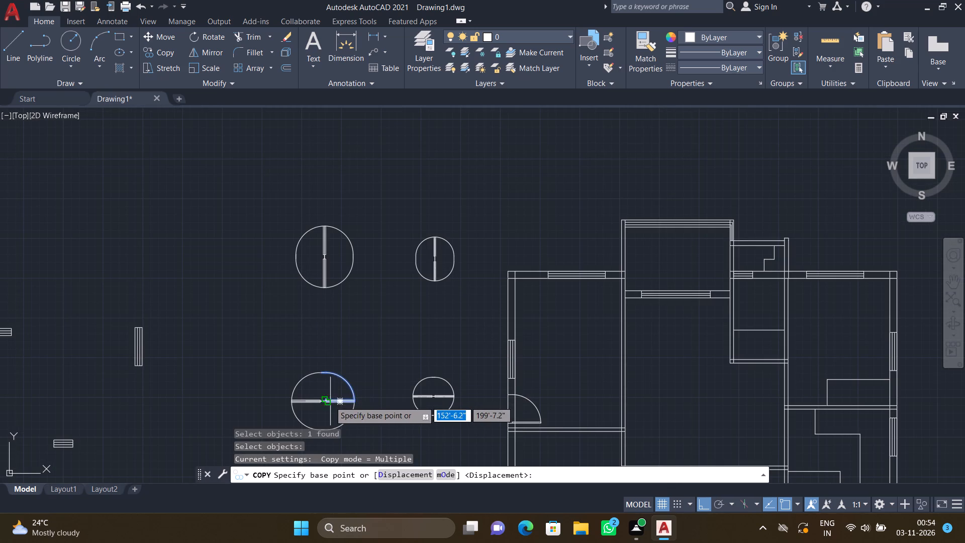
left_click(327, 400)
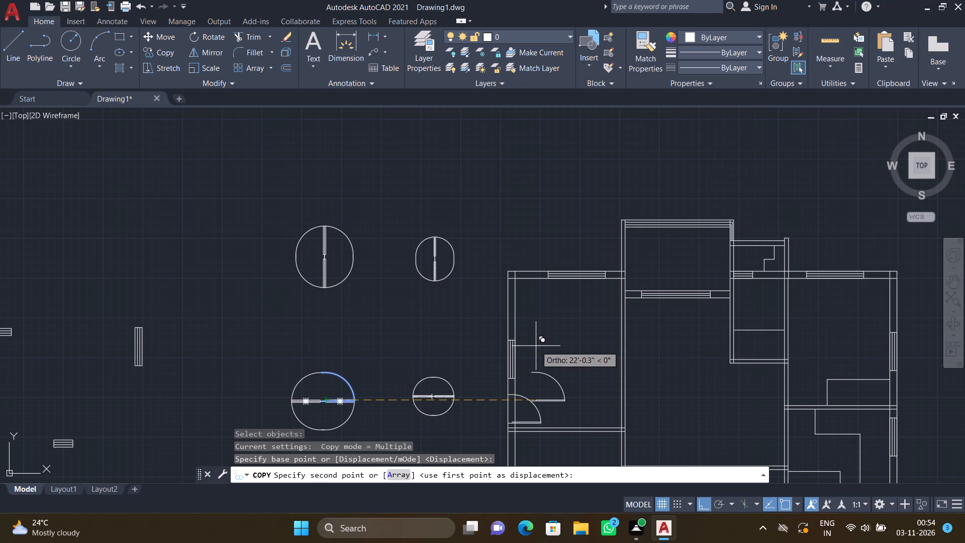
key("F8")
scroll(532, 361, "down", 4)
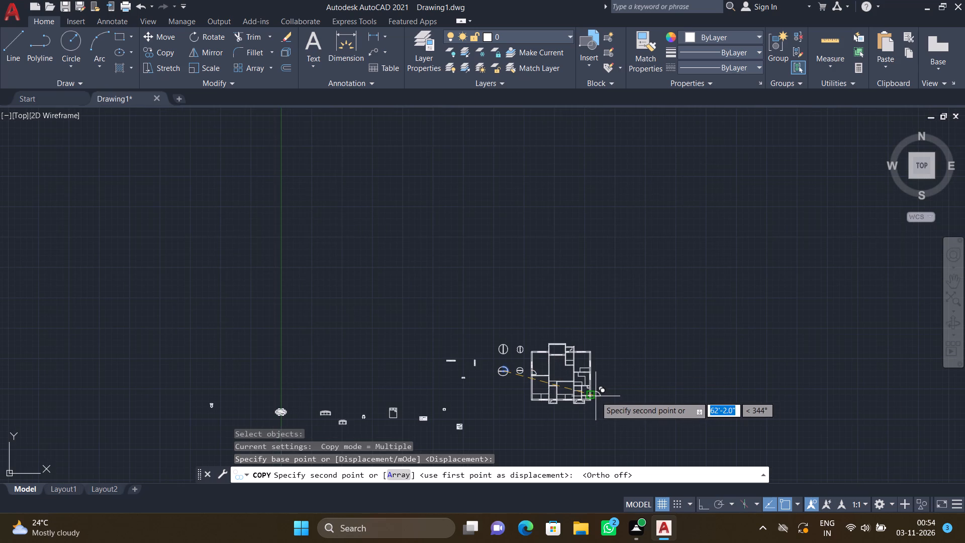
scroll(576, 393, "down", 1)
scroll(575, 393, "up", 4)
scroll(560, 303, "up", 1)
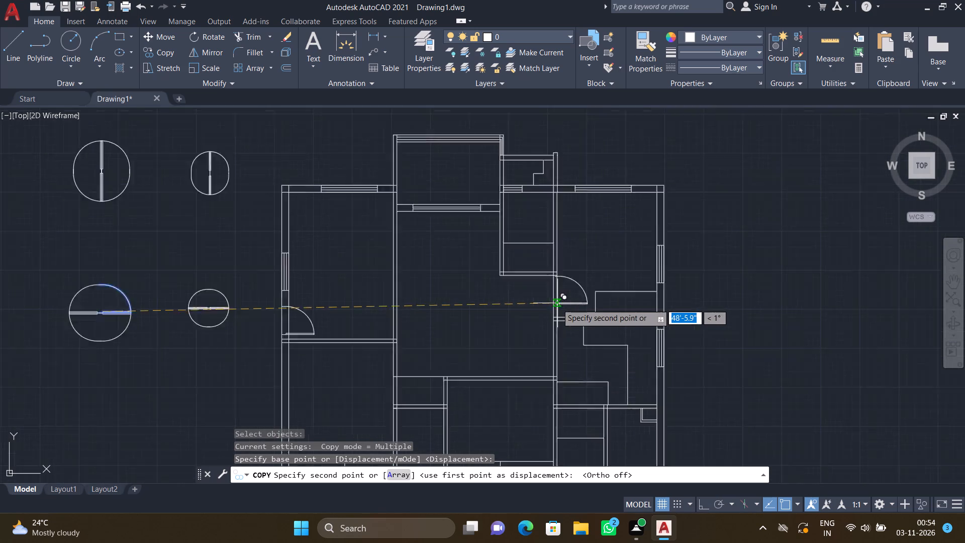
scroll(556, 304, "up", 4)
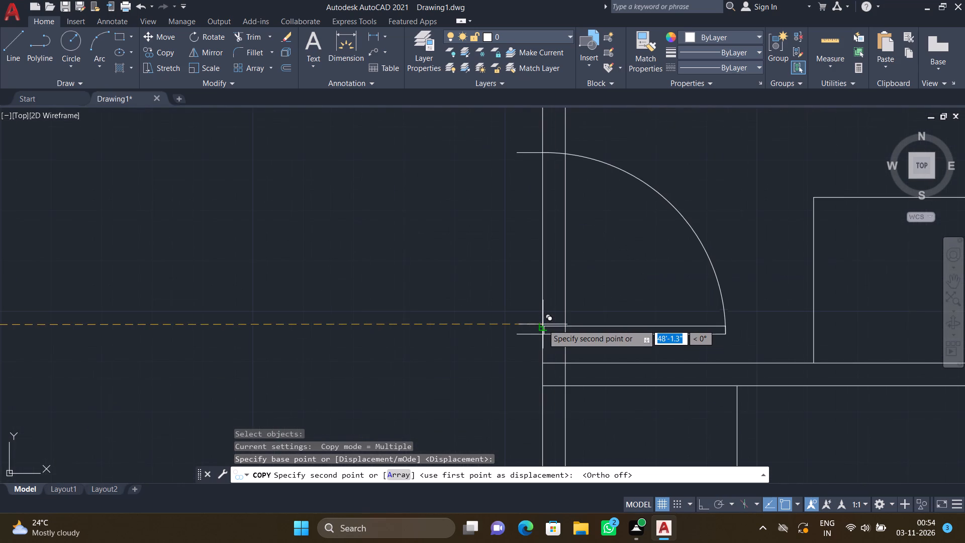
left_click(569, 341)
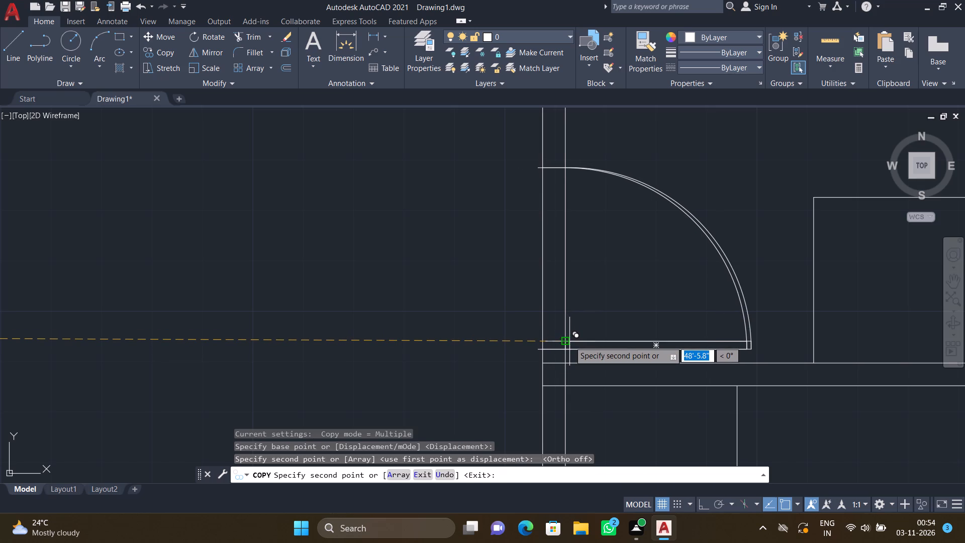
key("Return")
Move the northeast room's door by its outer jamb end onto the west face of the wall, with Ortho on.
key("m")
key("Return")
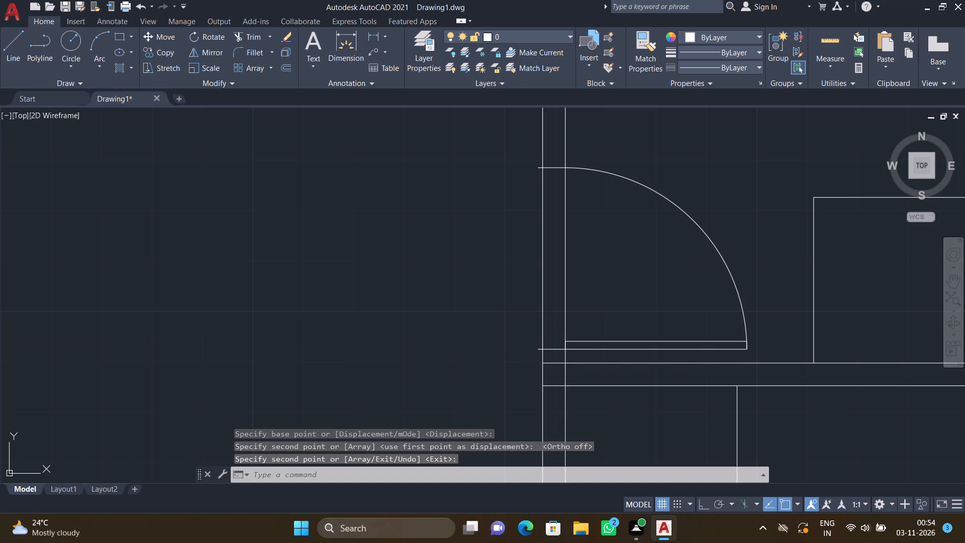
key("F8")
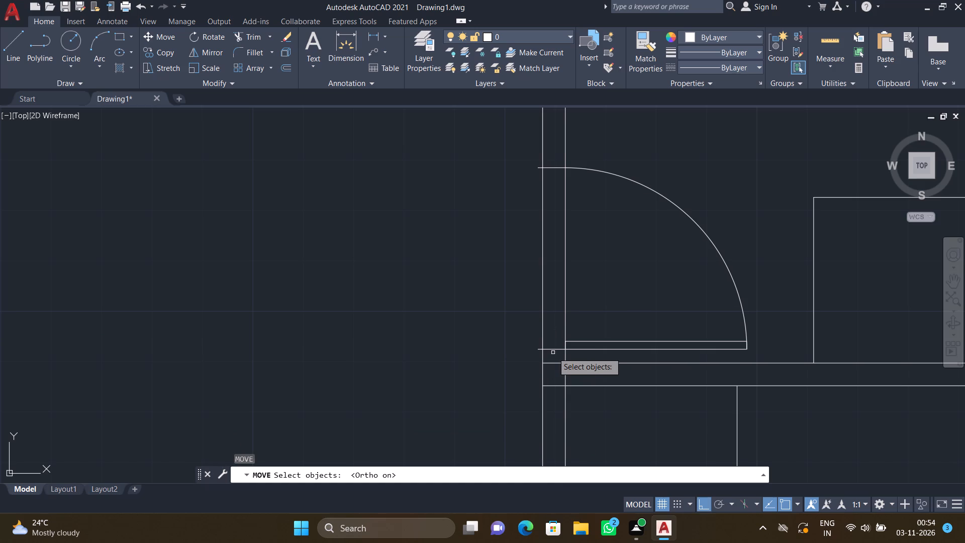
left_click(552, 351)
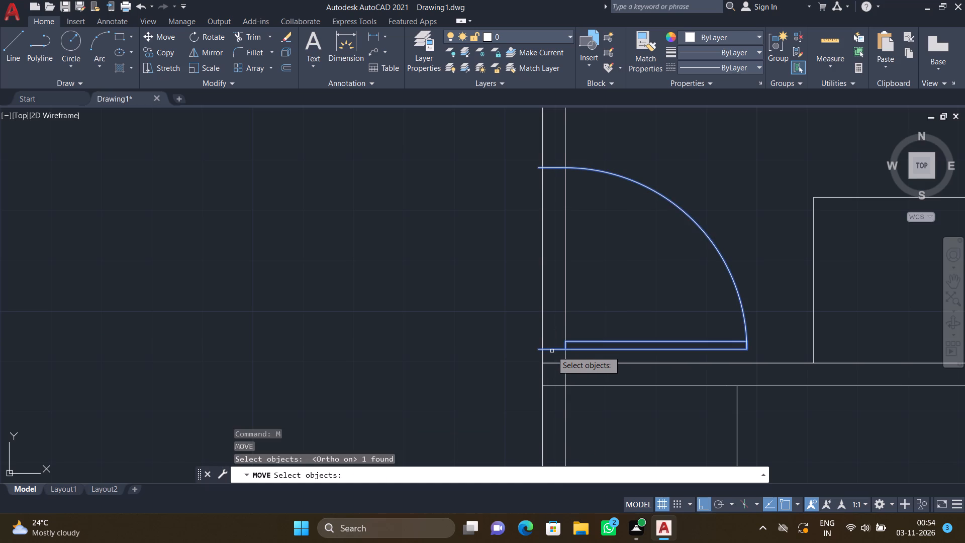
key("Return")
scroll(528, 363, "up", 3)
left_click(565, 311)
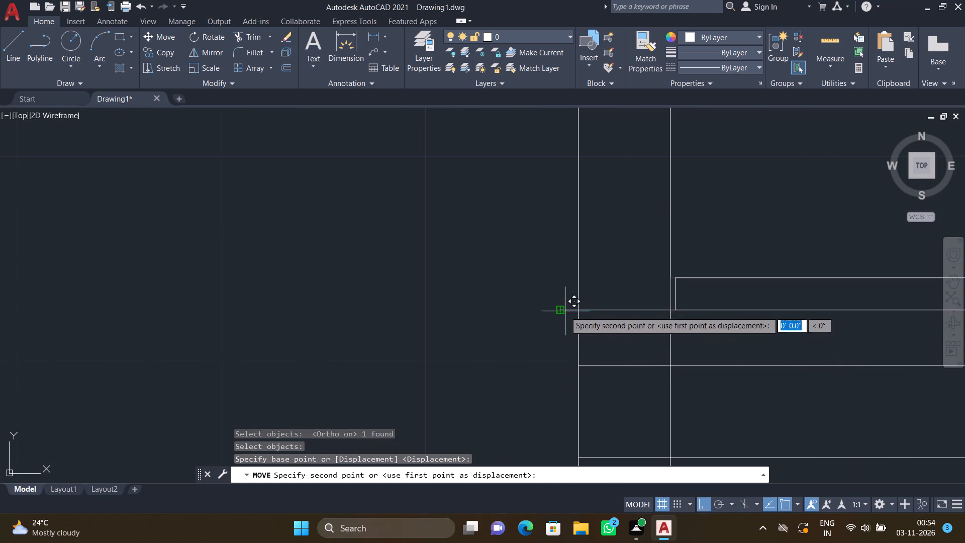
left_click(579, 330)
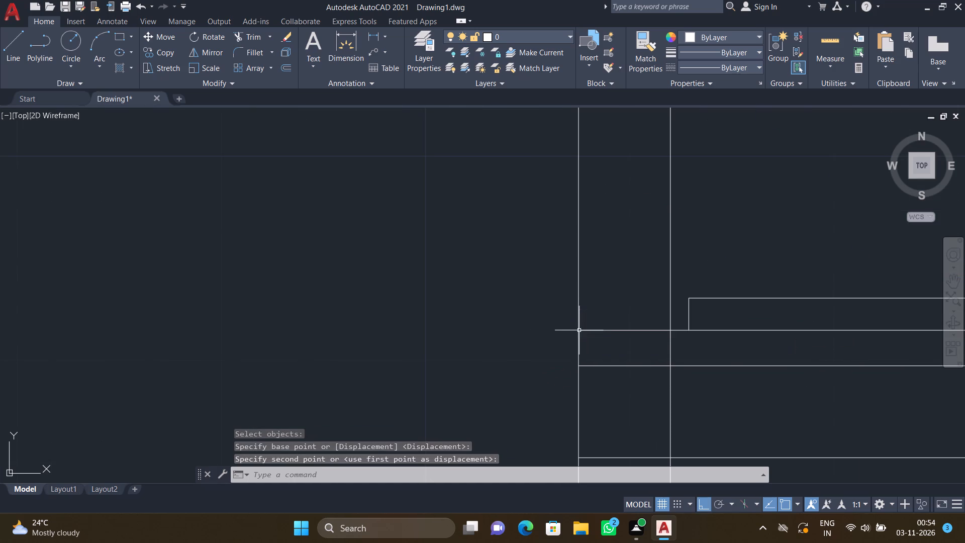
With Ortho off, copy the small horizontal door symbol's northwest quarter by its hinge end into the small north room's east wall, just above the interior line.
scroll(512, 343, "down", 5)
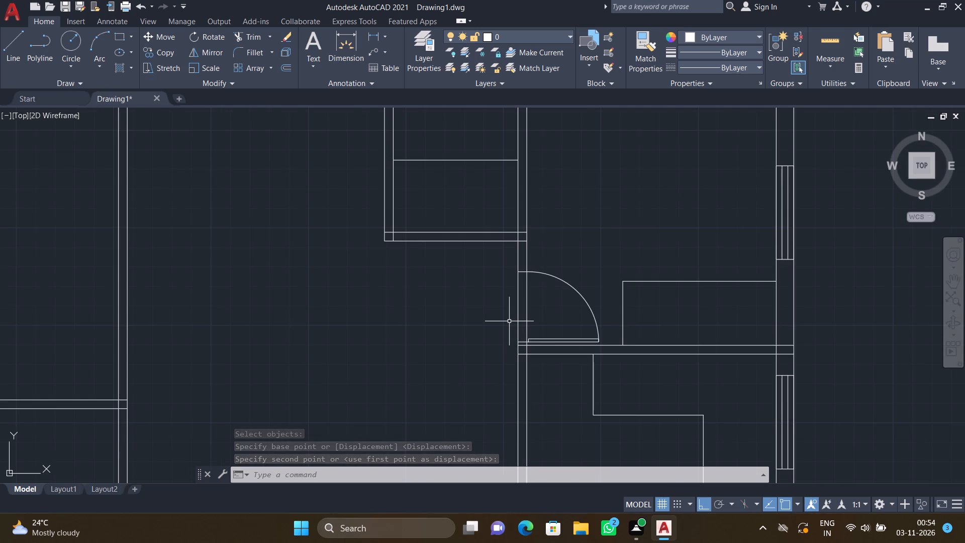
type("CO")
key("Return")
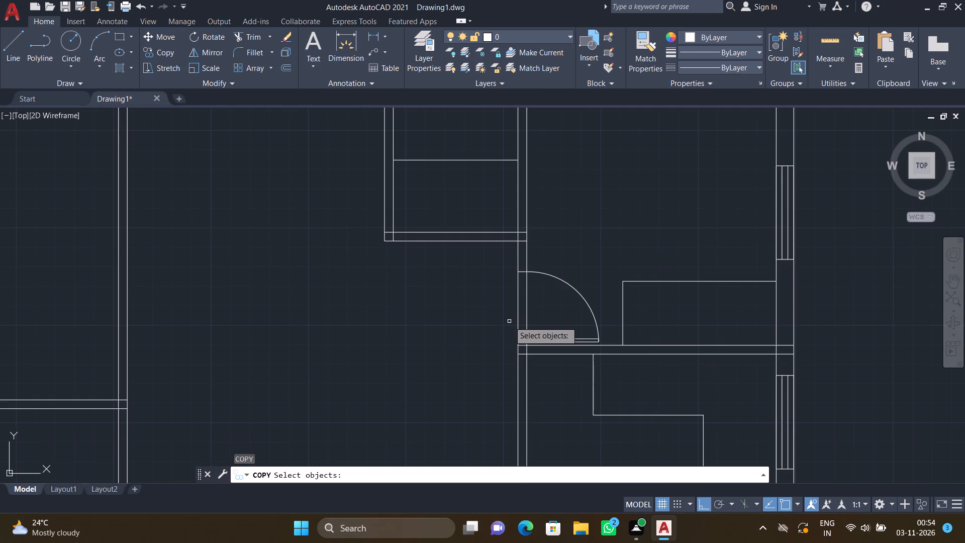
scroll(500, 321, "down", 3)
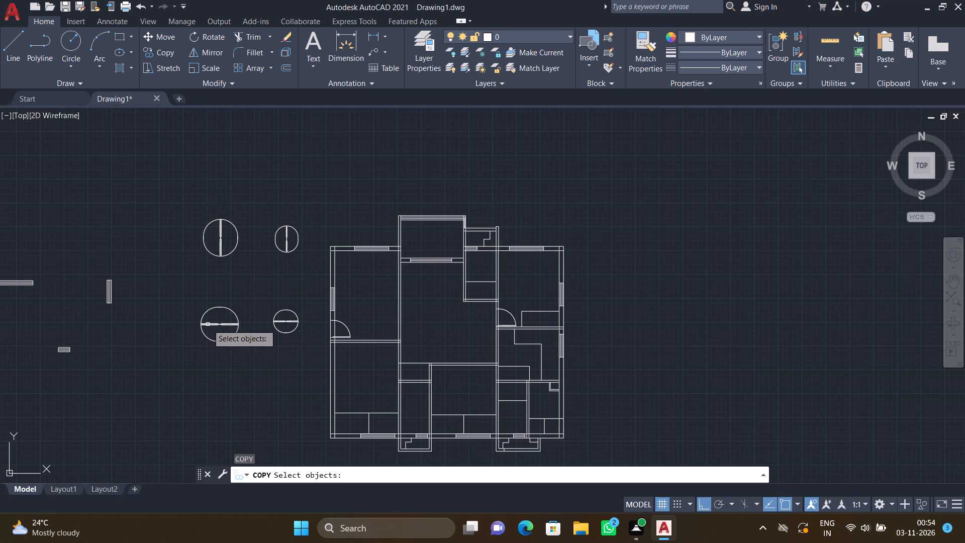
scroll(288, 314, "up", 2)
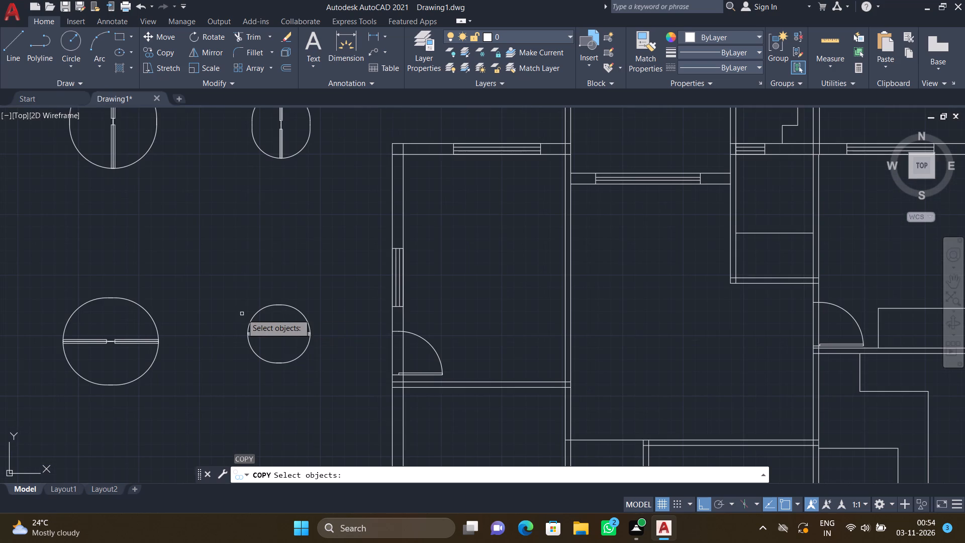
left_click(256, 314)
key("Return")
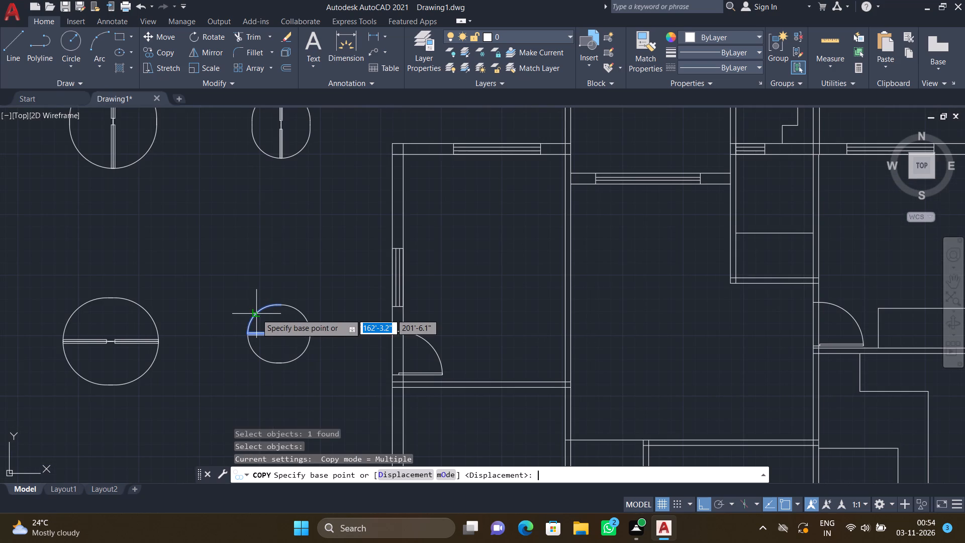
key("F8")
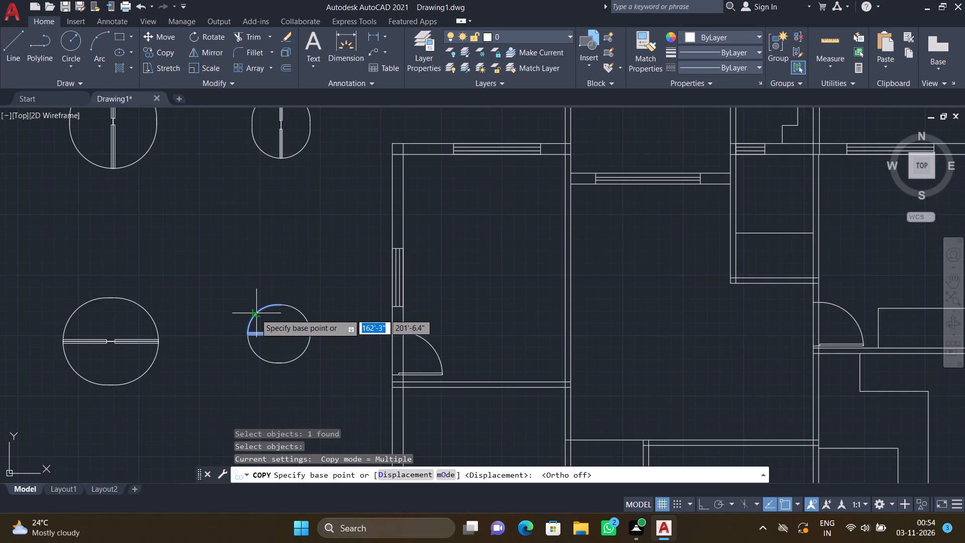
left_click(275, 332)
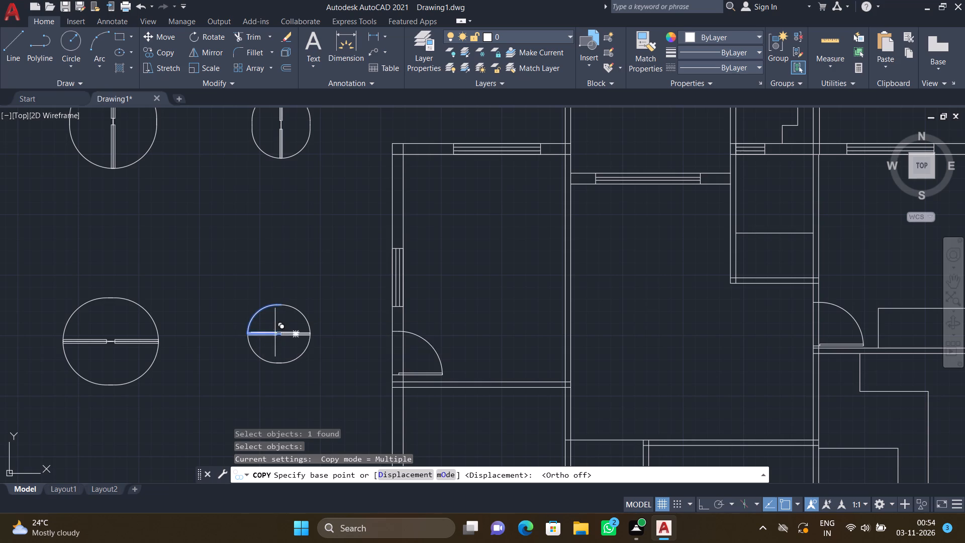
scroll(555, 385, "down", 4)
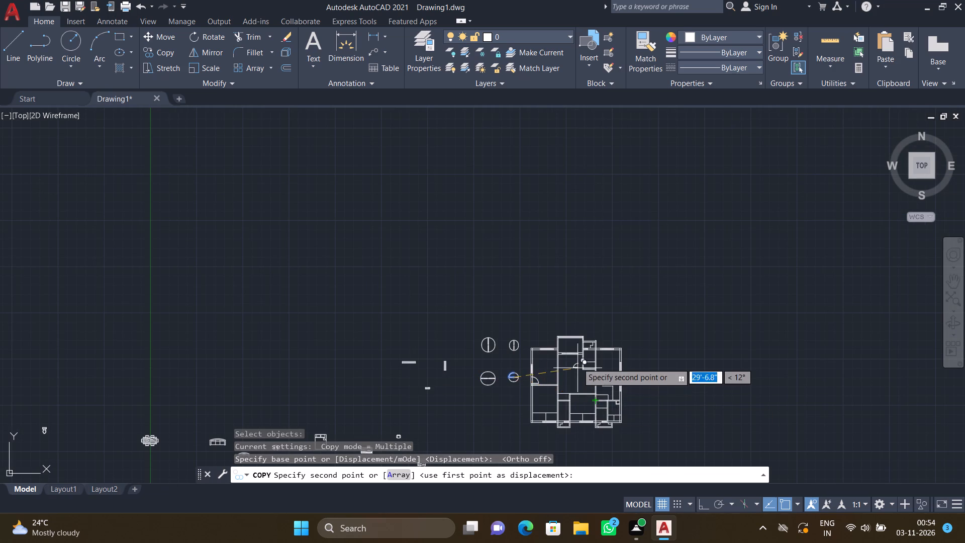
scroll(582, 360, "up", 3)
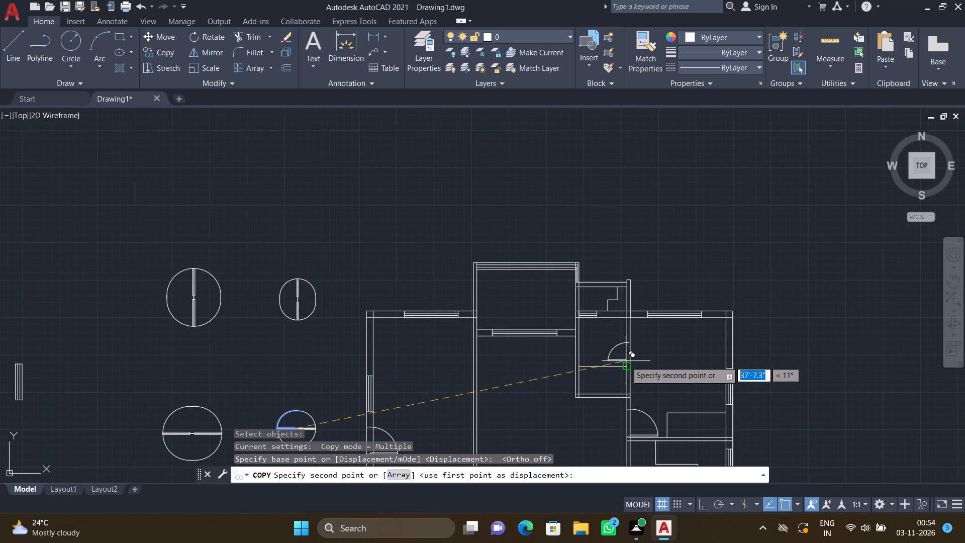
scroll(626, 361, "up", 5)
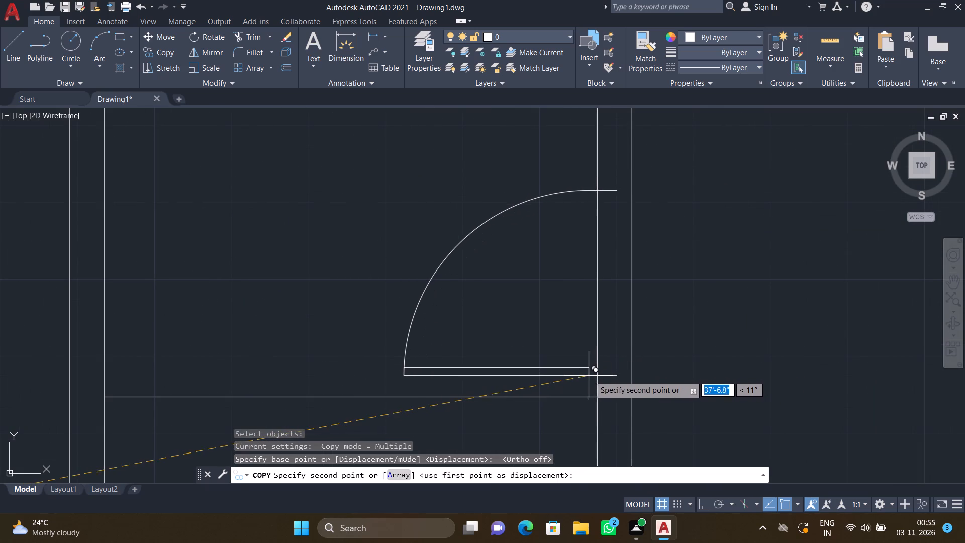
left_click(604, 374)
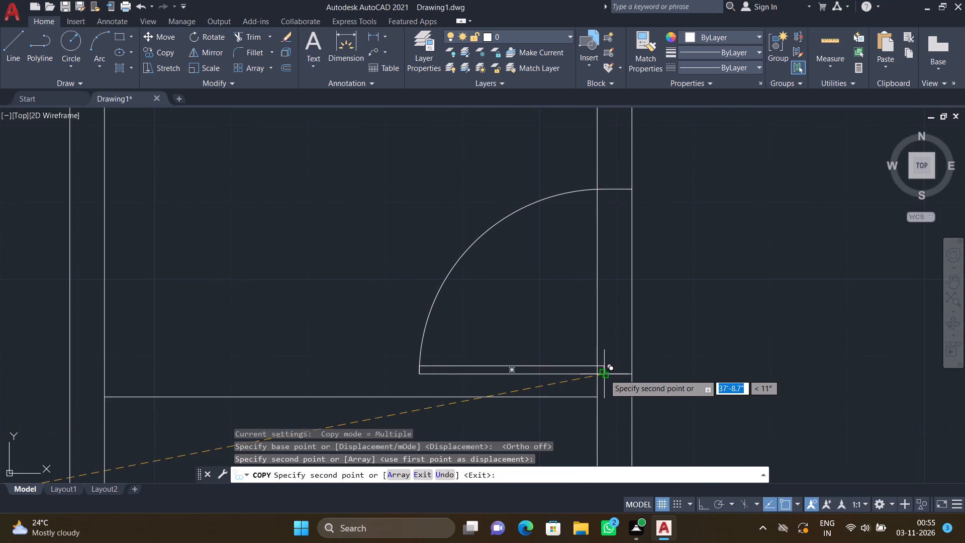
key("Return")
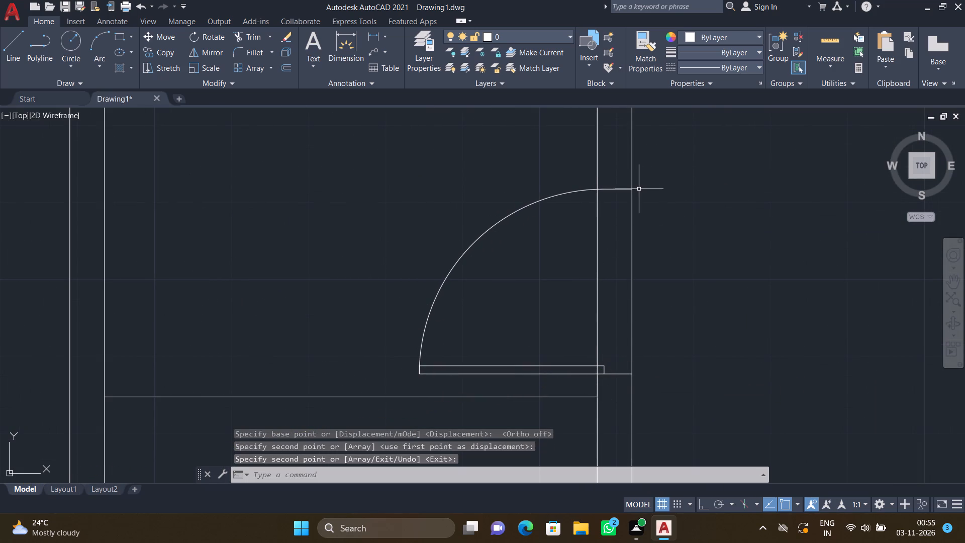
With Ortho on, move this small door east by its outer jamb end onto the east face of the wall.
scroll(639, 176, "up", 4)
scroll(563, 255, "up", 2)
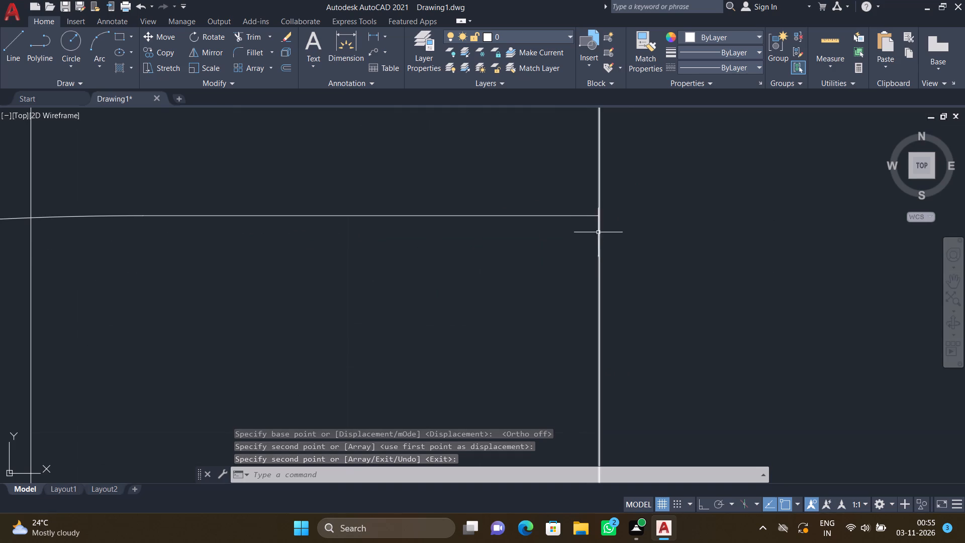
scroll(594, 226, "up", 3)
key("m")
key("Return")
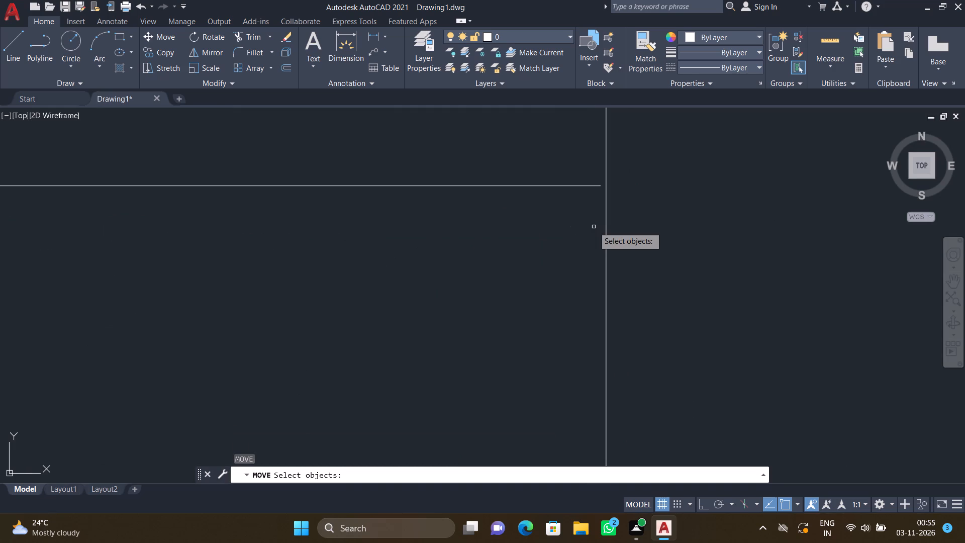
key("F8")
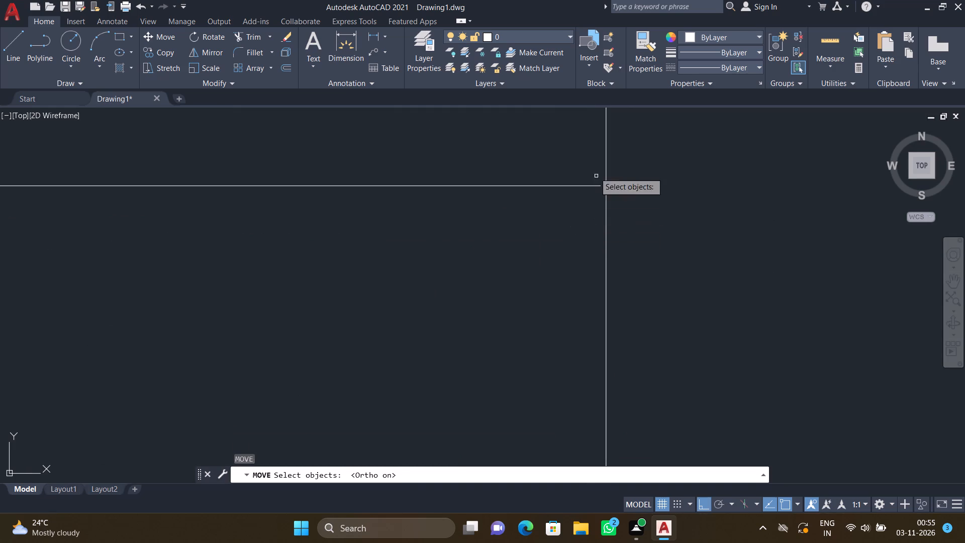
left_click(574, 186)
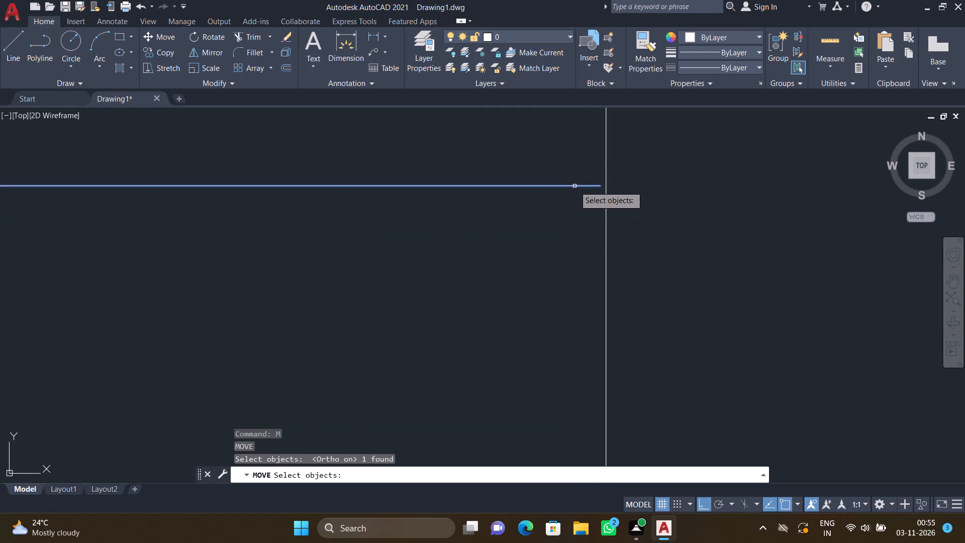
key("Return")
scroll(615, 180, "up", 4)
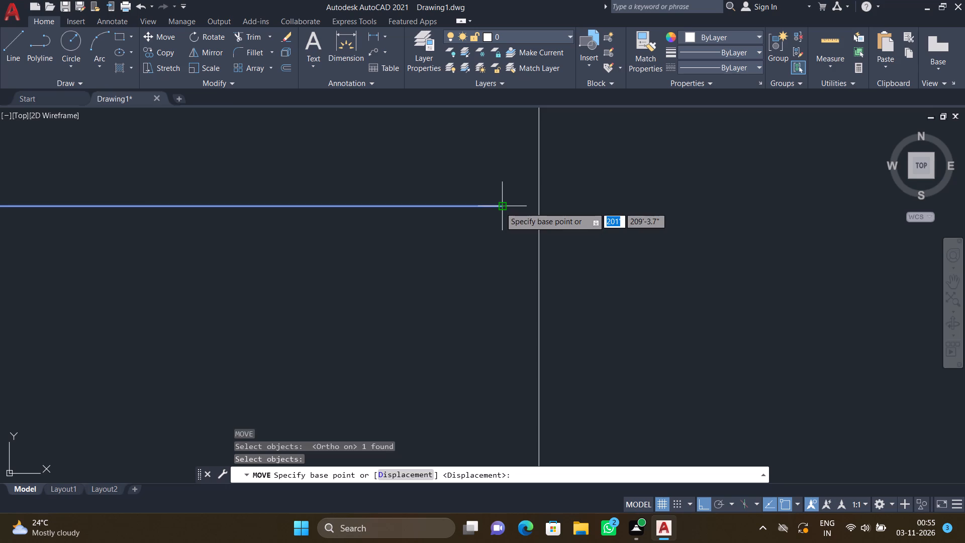
left_click(500, 207)
left_click(540, 205)
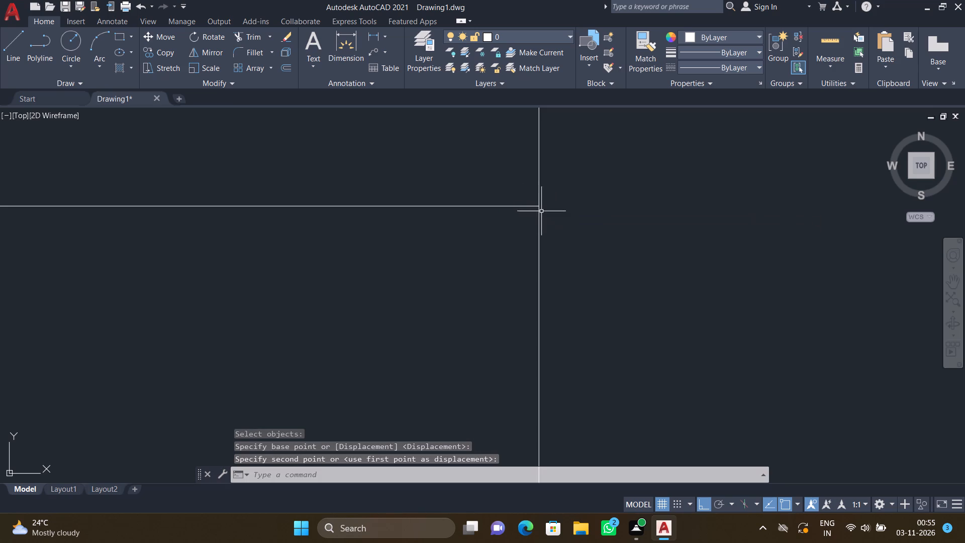
With Ortho off, copy the large horizontal door symbol's southwest quarter by its outer jamb end onto the southwest room's east wall outer face, against the north wall.
scroll(543, 272, "down", 5)
scroll(503, 297, "down", 3)
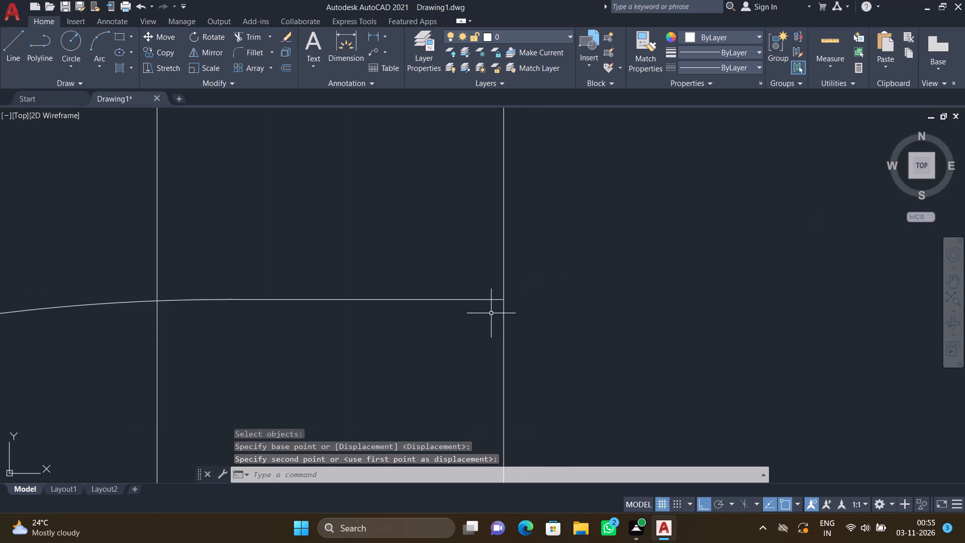
scroll(477, 345, "down", 4)
scroll(464, 387, "down", 4)
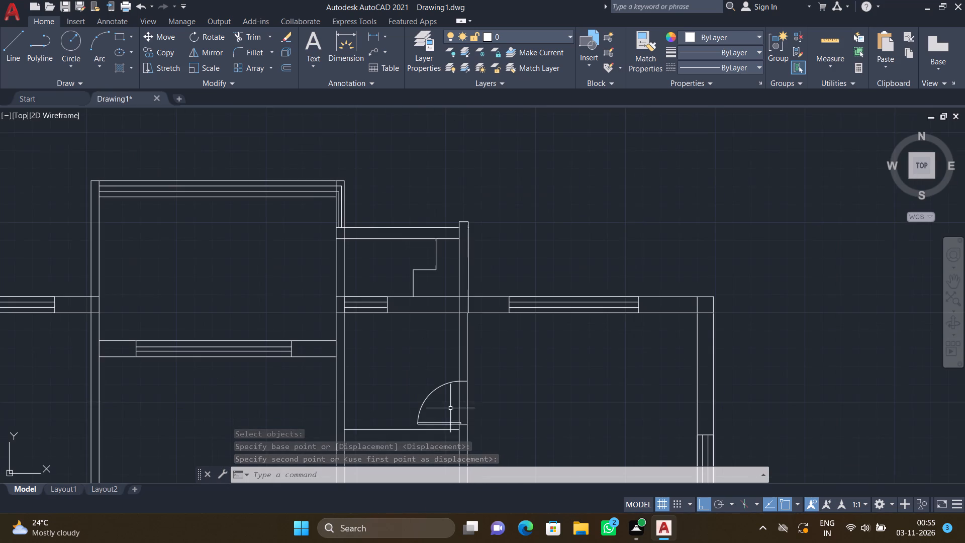
scroll(441, 359, "down", 6)
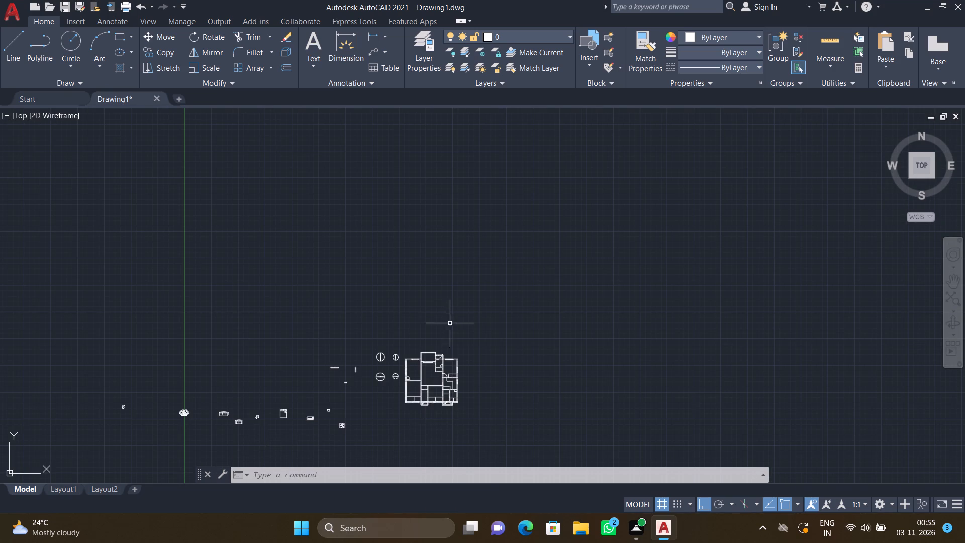
scroll(419, 449, "up", 4)
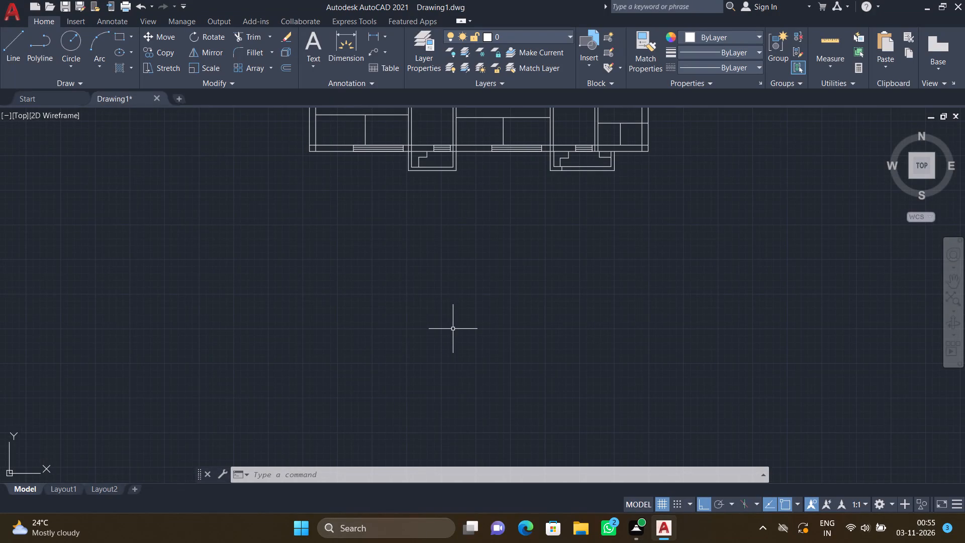
type("CO")
key("Return")
scroll(415, 349, "down", 5)
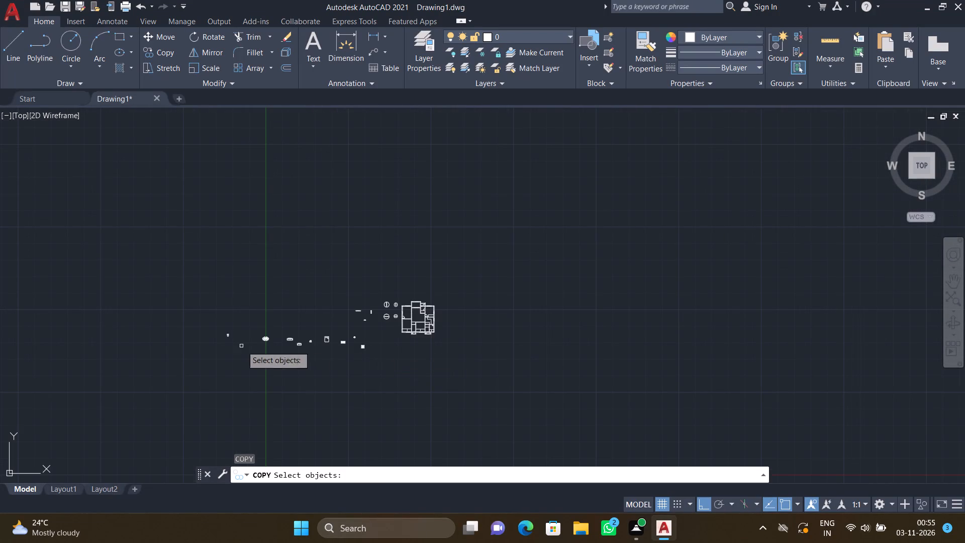
scroll(395, 327, "up", 4)
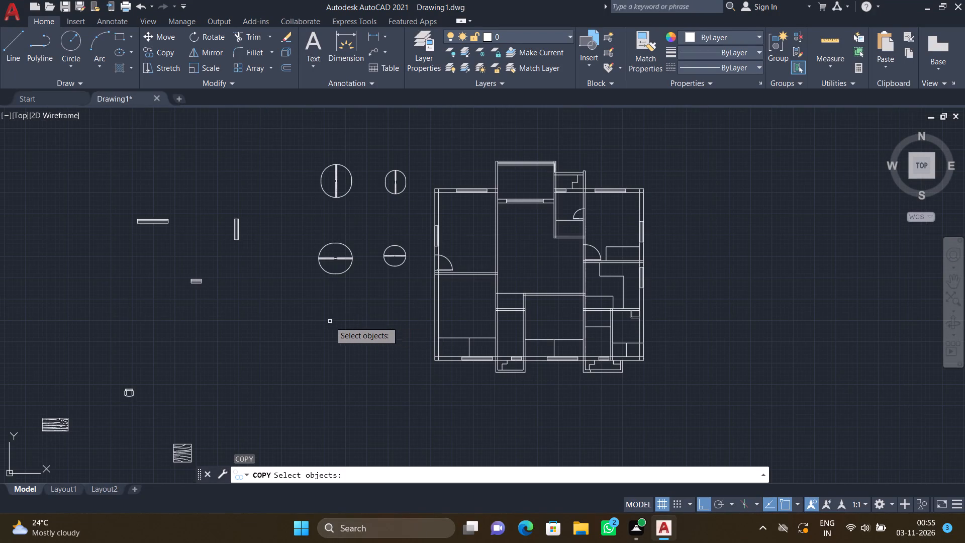
scroll(329, 277, "up", 2)
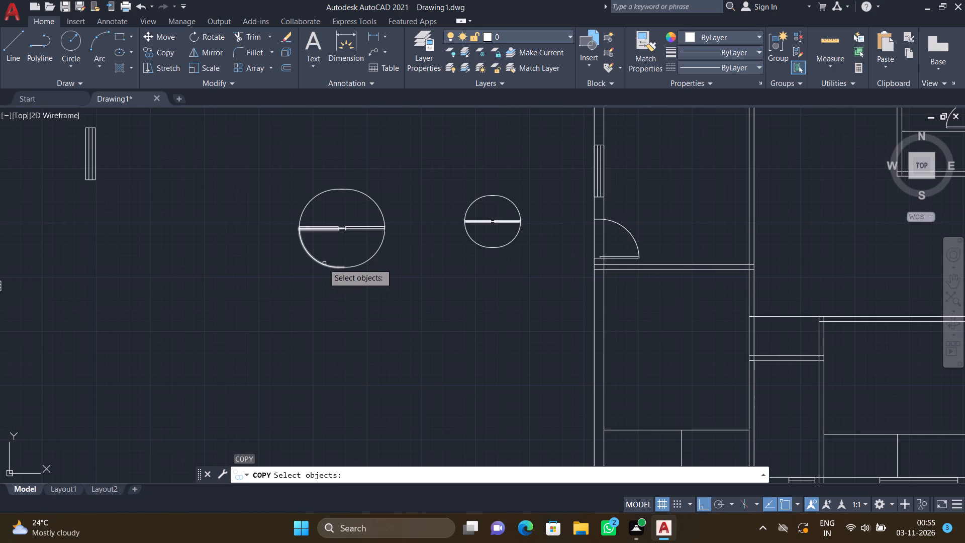
left_click(323, 263)
key("Return")
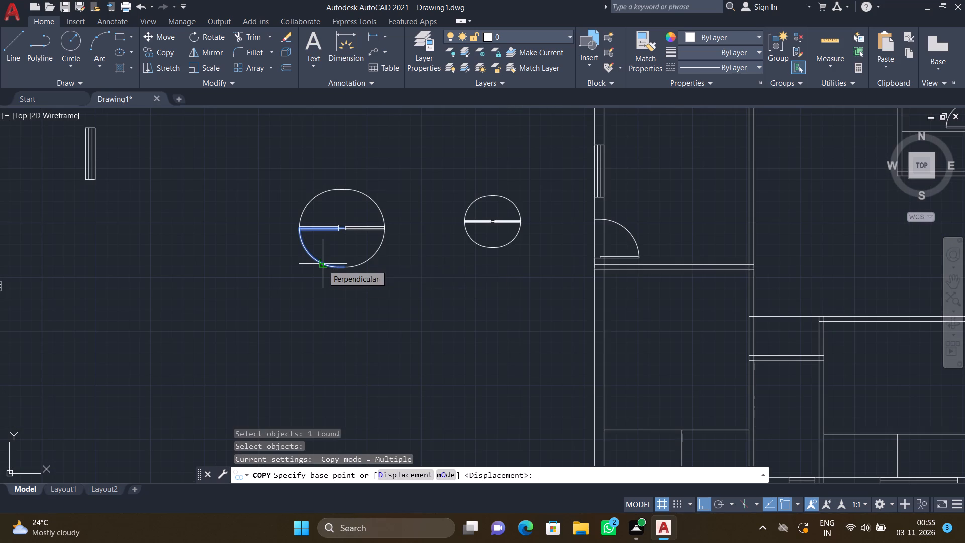
scroll(332, 227, "up", 3)
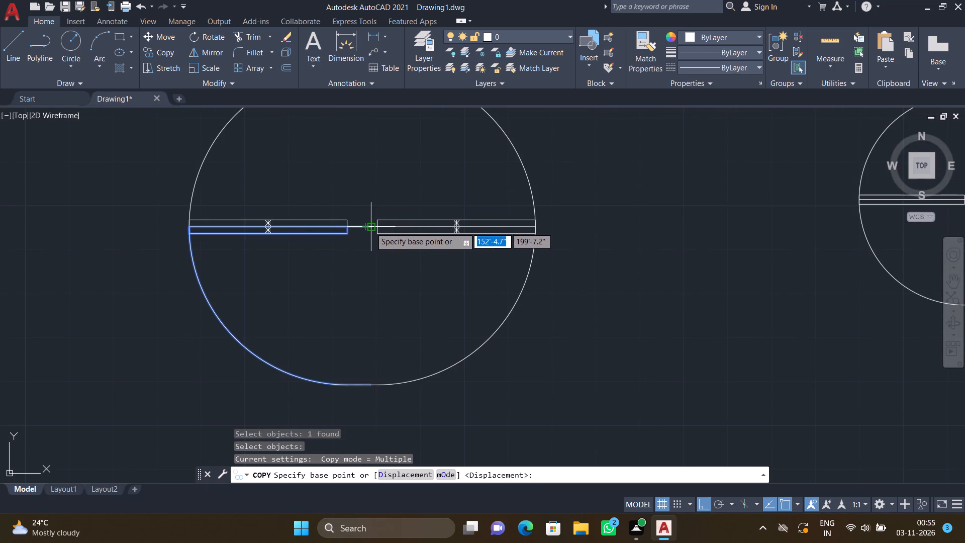
left_click(370, 227)
scroll(534, 285, "down", 4)
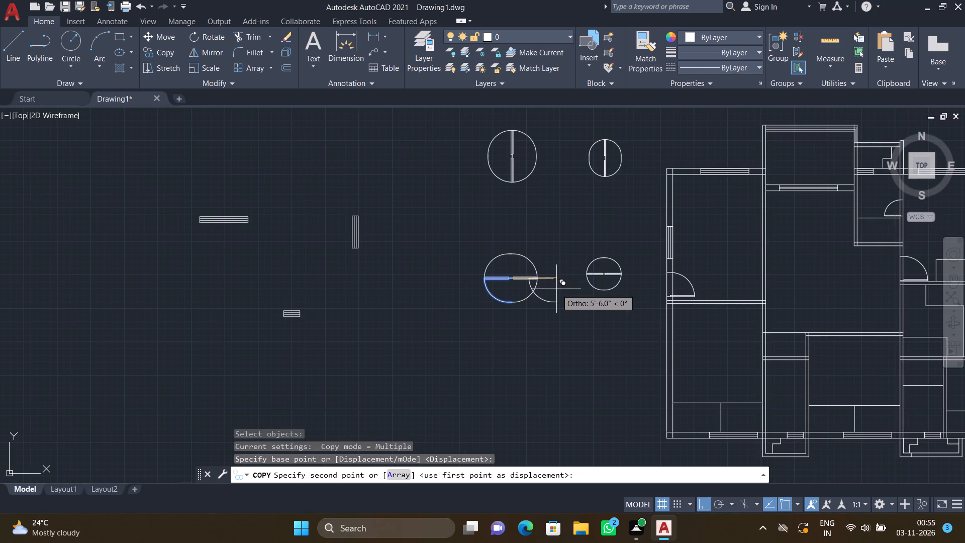
key("F8")
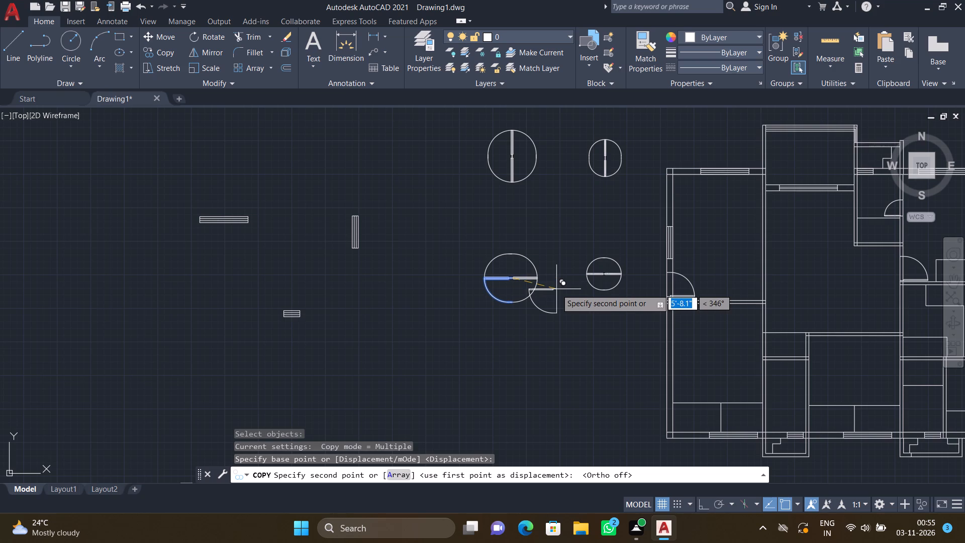
scroll(559, 301, "down", 4)
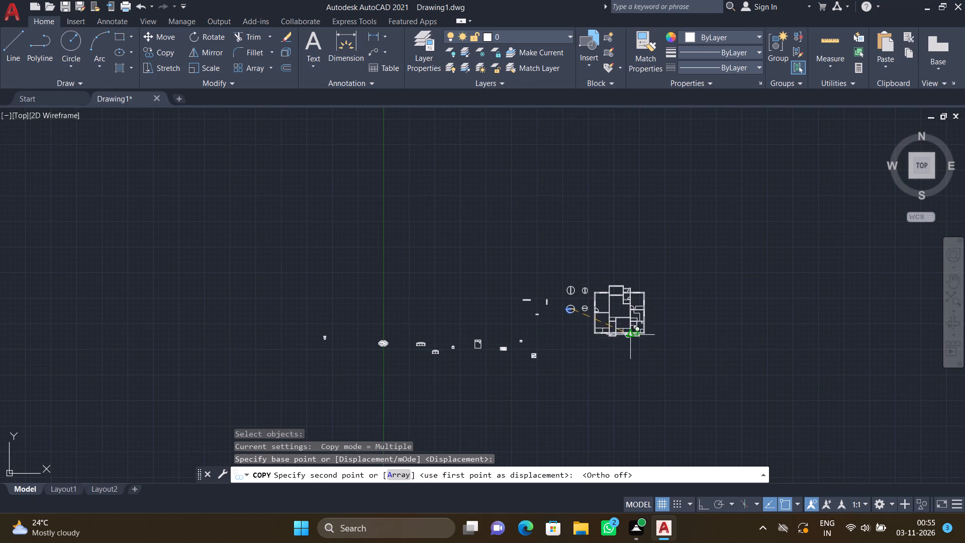
scroll(630, 335, "up", 4)
scroll(469, 197, "up", 3)
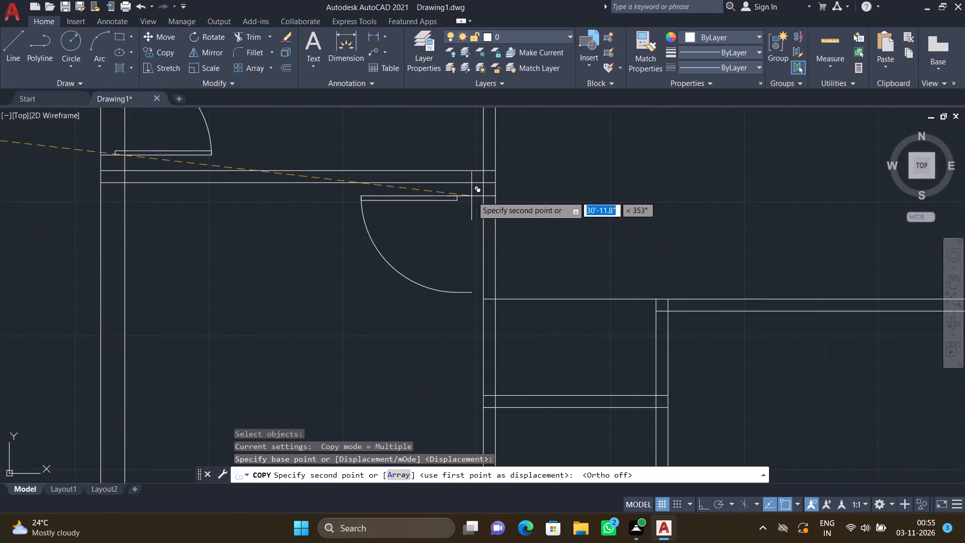
scroll(496, 193, "up", 2)
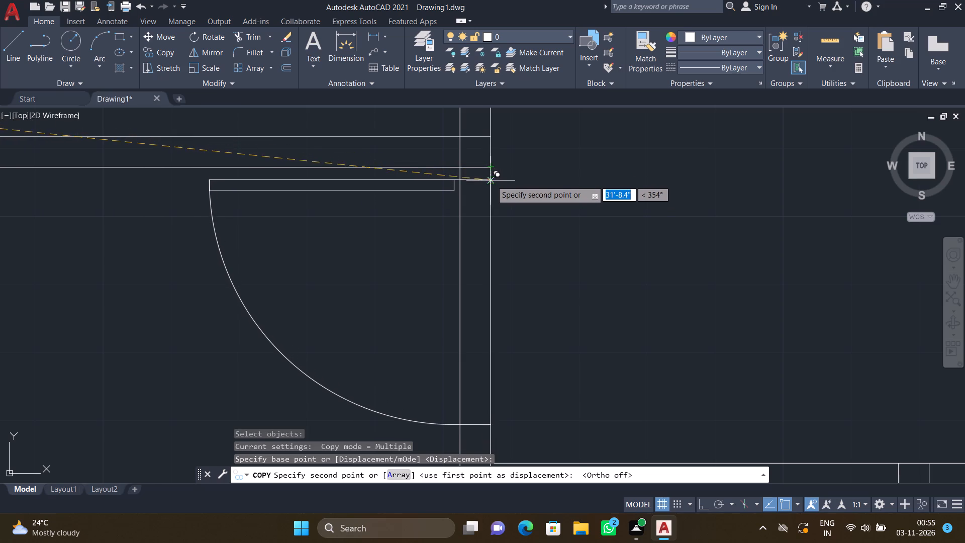
scroll(491, 181, "up", 1)
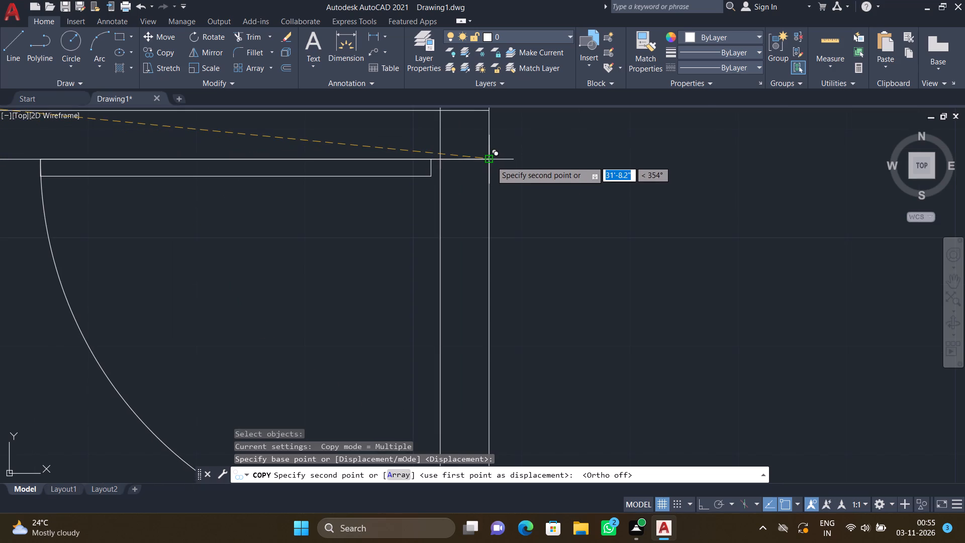
left_click(491, 160)
key("Return")
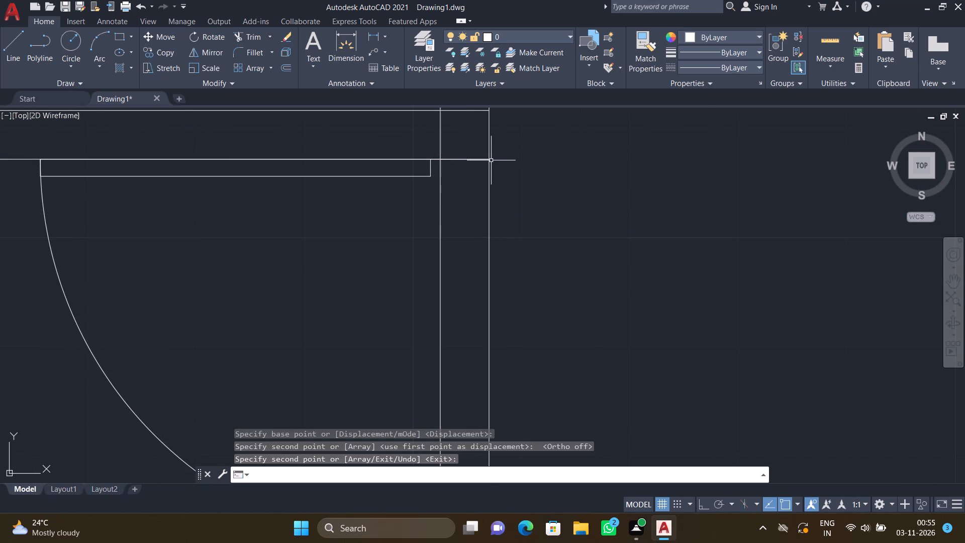
Copy the small horizontal door symbol's southeast quarter by its jamb midpoint onto the east face of the small south room's west wall.
scroll(491, 169, "down", 5)
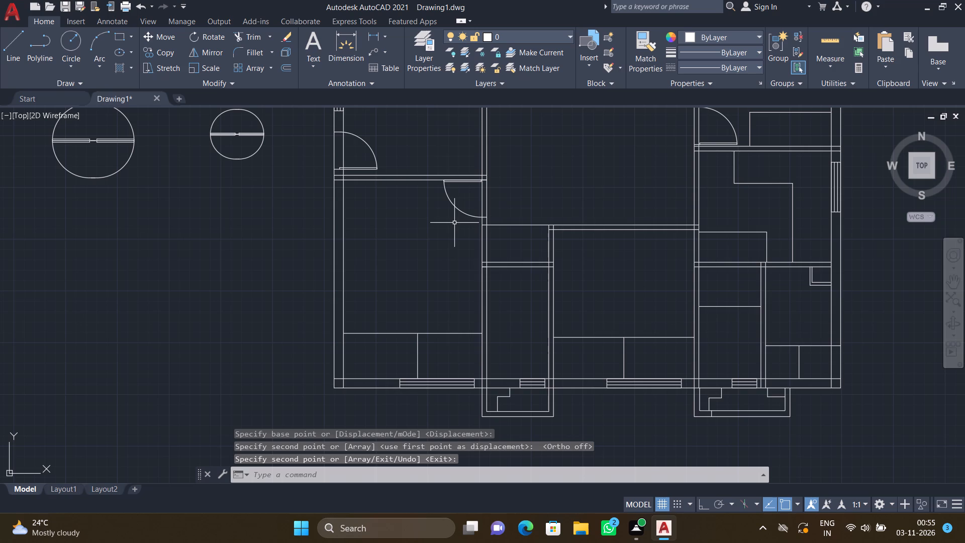
scroll(328, 237, "down", 3)
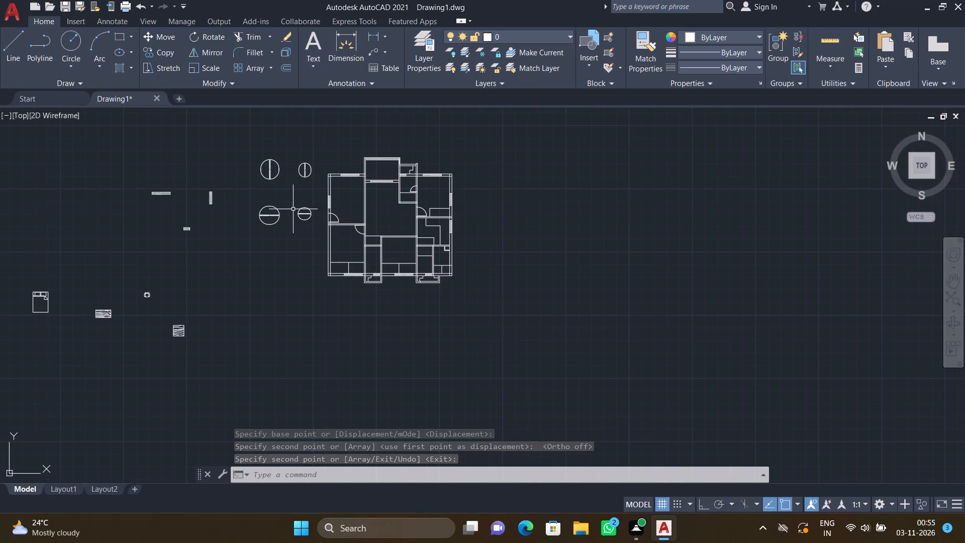
scroll(300, 213, "up", 3)
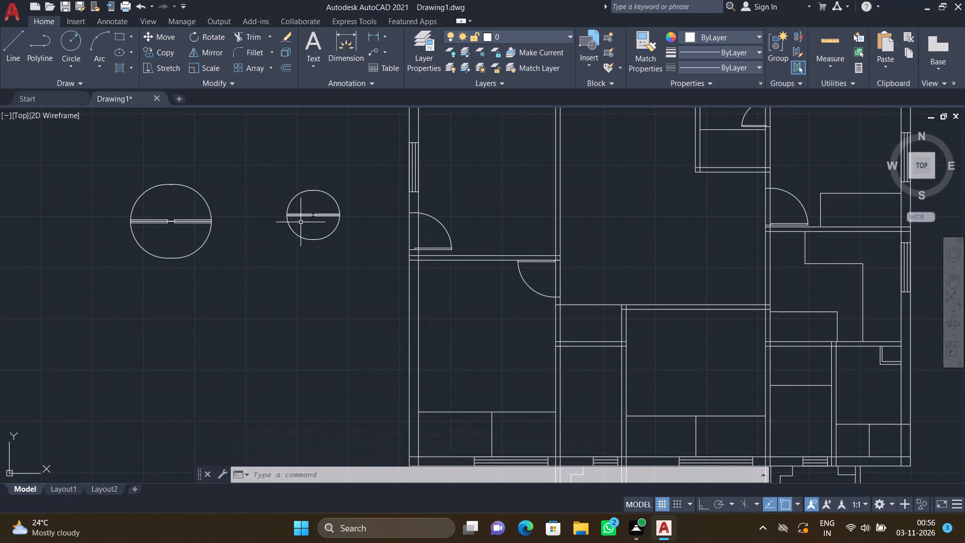
type("CO")
key("Return")
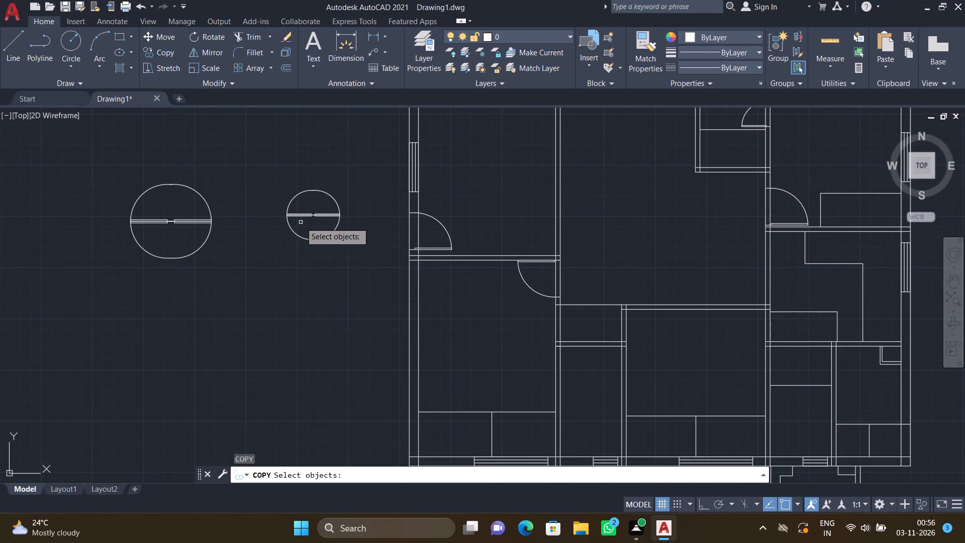
left_click(329, 233)
key("Return")
scroll(310, 217, "up", 2)
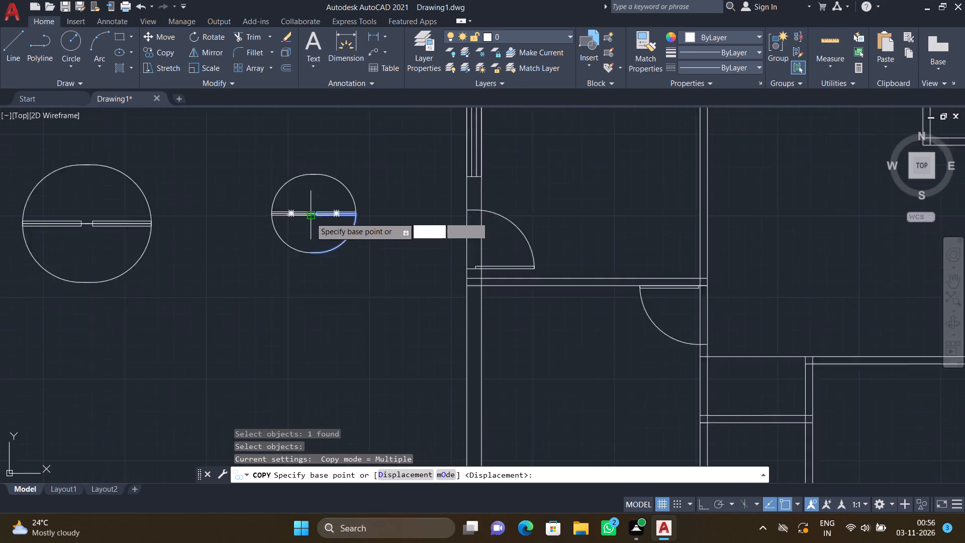
scroll(310, 218, "up", 1)
left_click(315, 208)
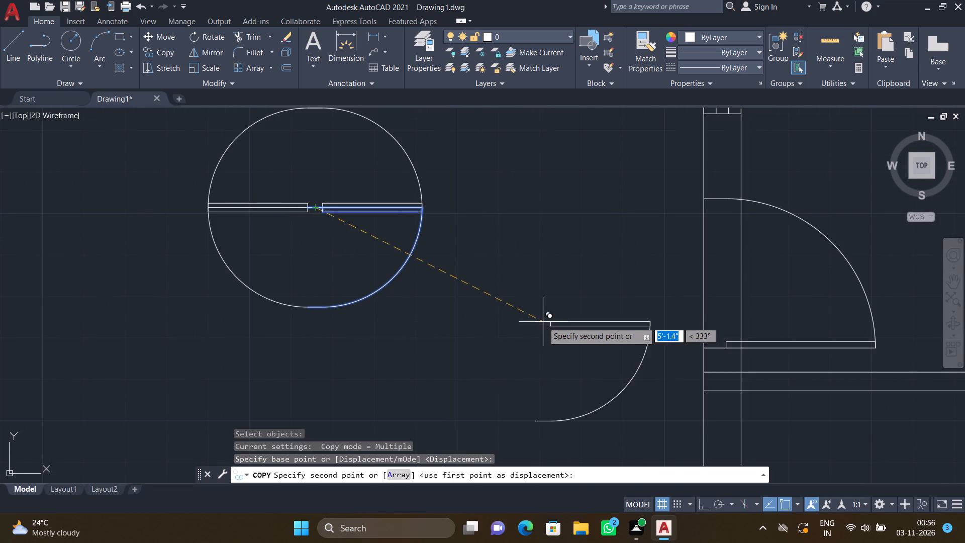
scroll(543, 321, "down", 4)
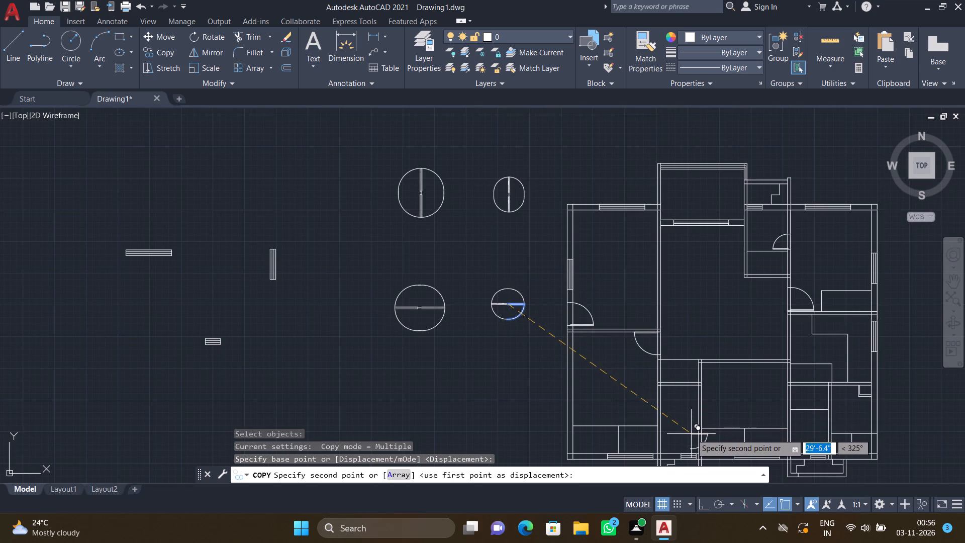
scroll(691, 434, "down", 2)
scroll(697, 440, "up", 3)
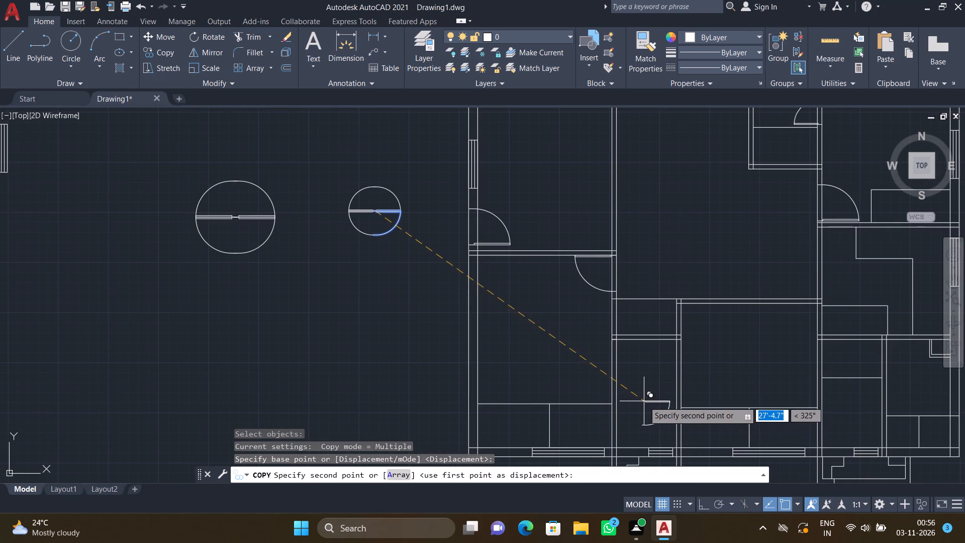
scroll(615, 395, "up", 2)
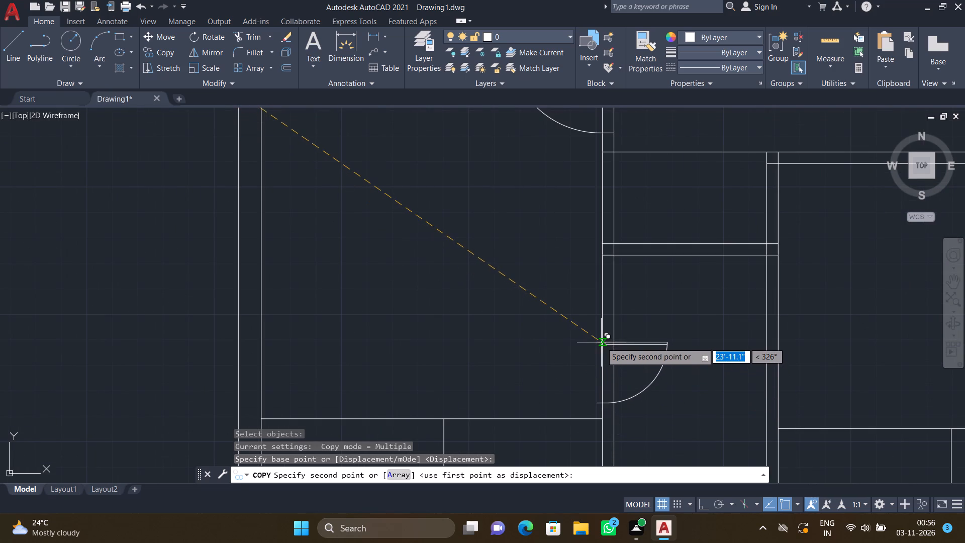
scroll(601, 342, "up", 2)
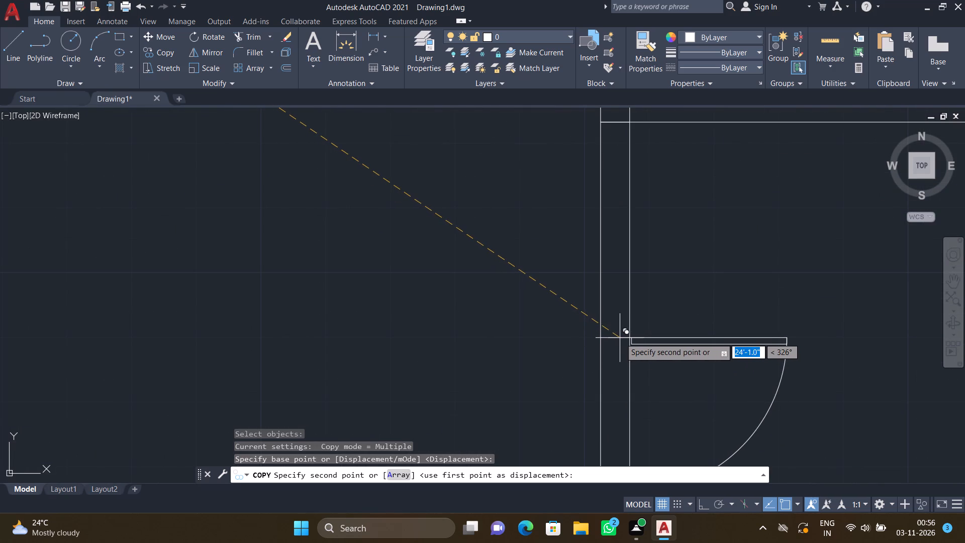
left_click(624, 331)
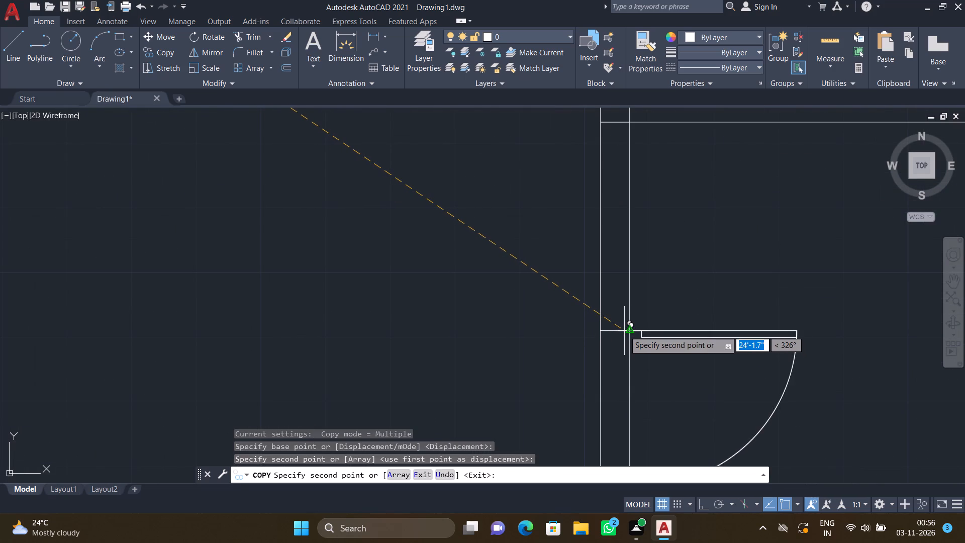
key("Return")
With Ortho on, move this small door west by its outer jamb end onto the west face of the wall.
scroll(606, 340, "up", 3)
scroll(632, 341, "down", 4)
key("m")
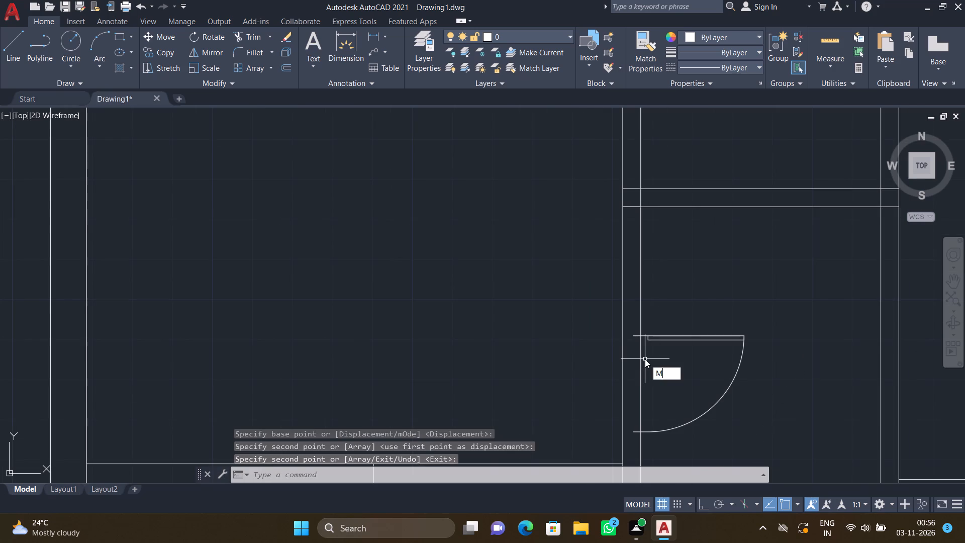
key("Return")
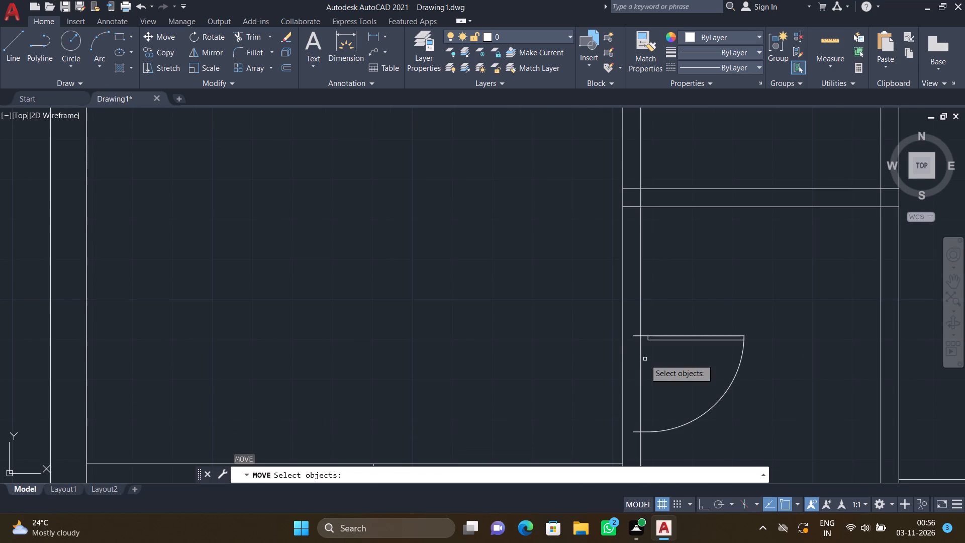
key("F8")
left_click(672, 430)
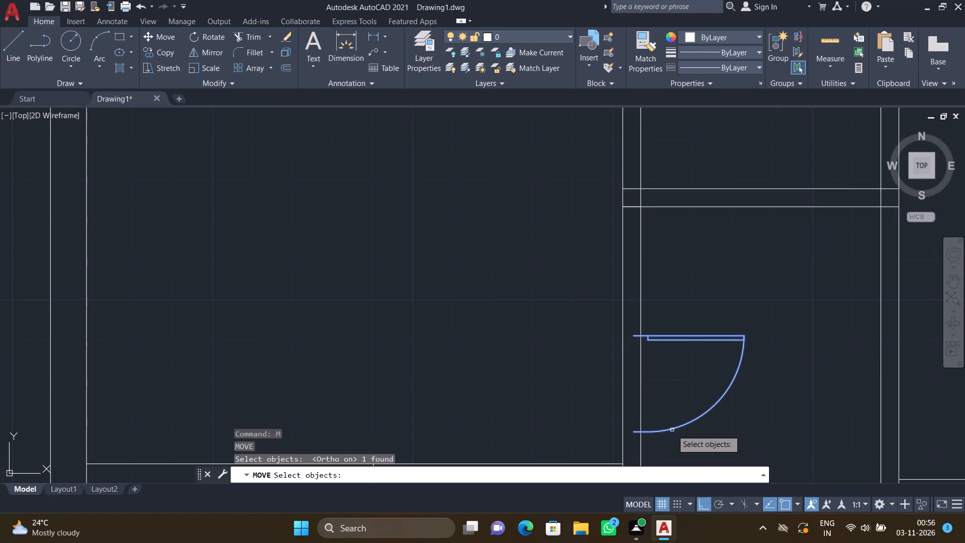
key("Return")
scroll(629, 438, "up", 1)
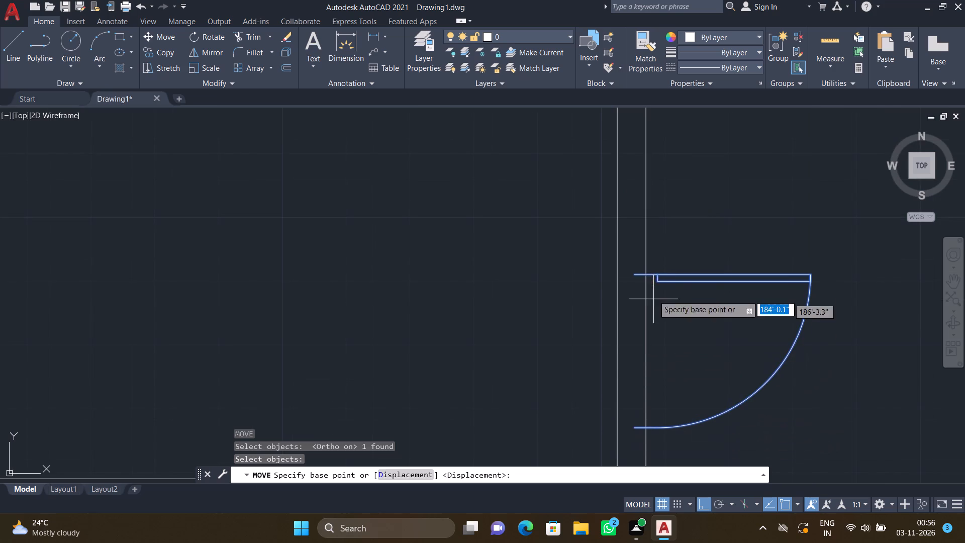
scroll(623, 278, "up", 2)
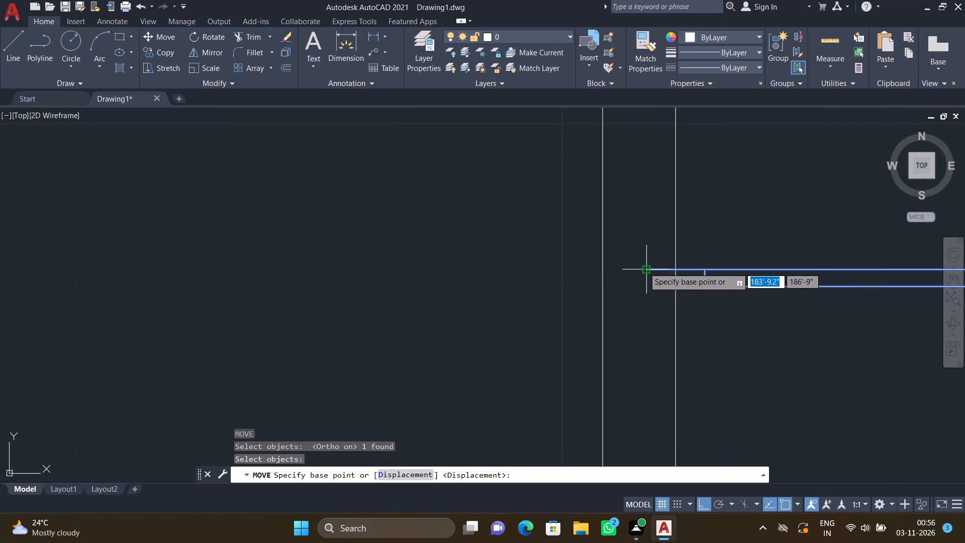
left_click(644, 267)
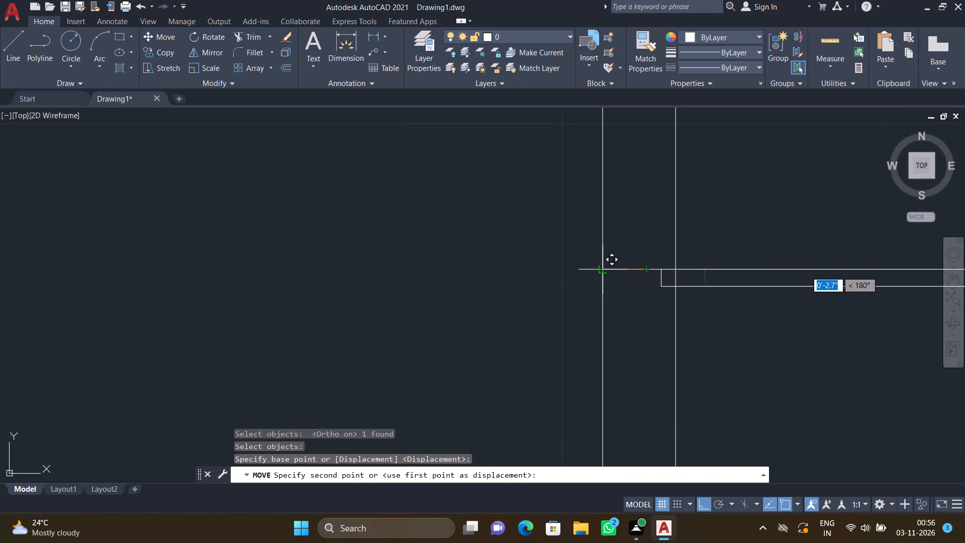
left_click(601, 271)
scroll(625, 336, "down", 5)
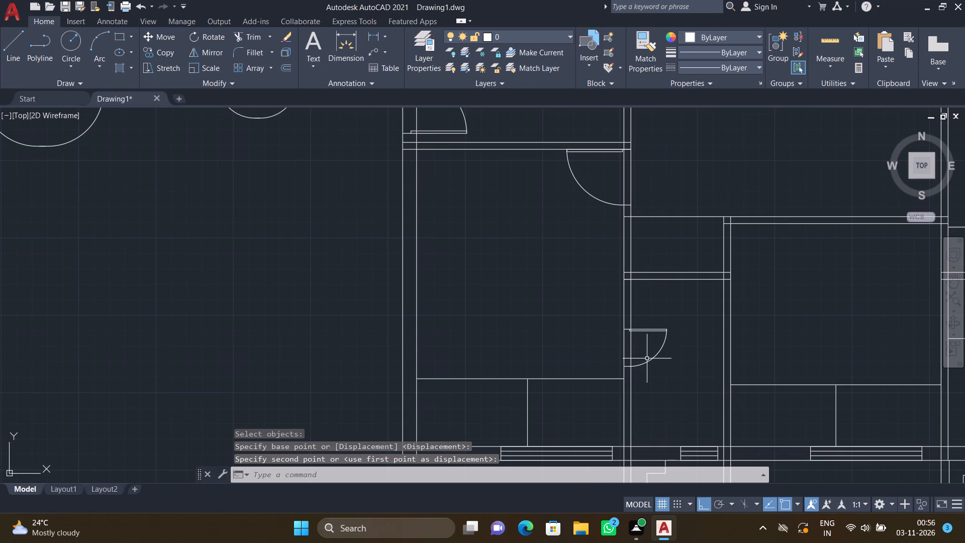
With Ortho off, copy the large vertical door symbol's southwest quarter by its outer jamb end onto the south-central room's north wall outer face, near the east wall.
scroll(535, 359, "down", 3)
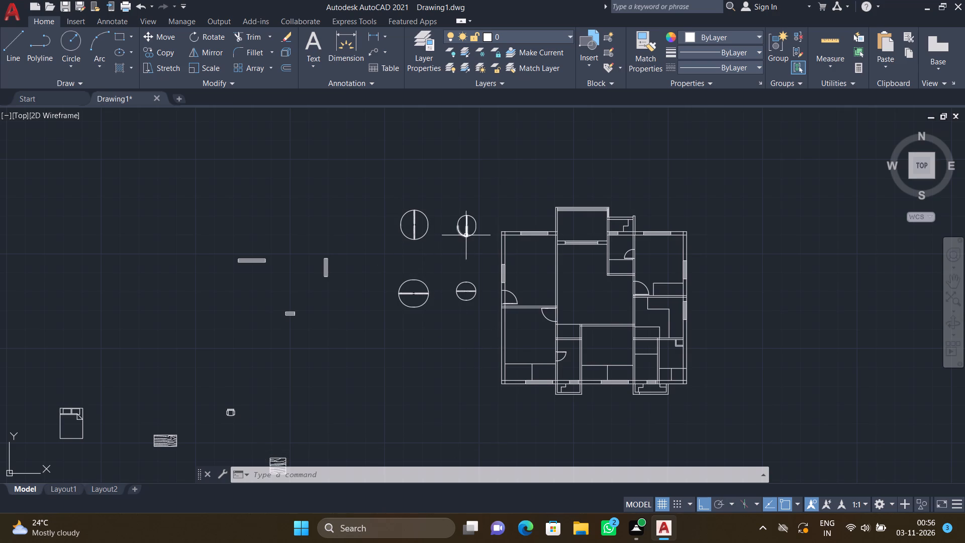
scroll(463, 229, "up", 3)
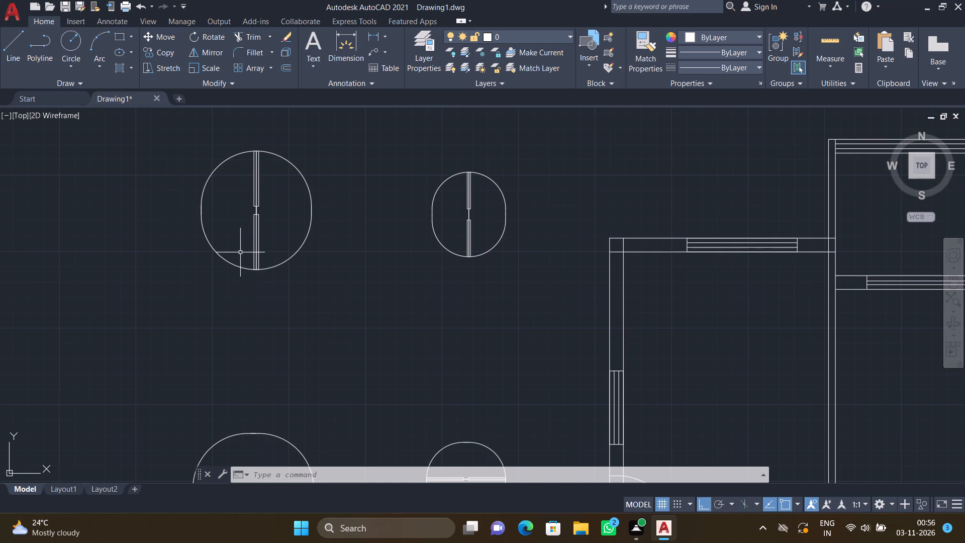
type("CO")
key("Return")
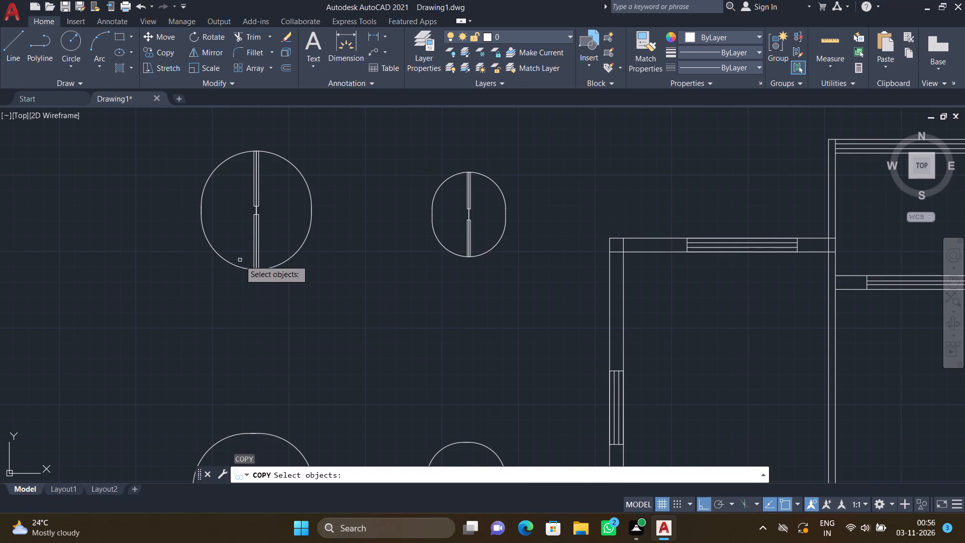
left_click(240, 268)
key("Return")
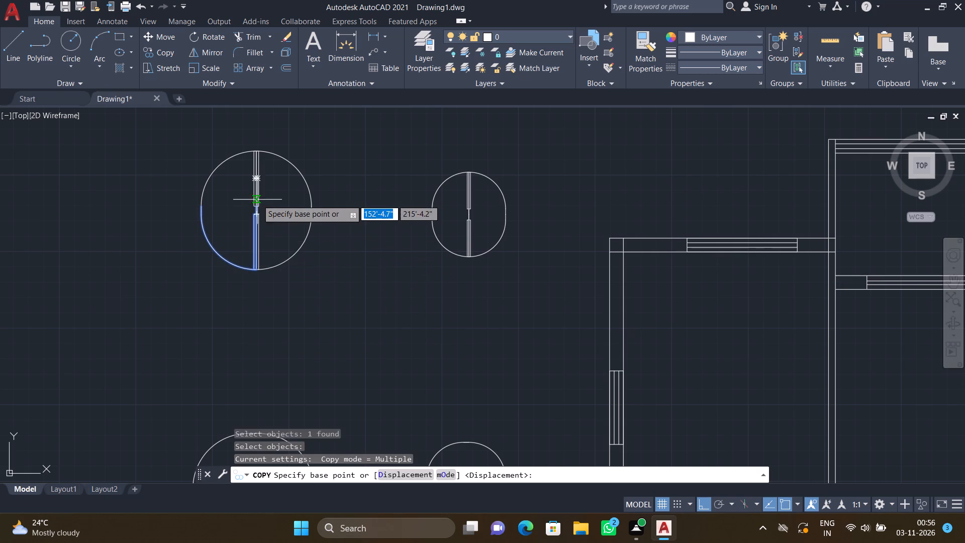
scroll(254, 206, "up", 3)
left_click_drag(258, 204, 265, 213)
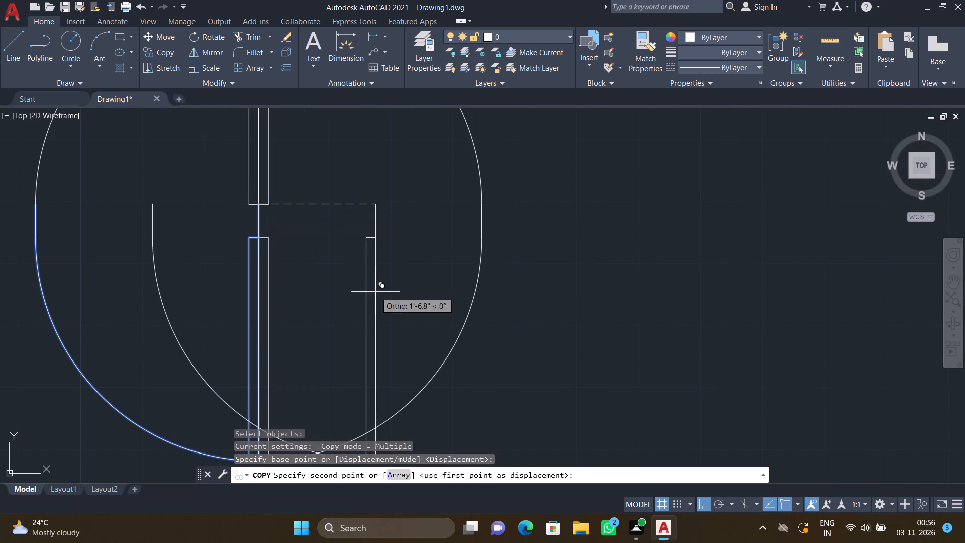
key("F8")
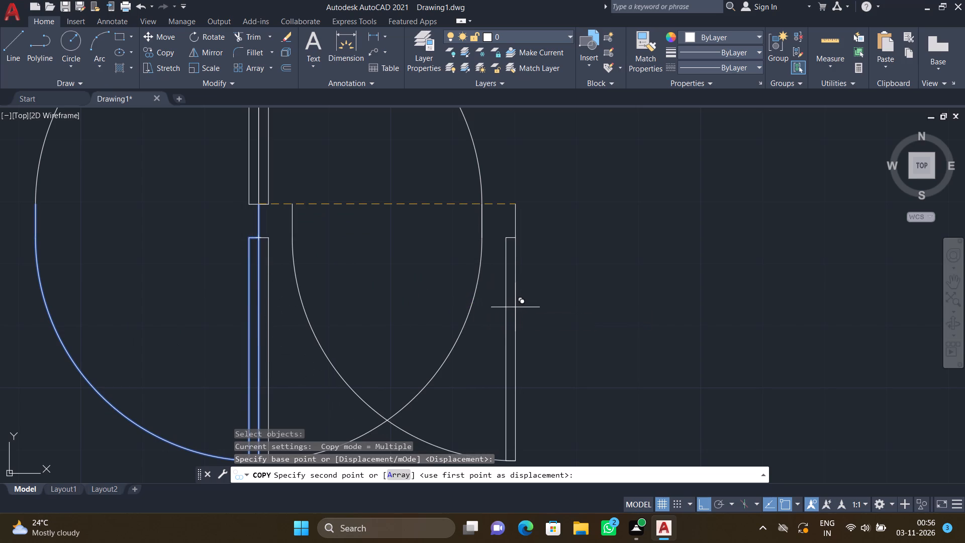
scroll(512, 306, "down", 4)
scroll(640, 363, "down", 4)
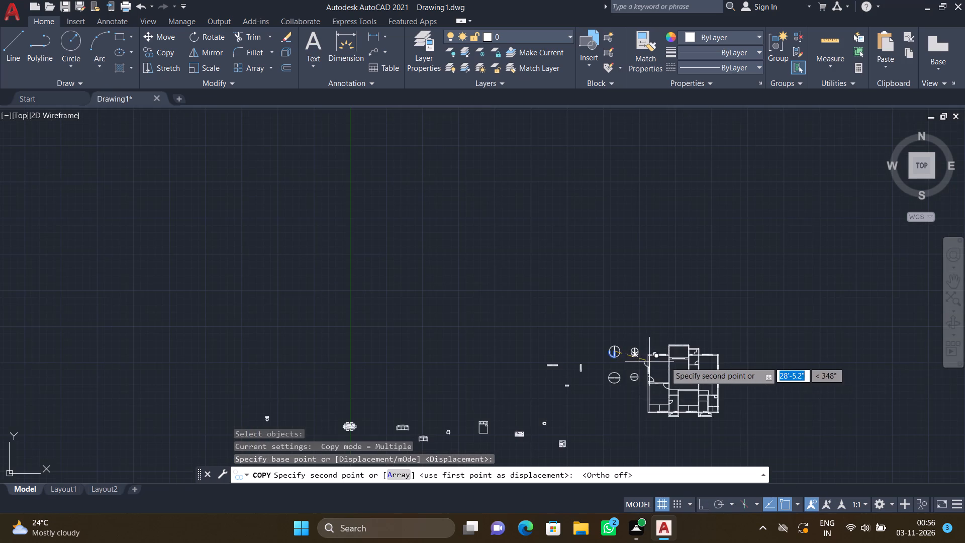
scroll(691, 413, "up", 3)
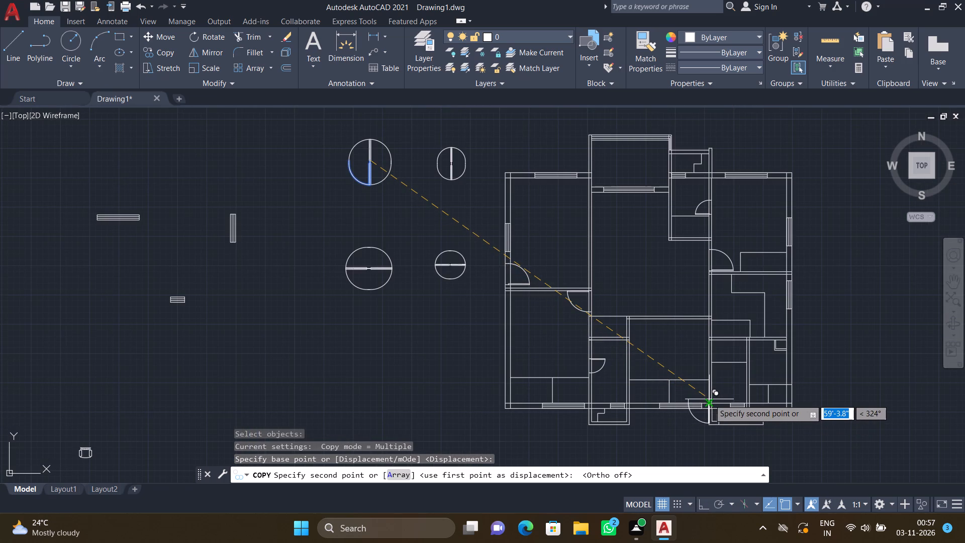
scroll(707, 323, "up", 3)
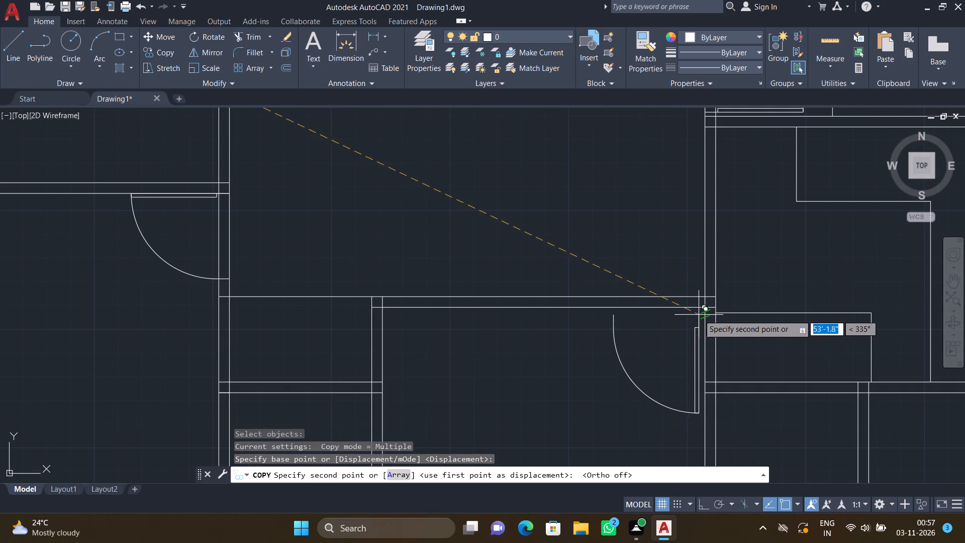
scroll(694, 309, "up", 2)
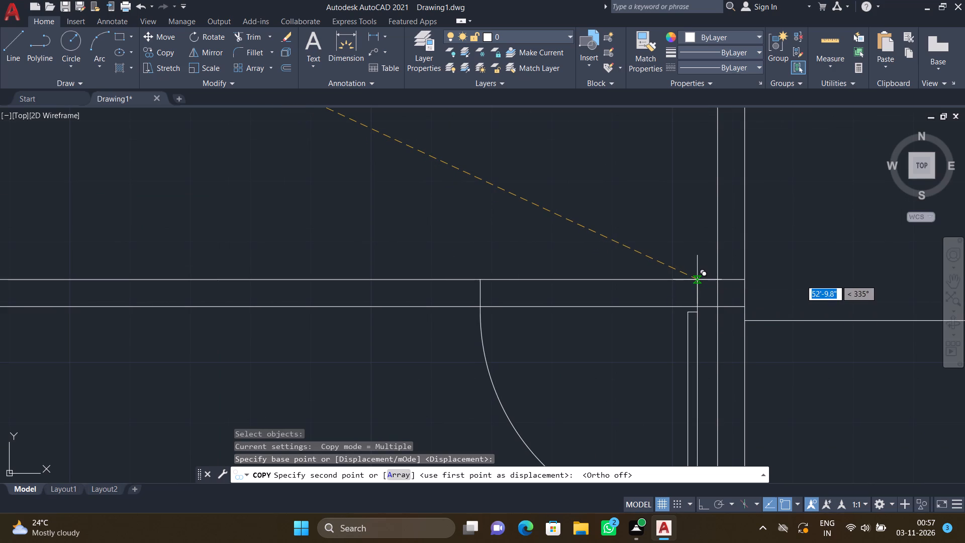
left_click(697, 280)
key("Return")
scroll(659, 305, "down", 4)
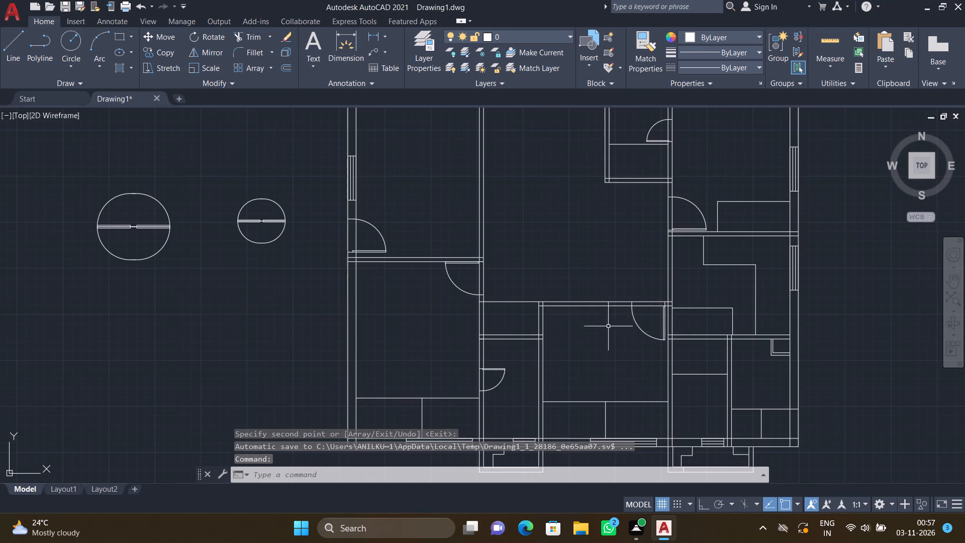
With Ortho off, copy the small horizontal door symbol's southeast quarter by its jamb midpoint into the wall just east of the south-central room.
scroll(587, 331, "down", 4)
scroll(511, 317, "up", 4)
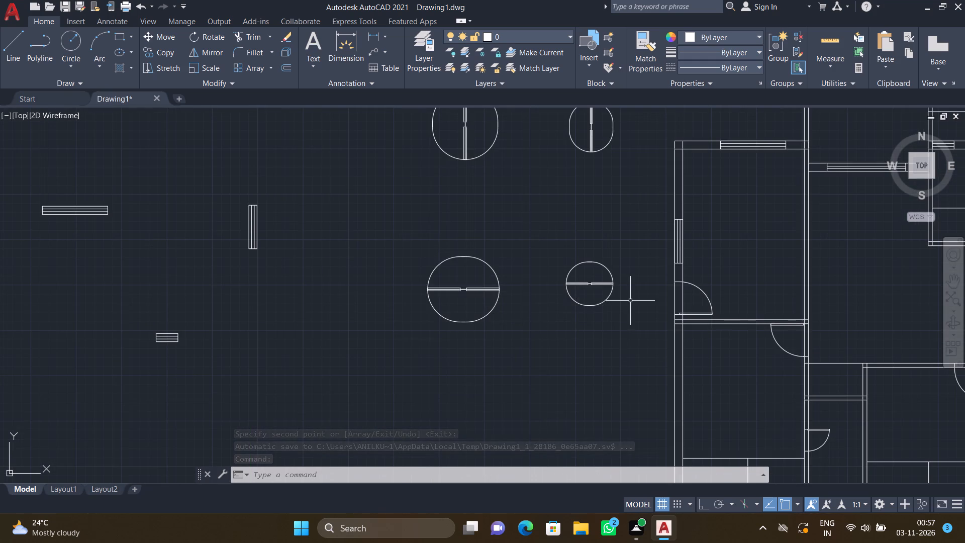
scroll(607, 294, "up", 3)
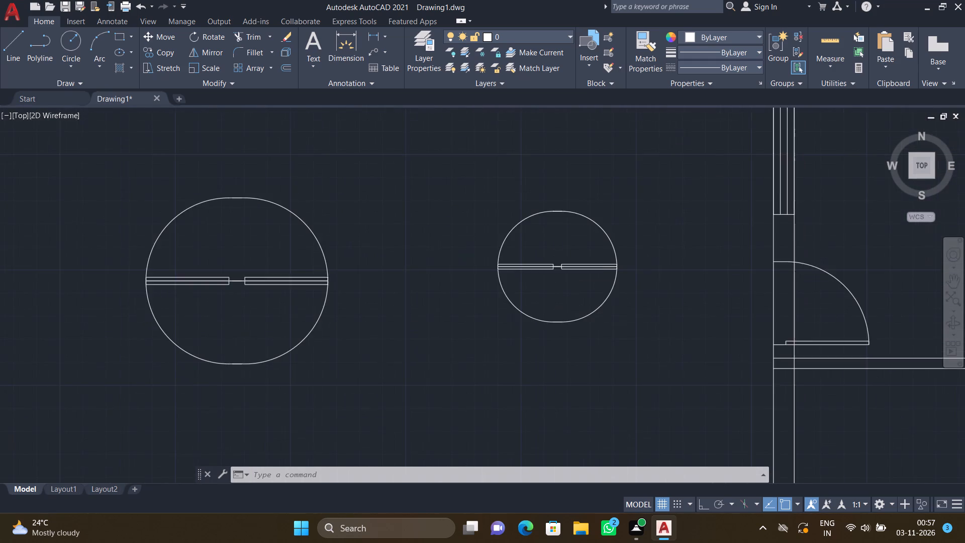
key("c")
key("o")
key("Return")
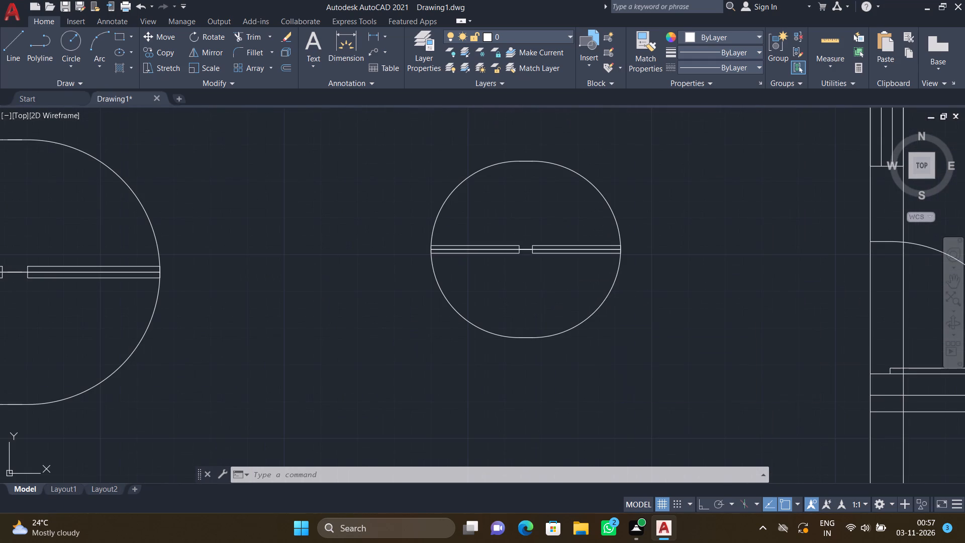
left_click(606, 297)
key("Return")
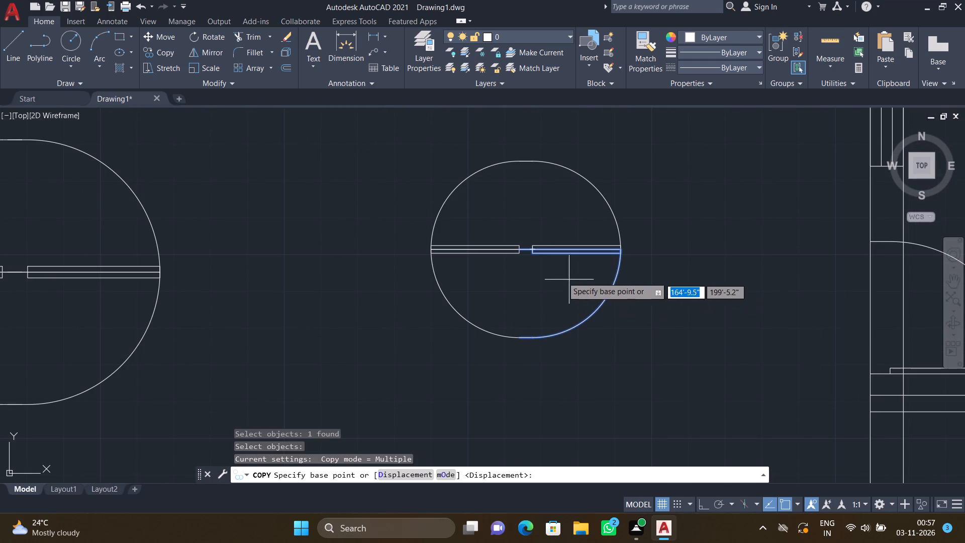
left_click_drag(525, 249, 537, 257)
scroll(636, 348, "down", 4)
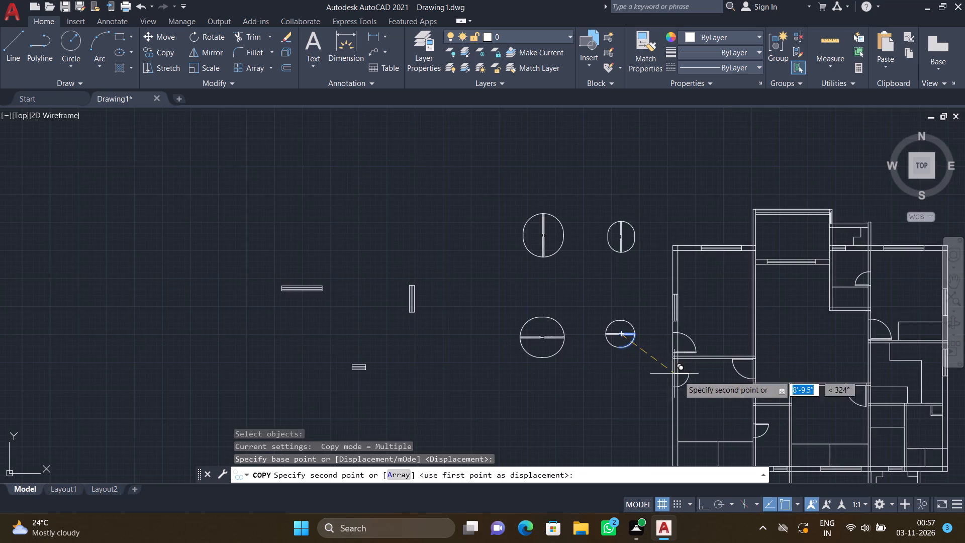
scroll(691, 382, "down", 4)
scroll(728, 407, "up", 4)
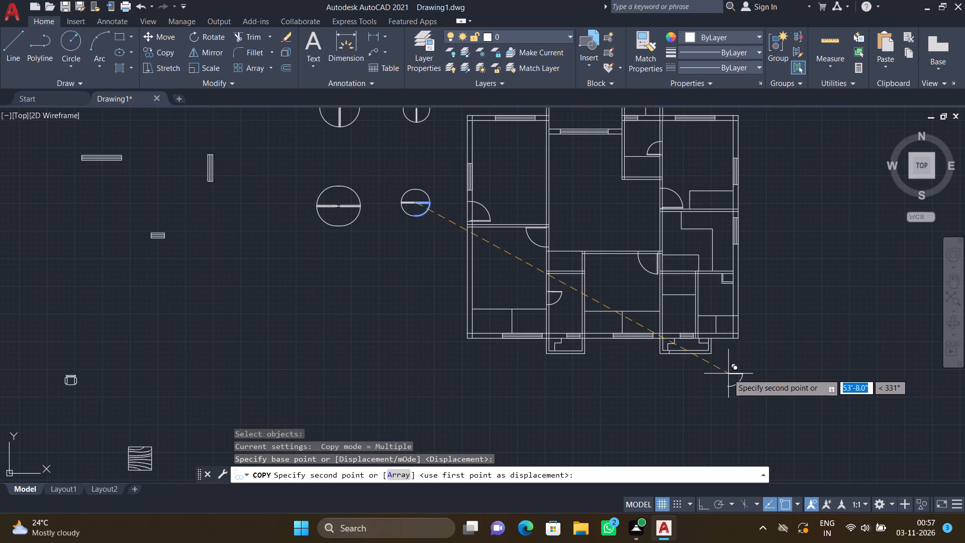
scroll(652, 351, "up", 3)
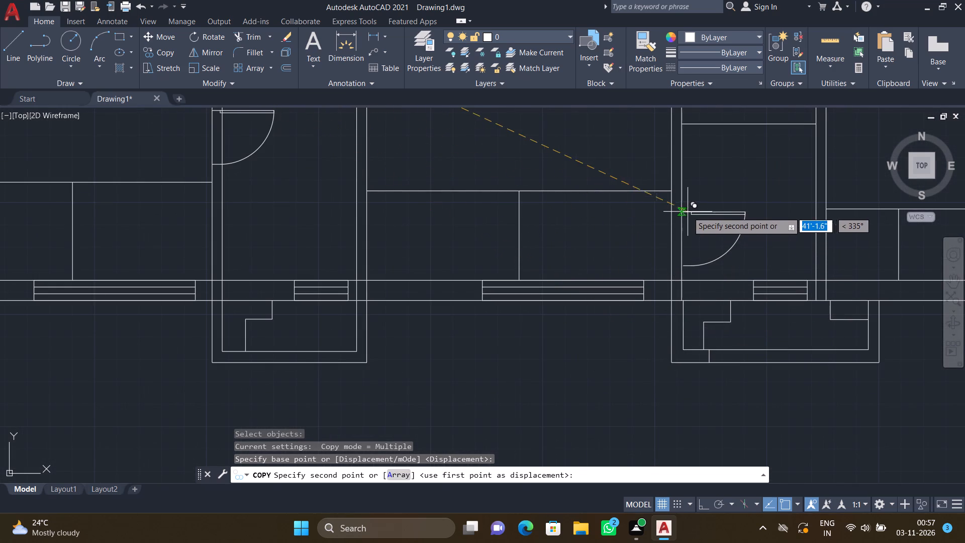
scroll(684, 186, "down", 2)
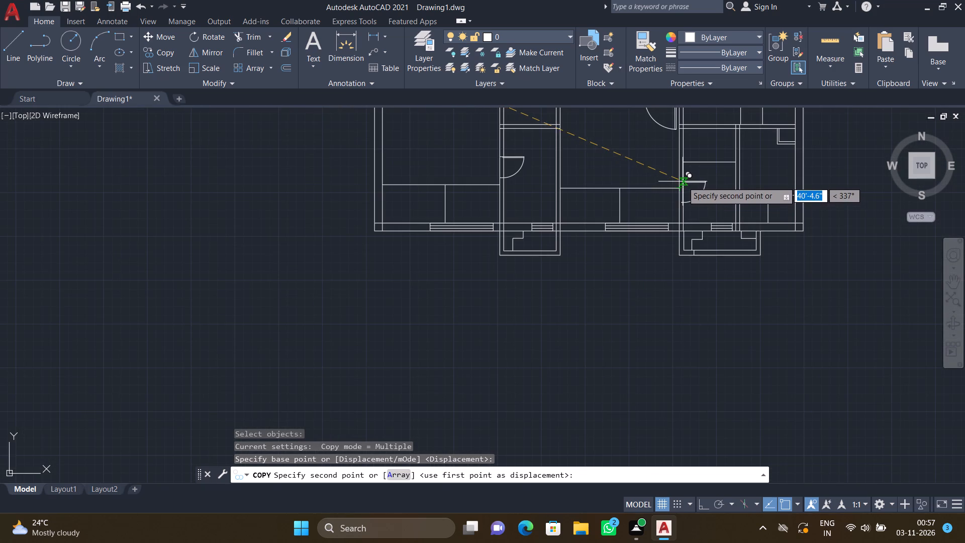
scroll(683, 167, "up", 3)
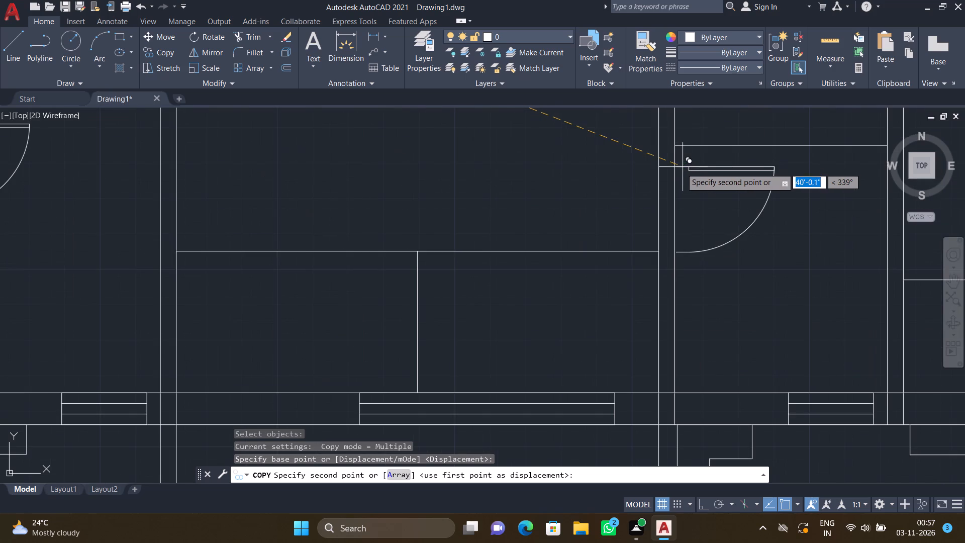
scroll(665, 174, "up", 1)
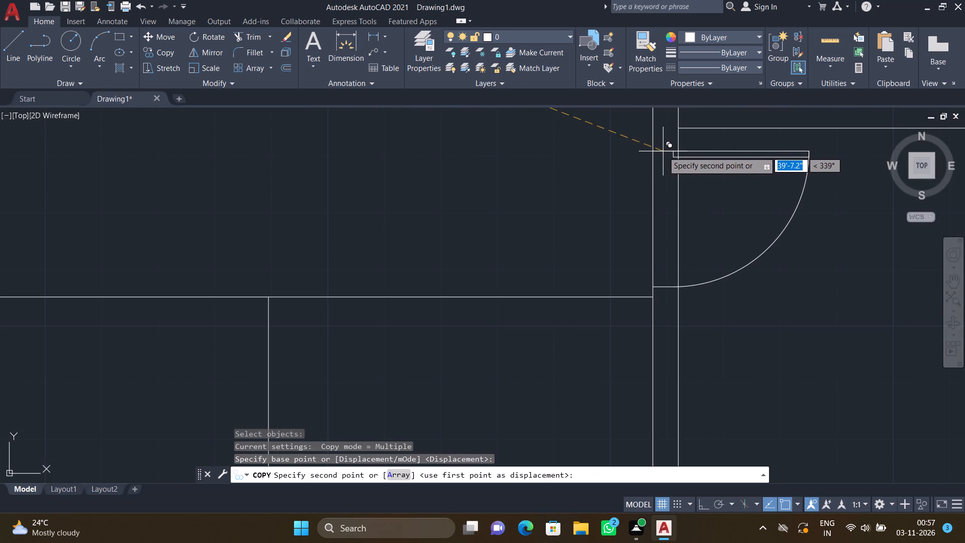
left_click(662, 151)
key("Return")
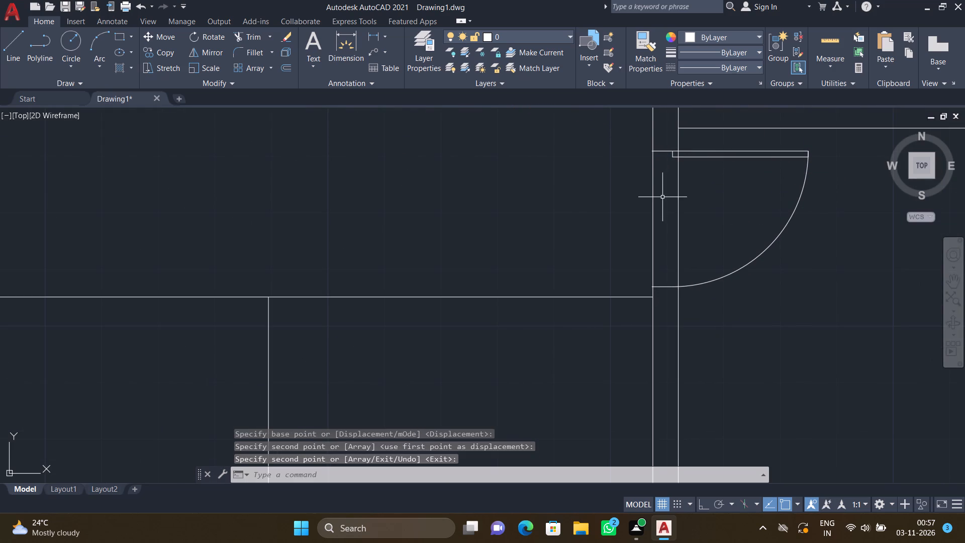
With Ortho on, move this small door slightly east by its outer jamb end onto the west face of the wall.
scroll(676, 278, "up", 3)
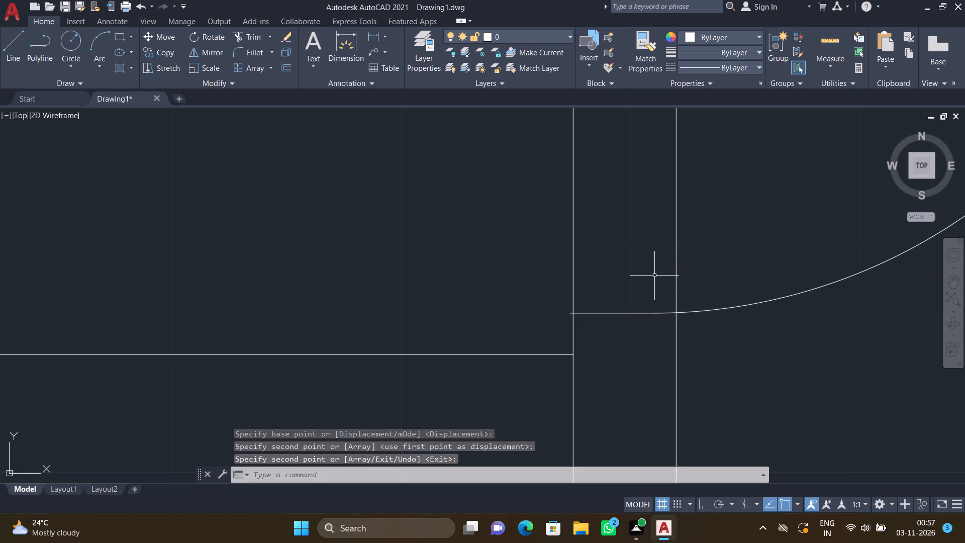
key("F8")
key("m")
key("Return")
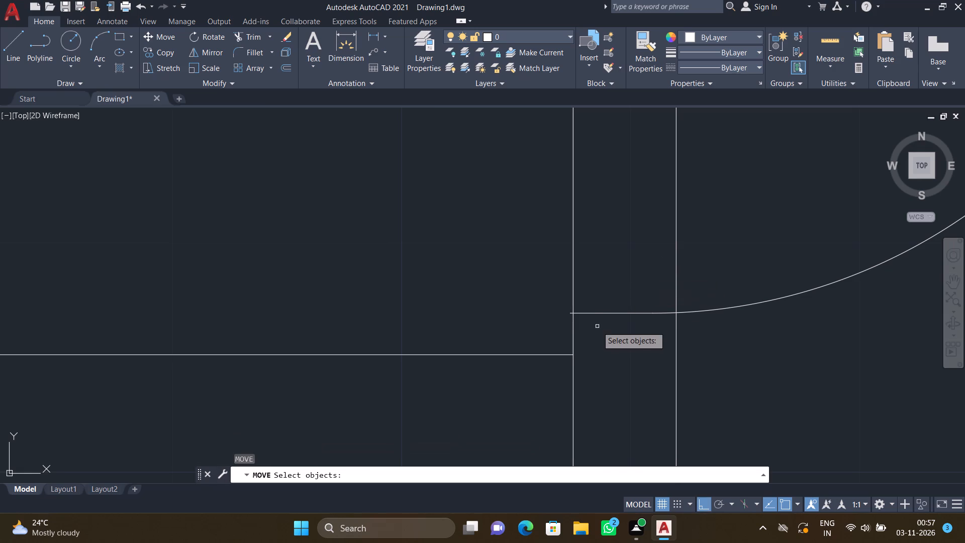
left_click(603, 313)
key("Return")
scroll(561, 328, "up", 2)
left_click(577, 297)
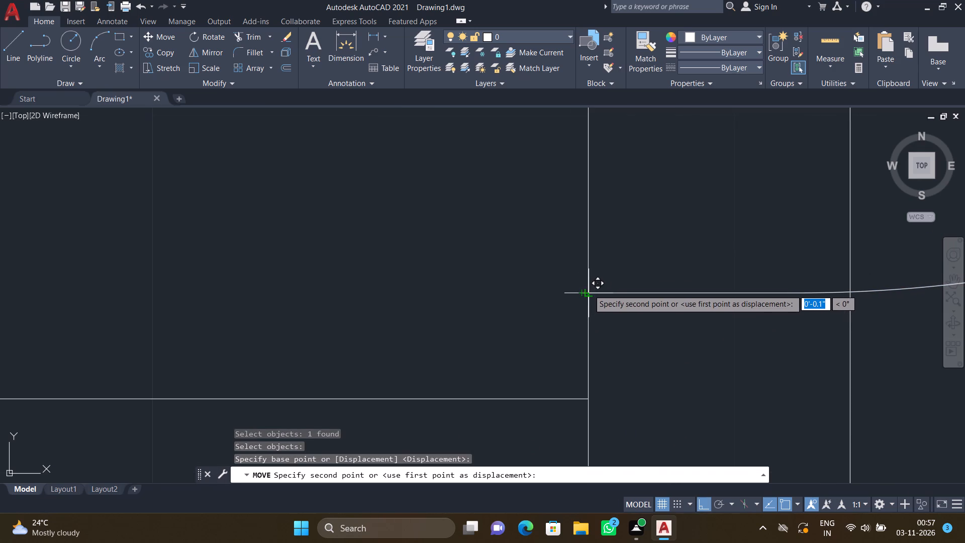
left_click(589, 290)
scroll(553, 328, "down", 8)
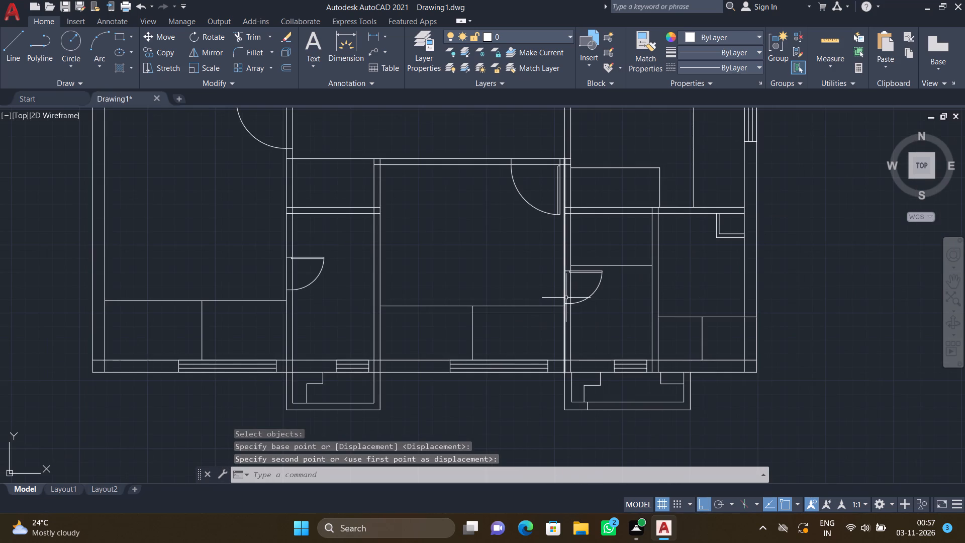
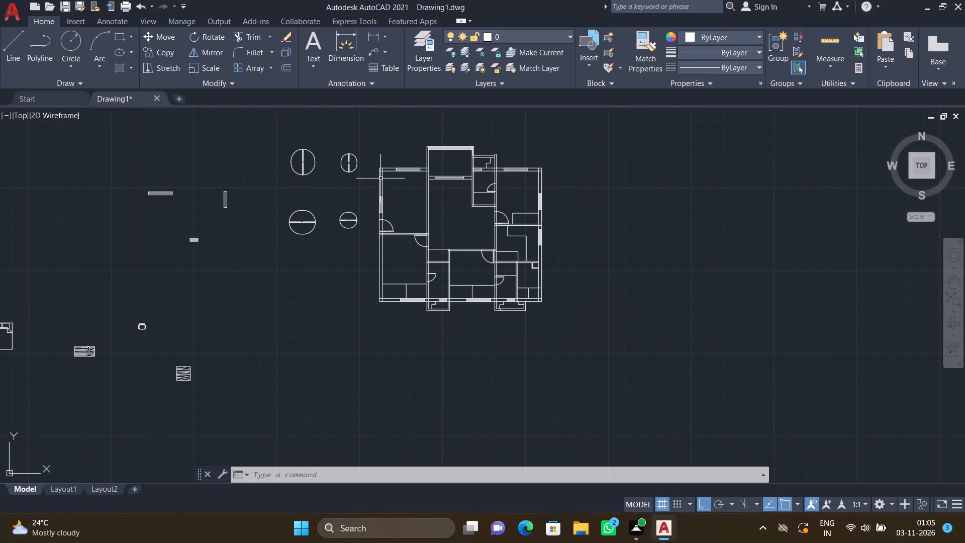
With Ortho off, copy the large vertical door symbol's southeast quarter by its hinge-side jamb end onto the southeast room's north wall outer face, near the west wall.
scroll(384, 179, "up", 2)
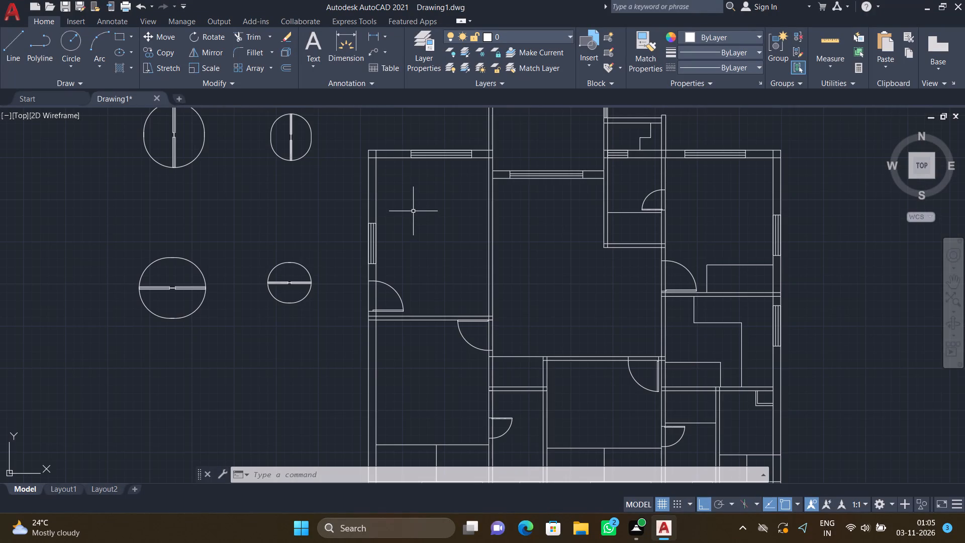
scroll(352, 266, "down", 1)
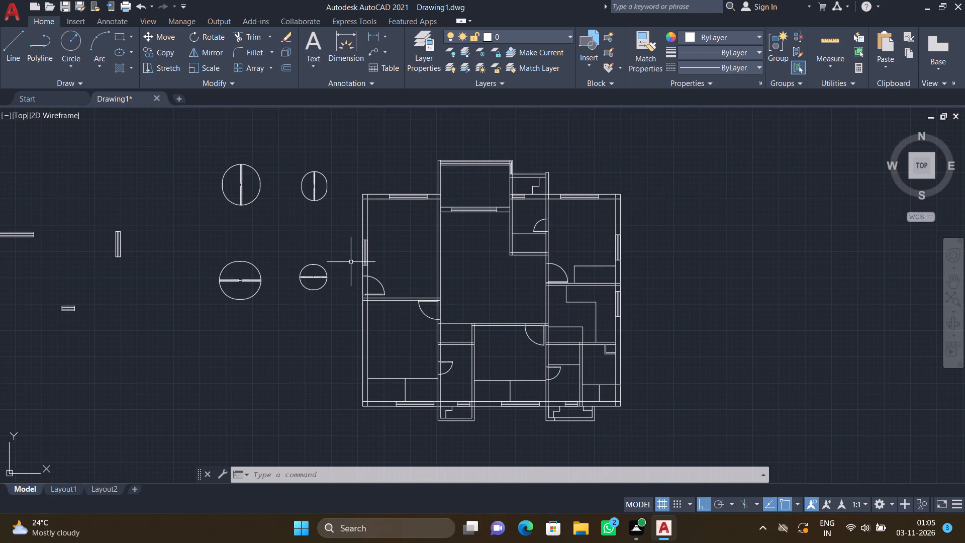
type("CO")
key("Return")
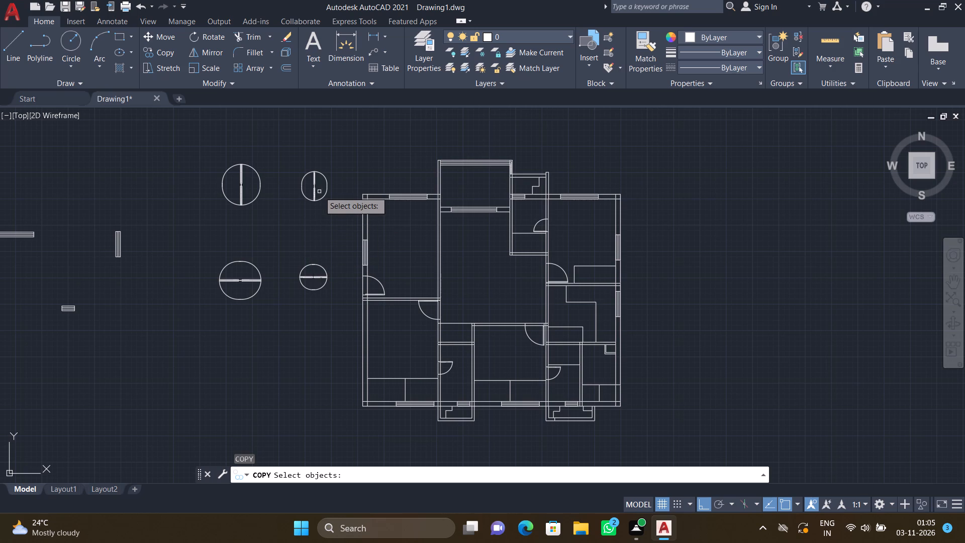
left_click(252, 200)
key("Return")
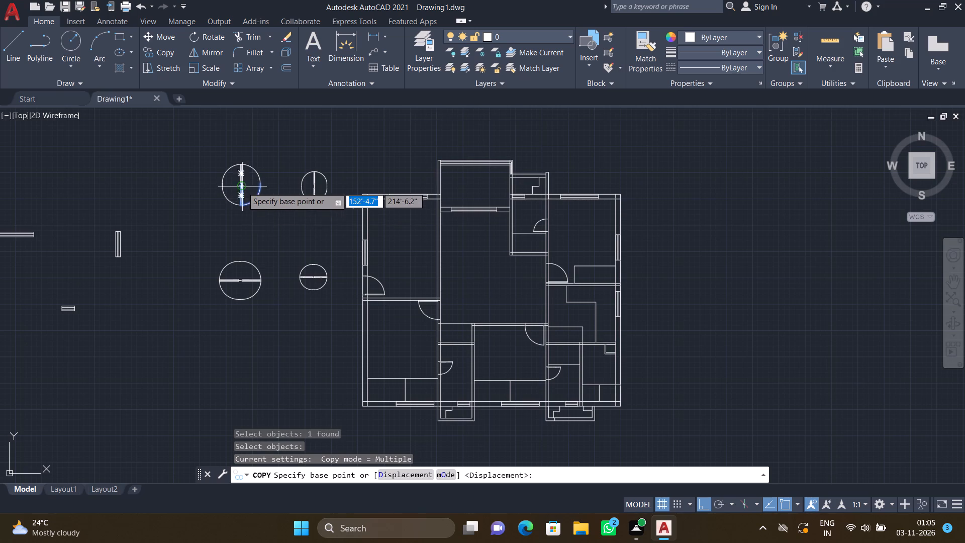
scroll(242, 187, "up", 5)
left_click_drag(226, 158, 236, 172)
scroll(378, 262, "down", 4)
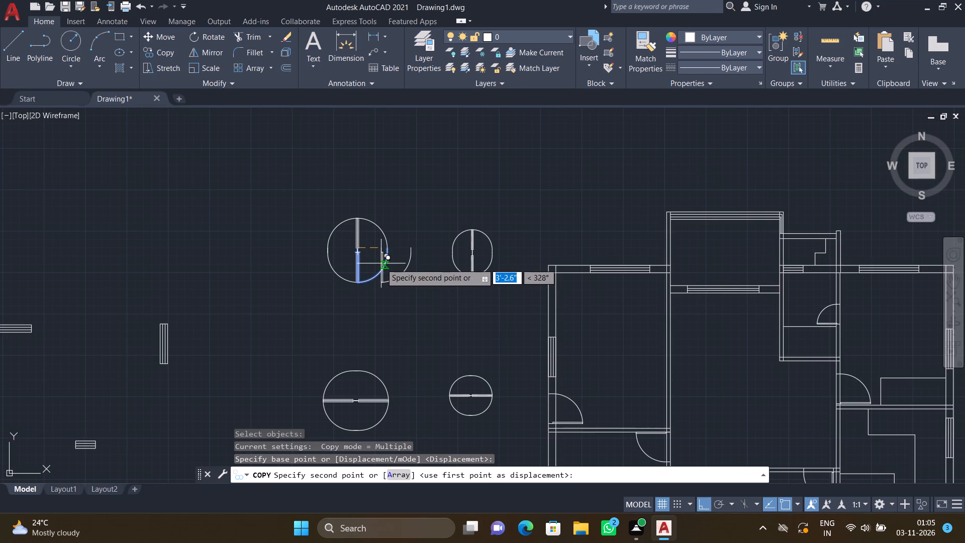
key("F8")
scroll(380, 265, "down", 4)
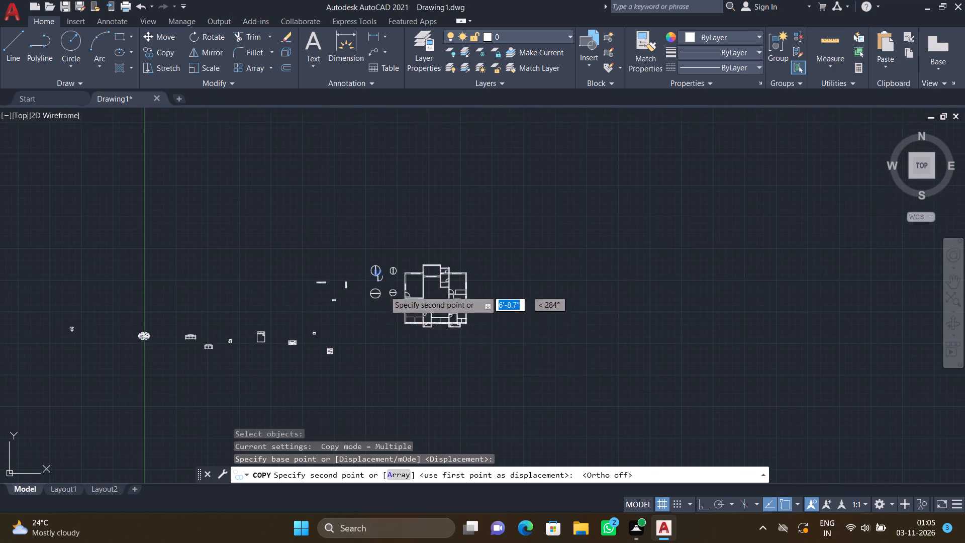
scroll(454, 323, "up", 3)
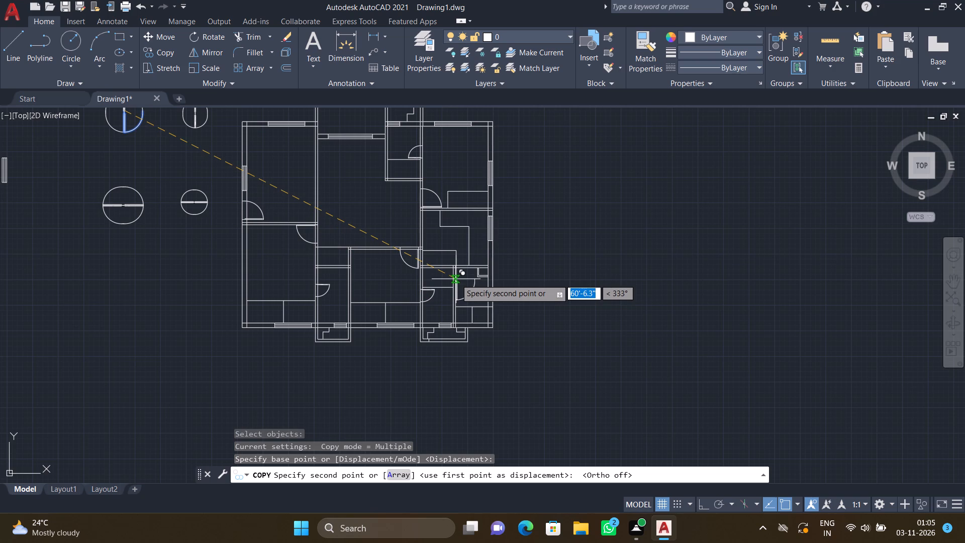
scroll(457, 273, "up", 6)
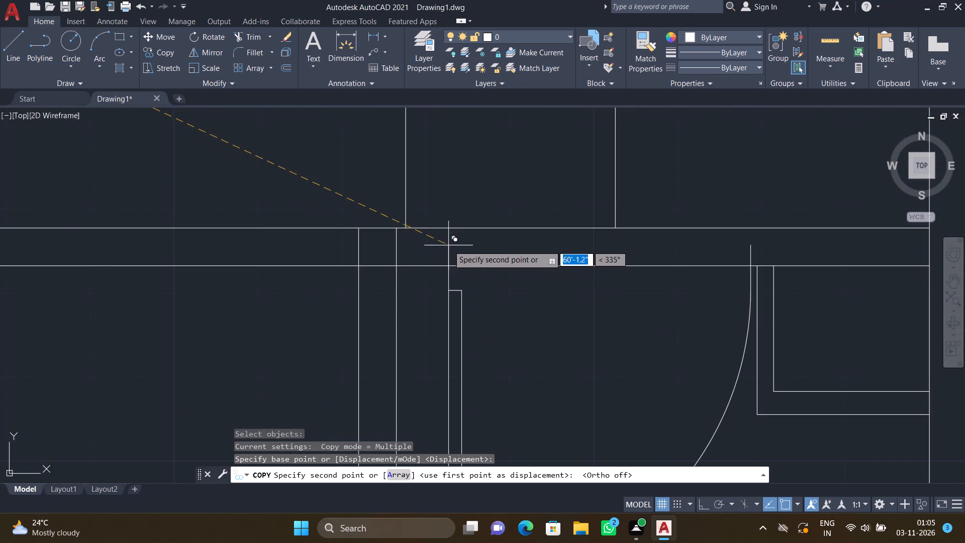
left_click(437, 229)
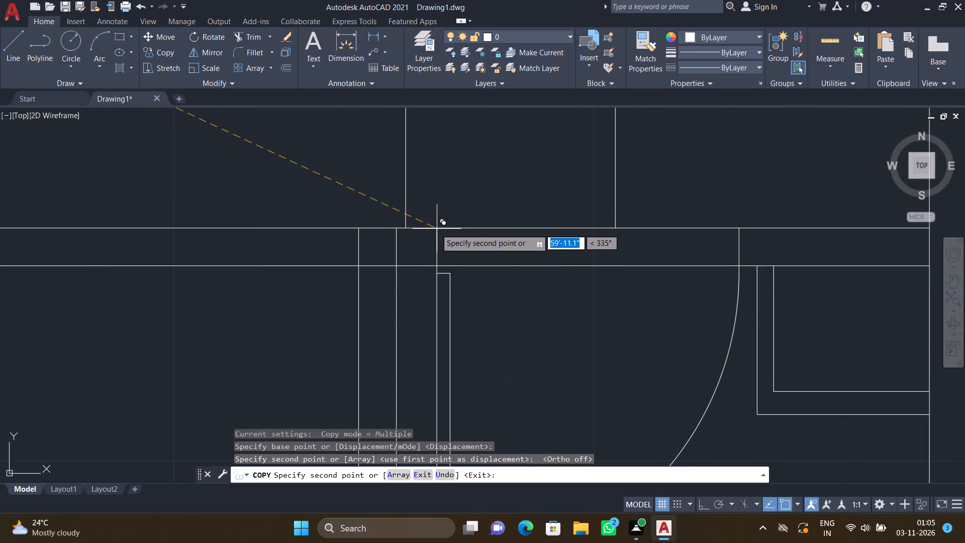
key("Return")
Examine the doors placed across the floor plan, especially those around the southeast rooms.
scroll(420, 224, "down", 3)
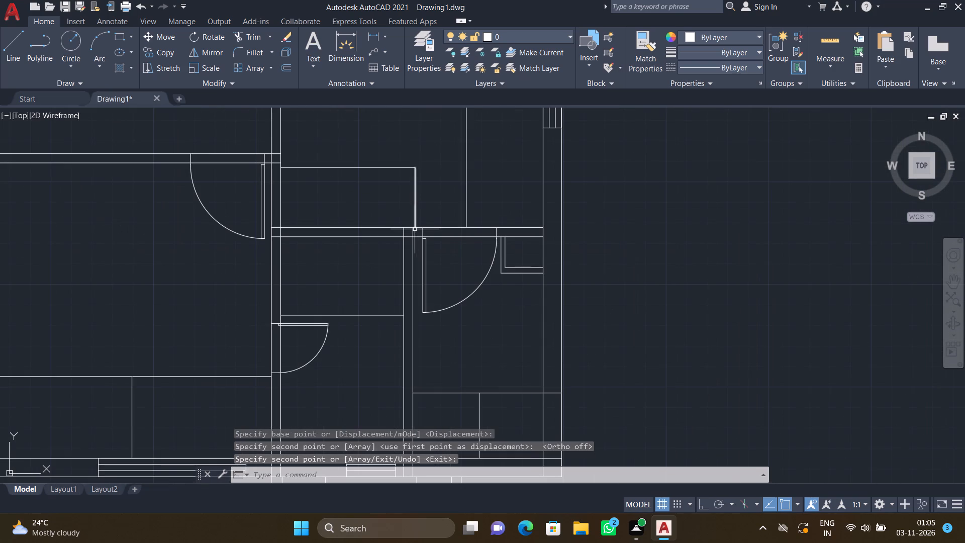
scroll(395, 230, "down", 4)
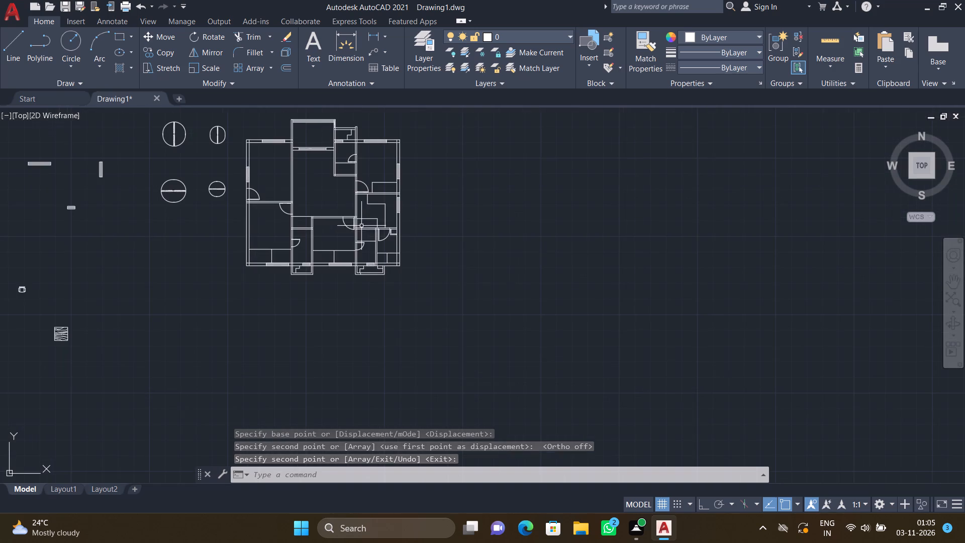
scroll(298, 188, "down", 1)
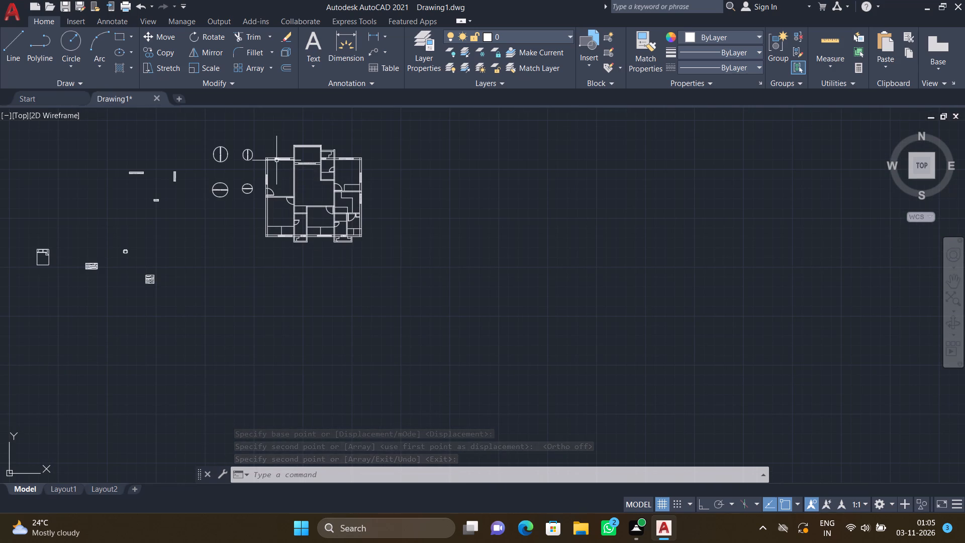
scroll(360, 207, "up", 6)
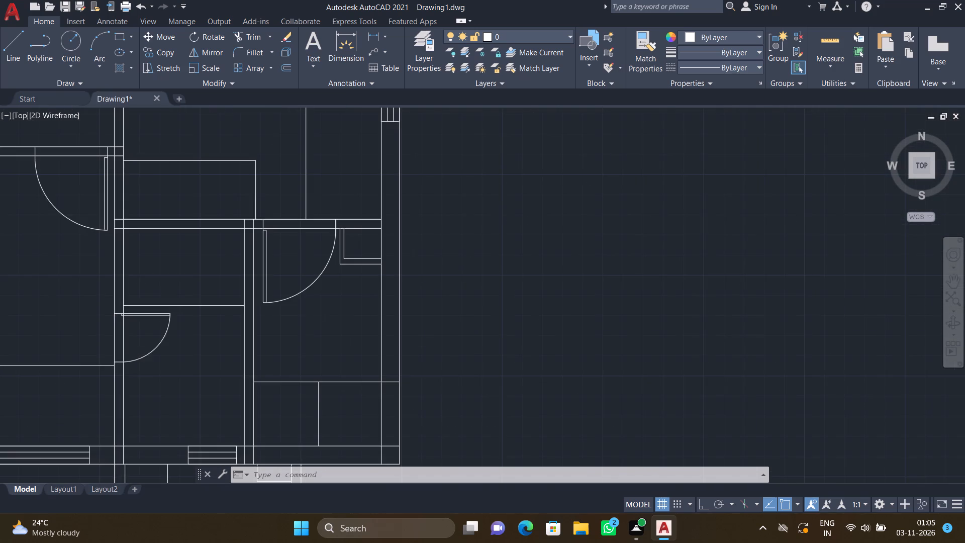
scroll(301, 239, "down", 4)
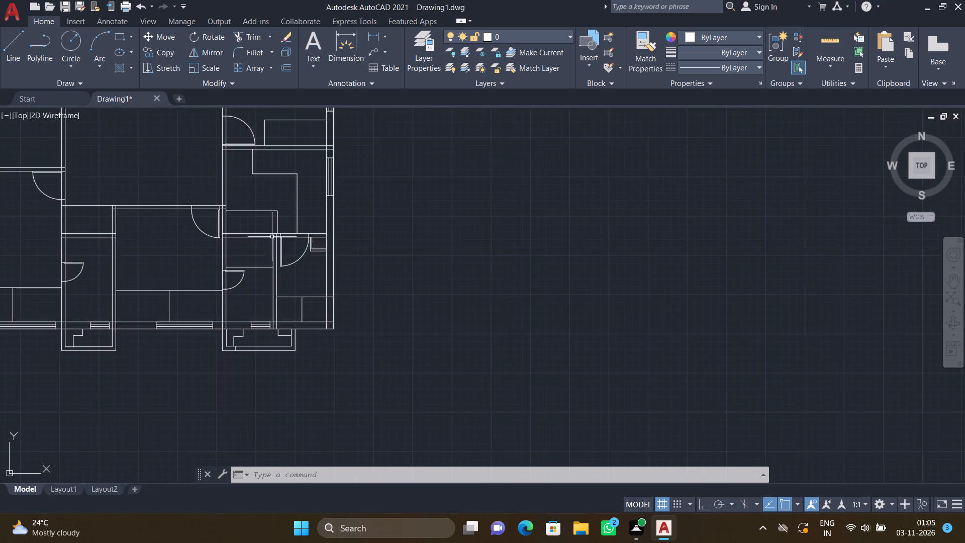
scroll(271, 237, "down", 2)
scroll(195, 161, "up", 2)
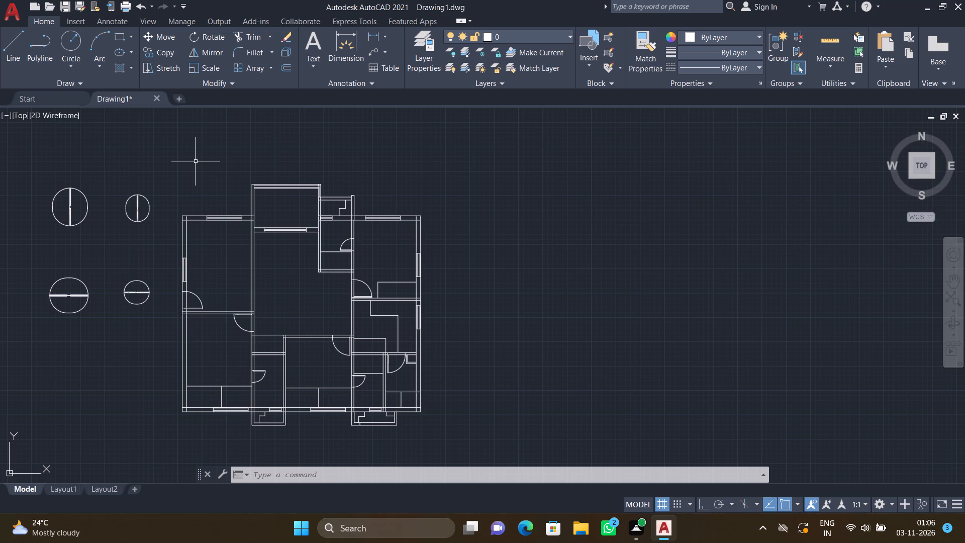
scroll(415, 370, "up", 1)
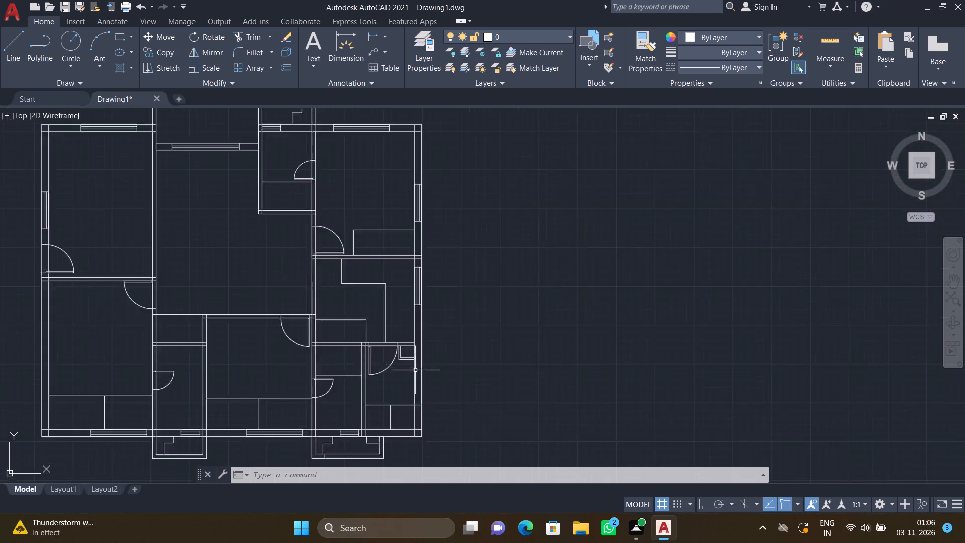
scroll(414, 369, "up", 2)
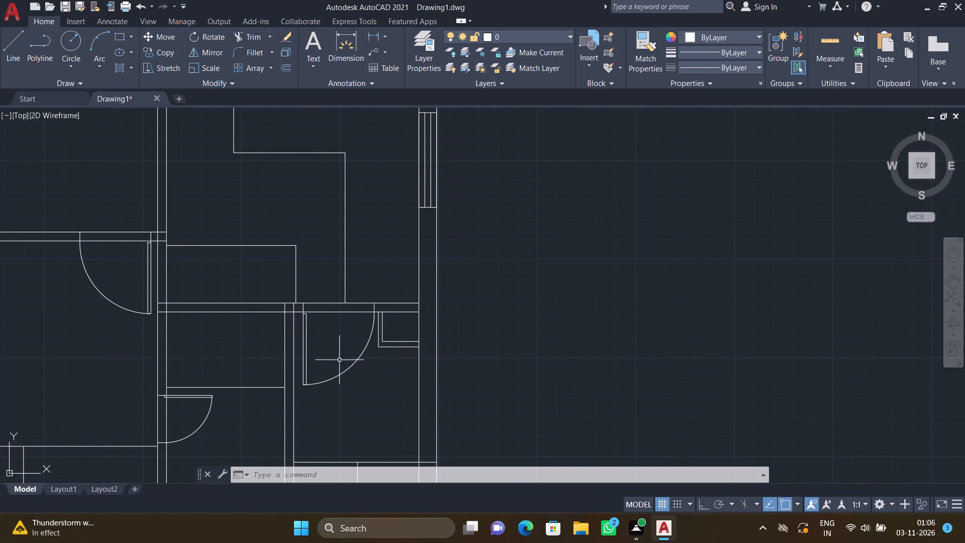
scroll(301, 333, "down", 4)
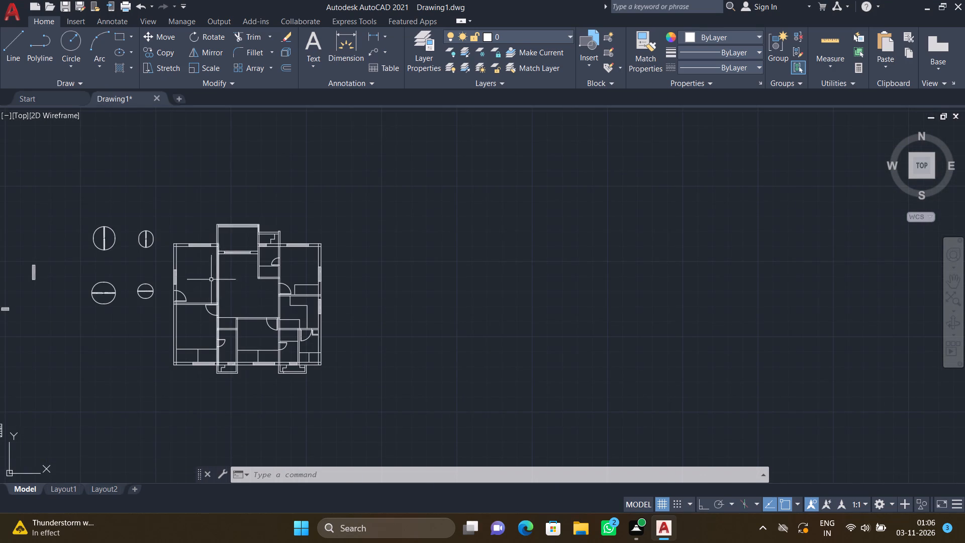
scroll(331, 331, "down", 1)
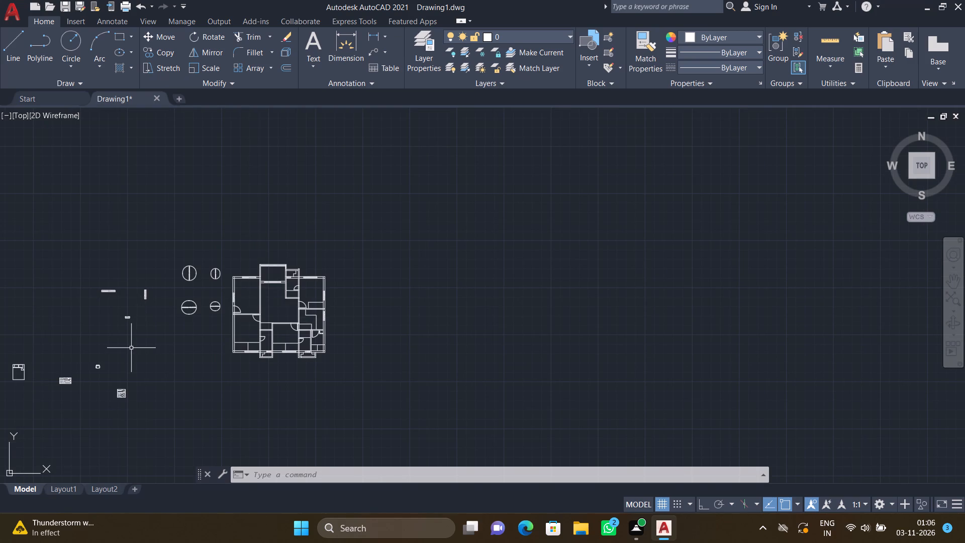
Copy the three-seat sofa symbol by its back's midpoint into the northwest room, just south of the north wall window.
scroll(102, 365, "down", 2)
scroll(51, 389, "down", 1)
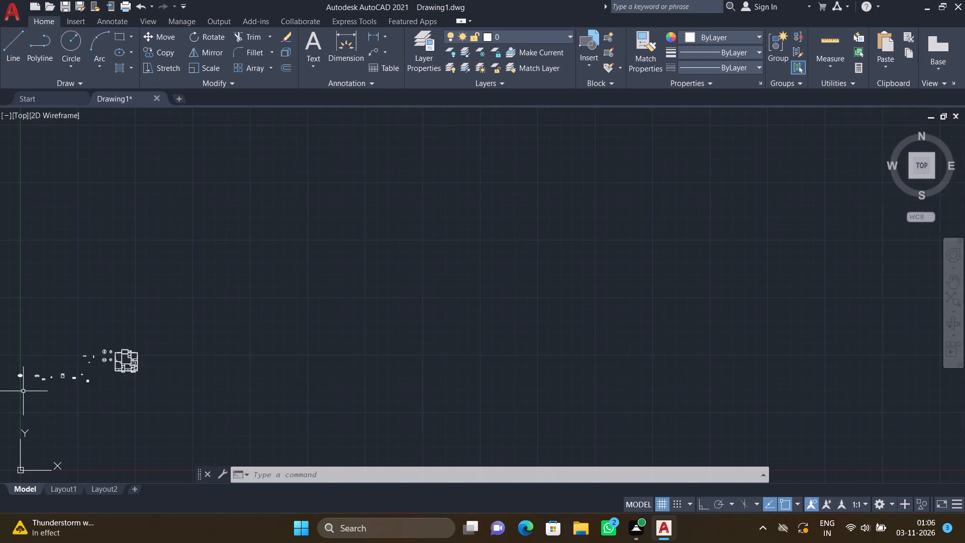
scroll(30, 384, "up", 3)
scroll(69, 362, "up", 2)
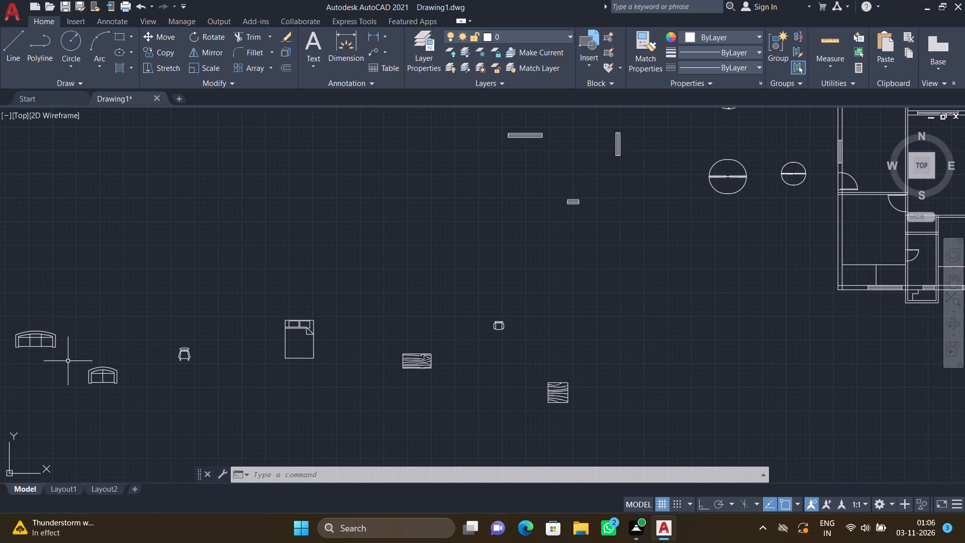
type("CO")
key("Return")
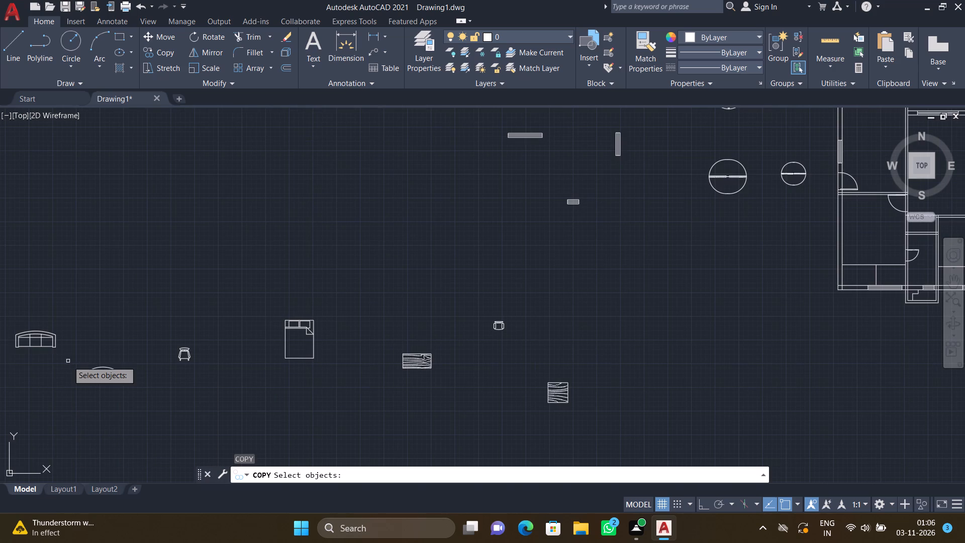
scroll(60, 357, "up", 2)
scroll(61, 357, "down", 2)
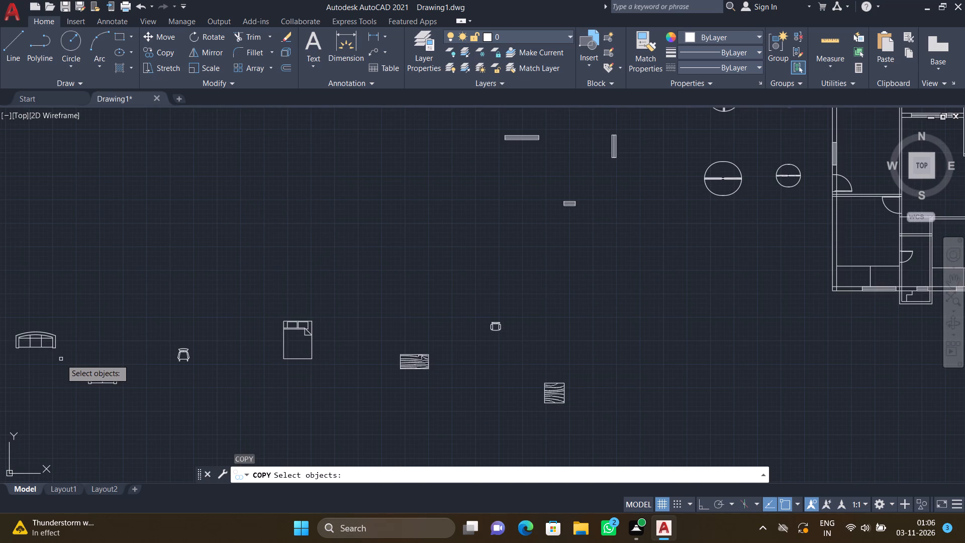
left_click(61, 362)
scroll(11, 321, "up", 2)
left_click(9, 318)
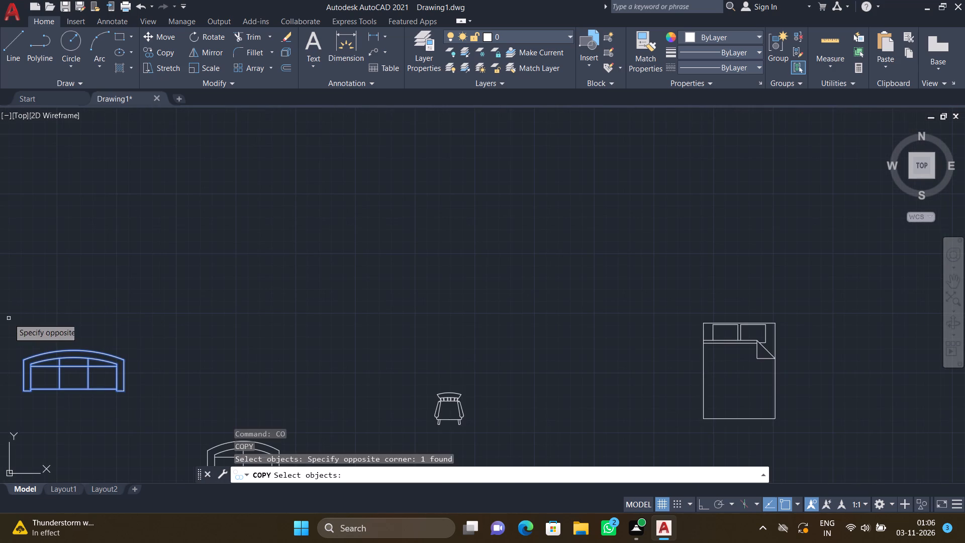
key("Return")
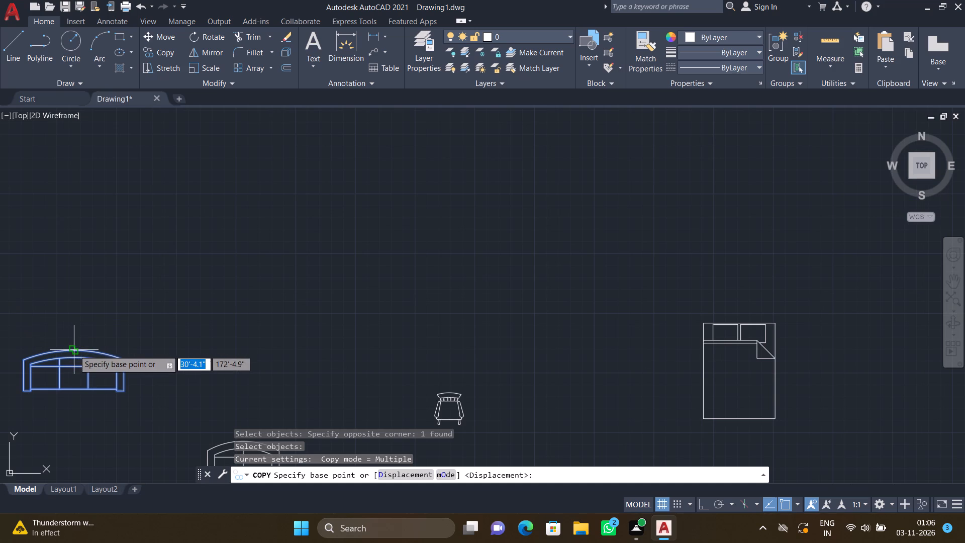
left_click(75, 349)
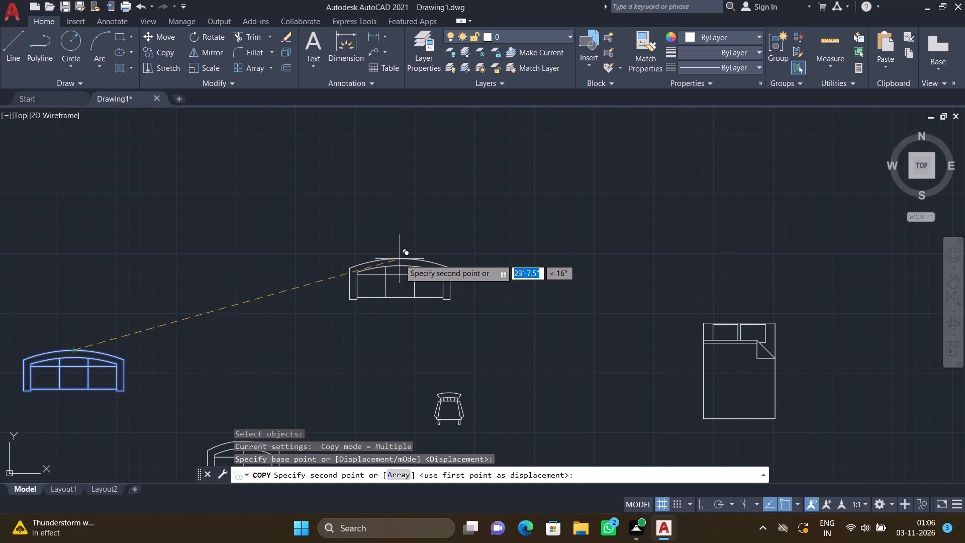
scroll(408, 264, "down", 3)
scroll(544, 233, "down", 2)
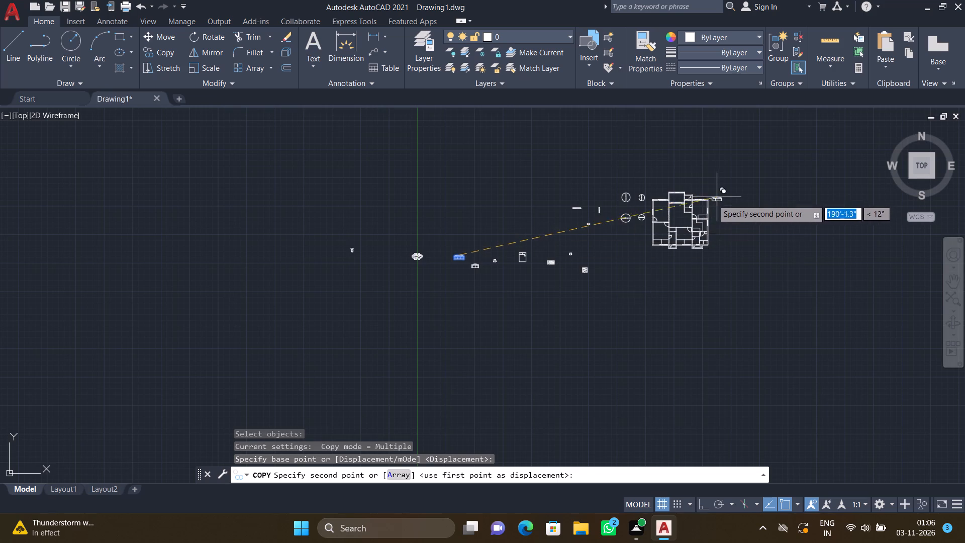
scroll(698, 204, "up", 2)
scroll(612, 200, "up", 3)
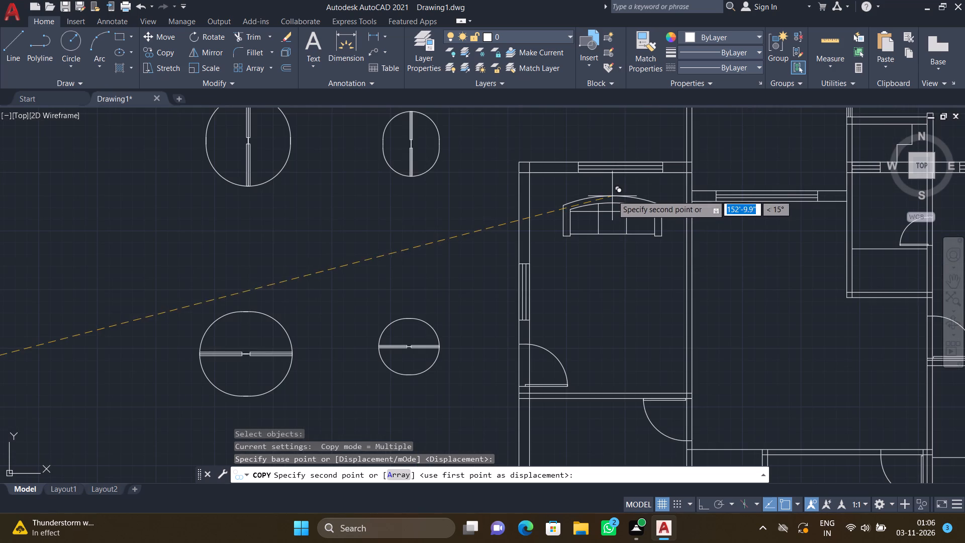
scroll(610, 191, "up", 1)
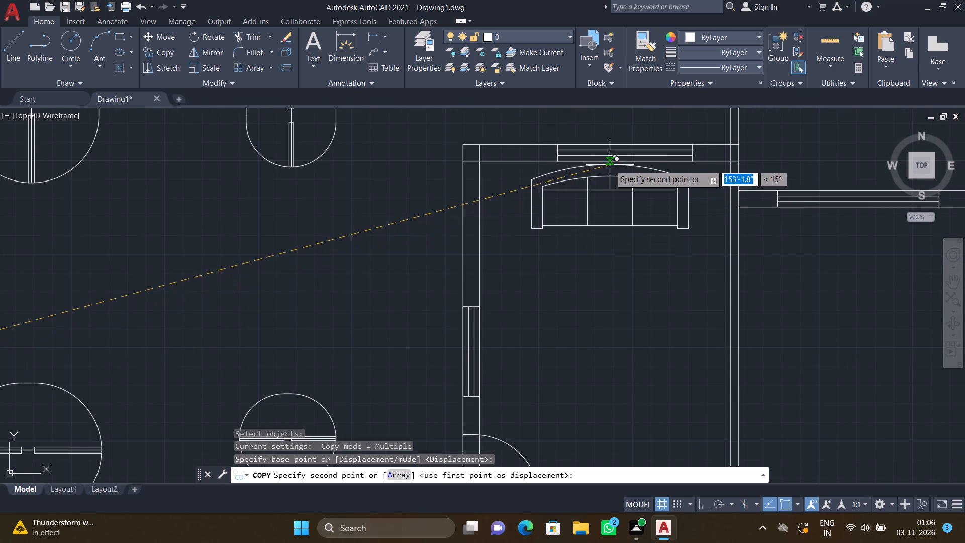
scroll(606, 170, "up", 2)
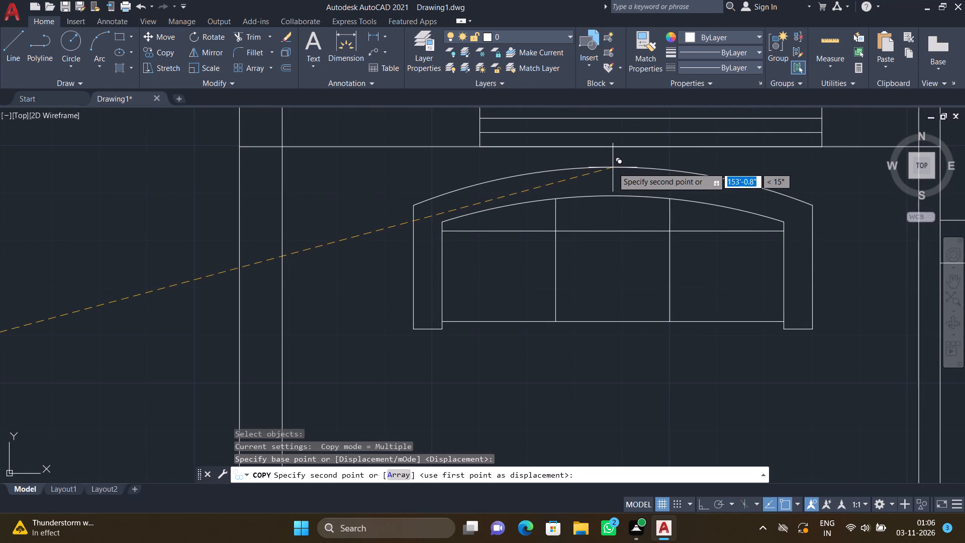
left_click(614, 164)
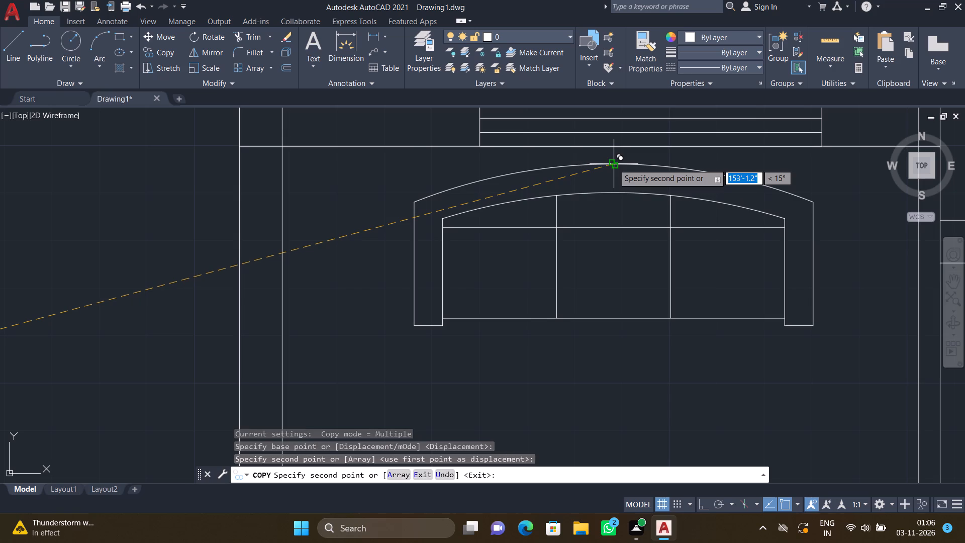
key("Return")
Draw a rectangle about 1'-7.9" wide by 1'-7.1" deep between the northwest room's west wall and the sofa.
scroll(580, 159, "down", 3)
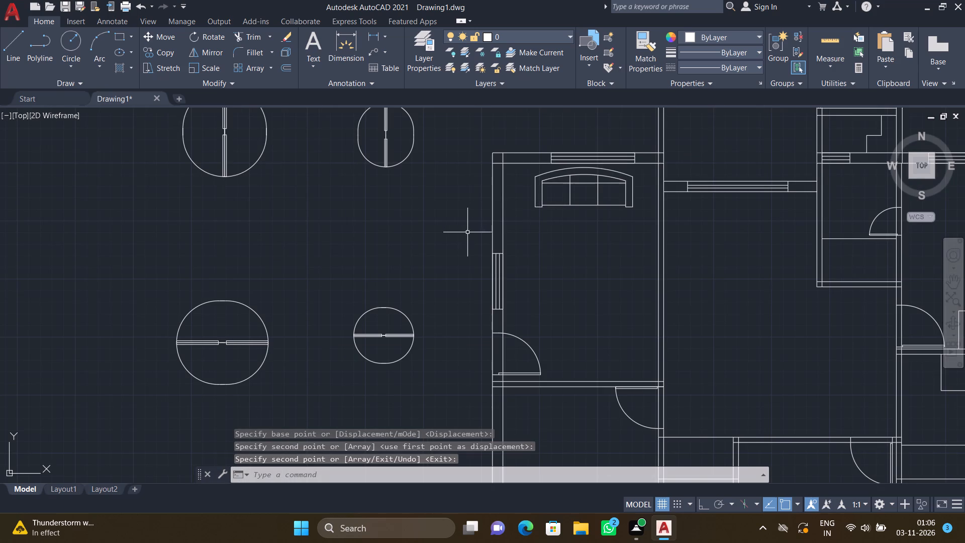
scroll(405, 228, "down", 1)
scroll(482, 207, "up", 2)
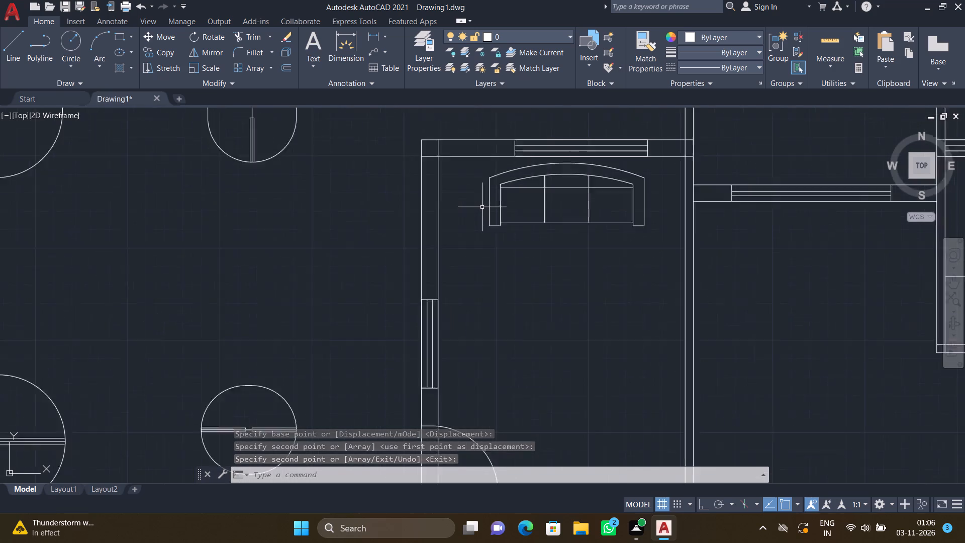
scroll(482, 207, "up", 1)
type("REC")
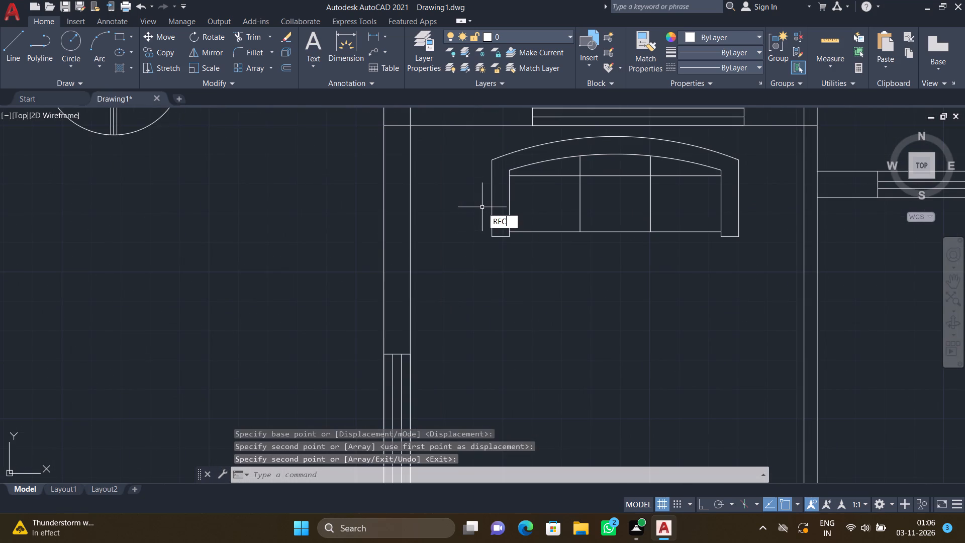
key("Return")
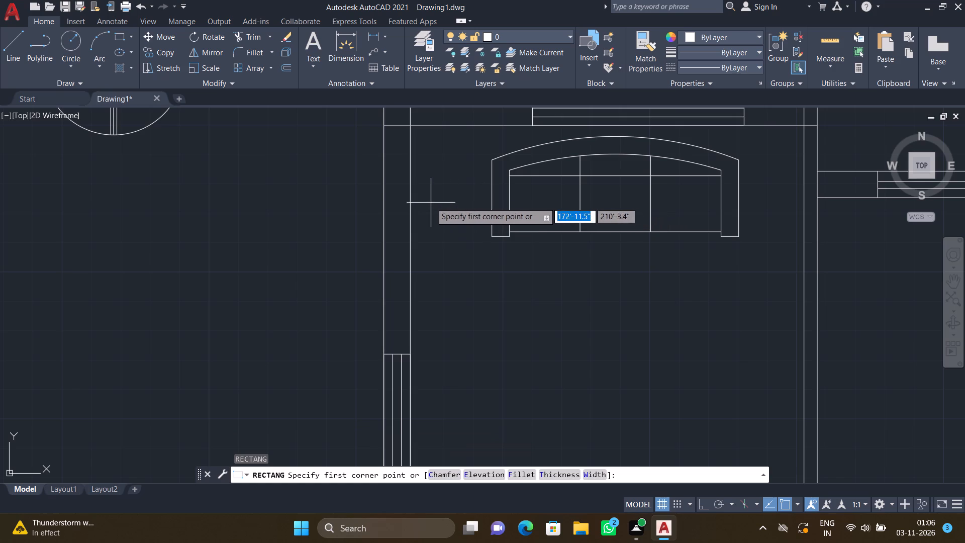
scroll(423, 184, "up", 1)
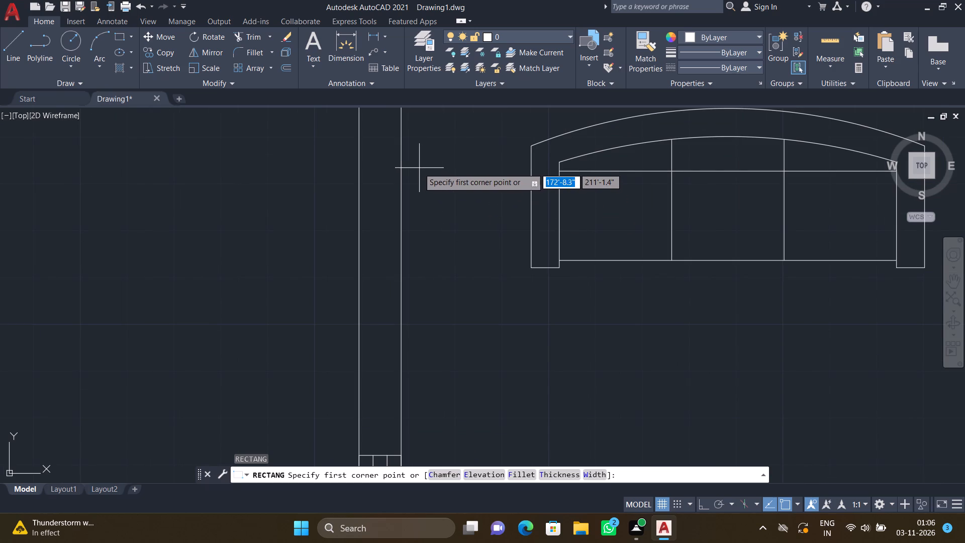
left_click(417, 167)
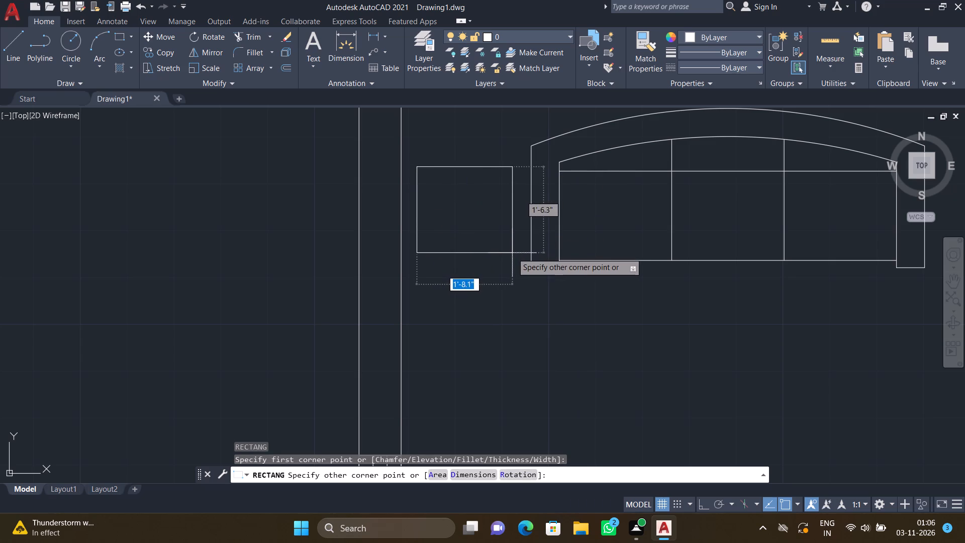
scroll(509, 253, "up", 1)
scroll(510, 251, "down", 1)
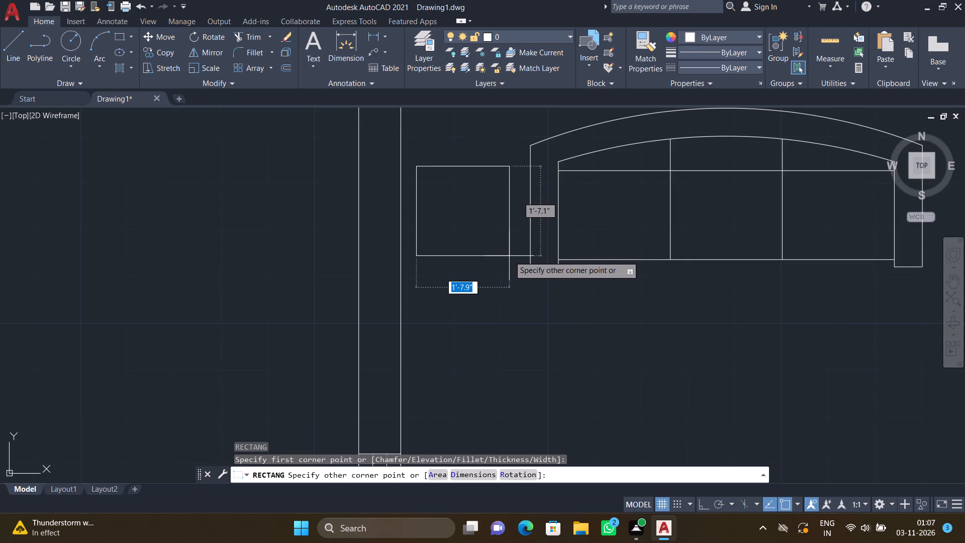
left_click(509, 256)
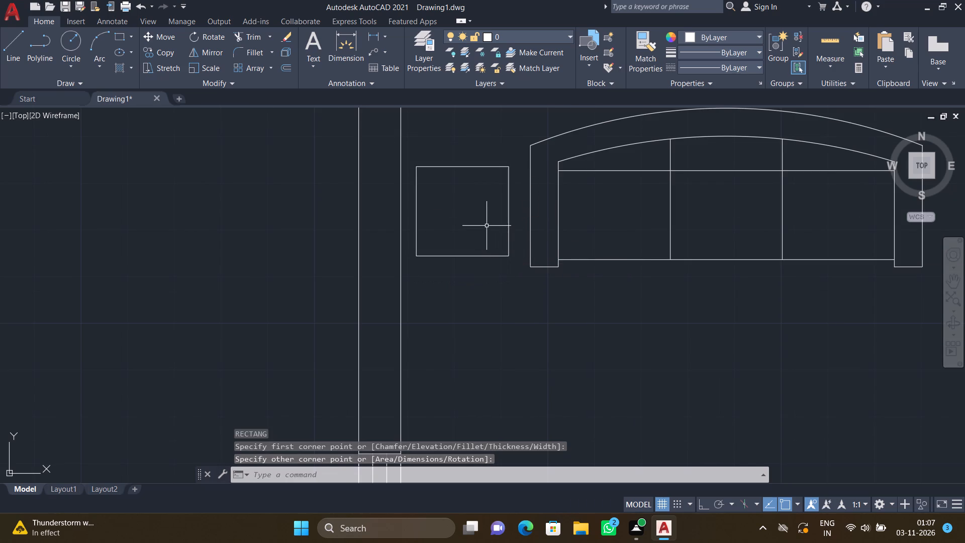
Draw two concentric circles at the rectangle's centre, with radii of about 6.6" and 3.9".
key("c")
key("Return")
scroll(462, 171, "up", 1)
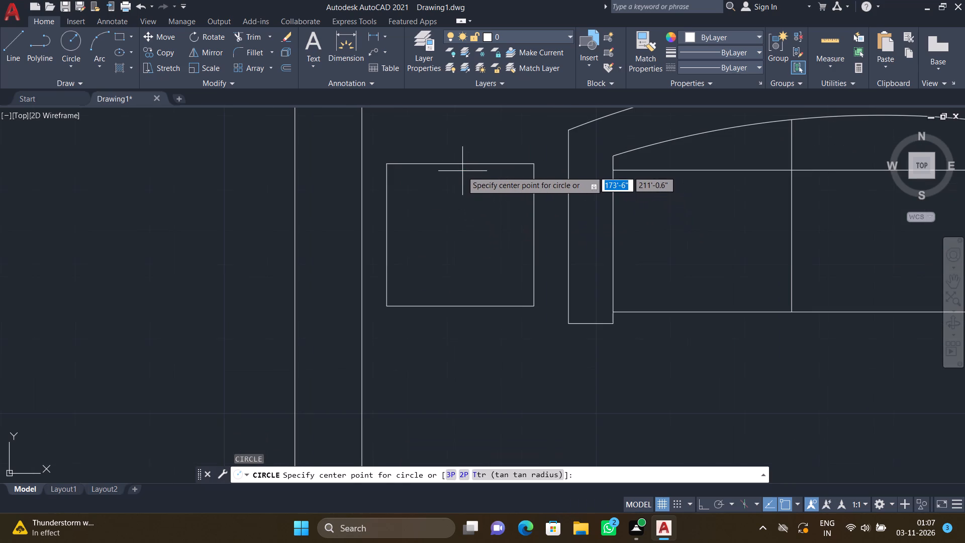
left_click(459, 237)
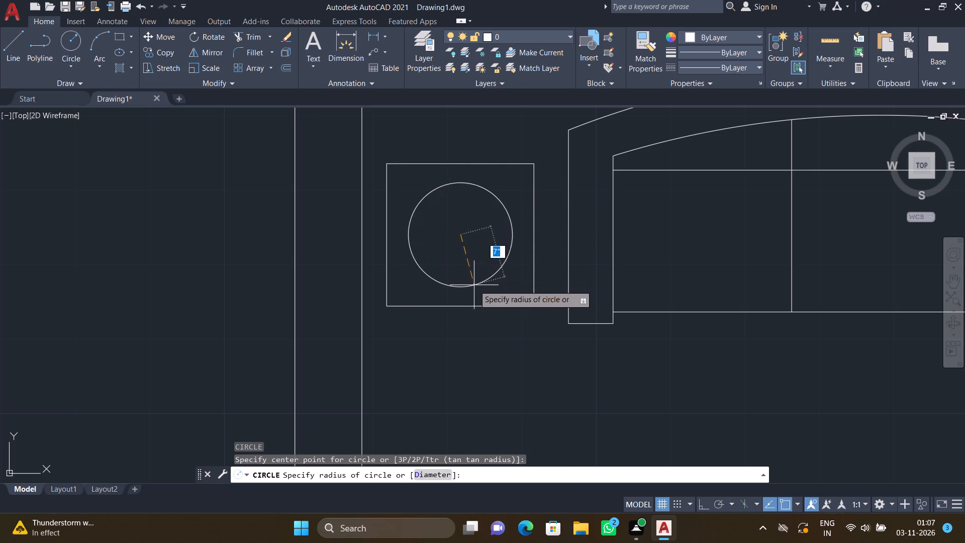
left_click(473, 282)
key("c")
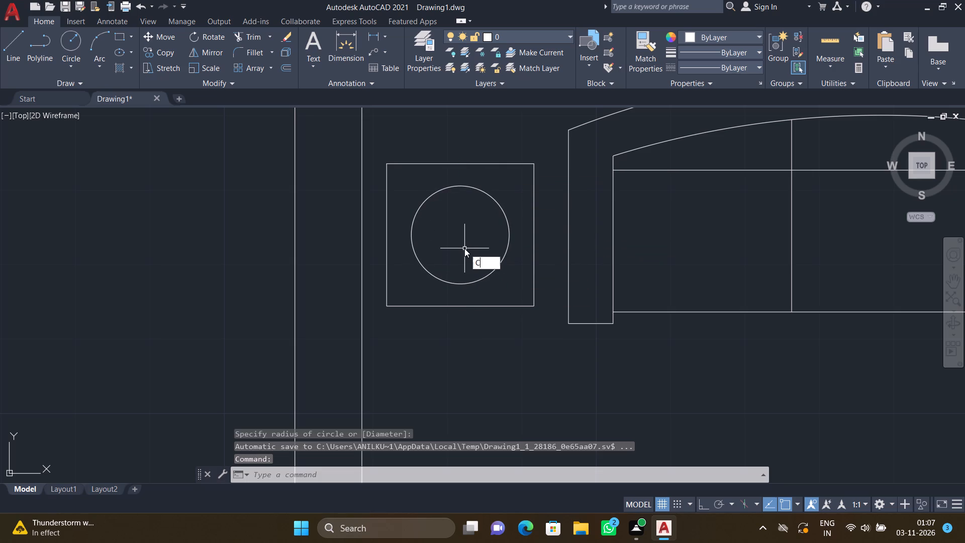
key("Return")
scroll(462, 205, "up", 2)
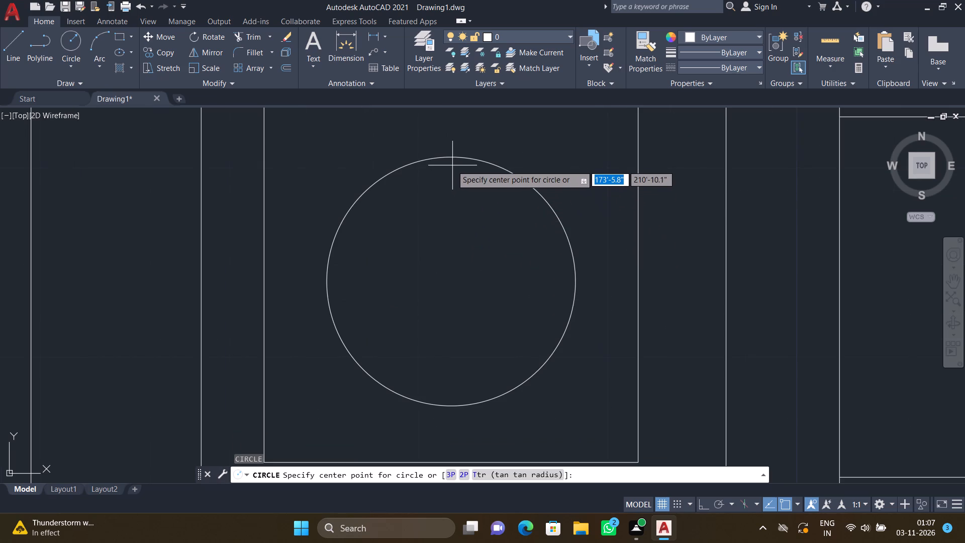
left_click(450, 279)
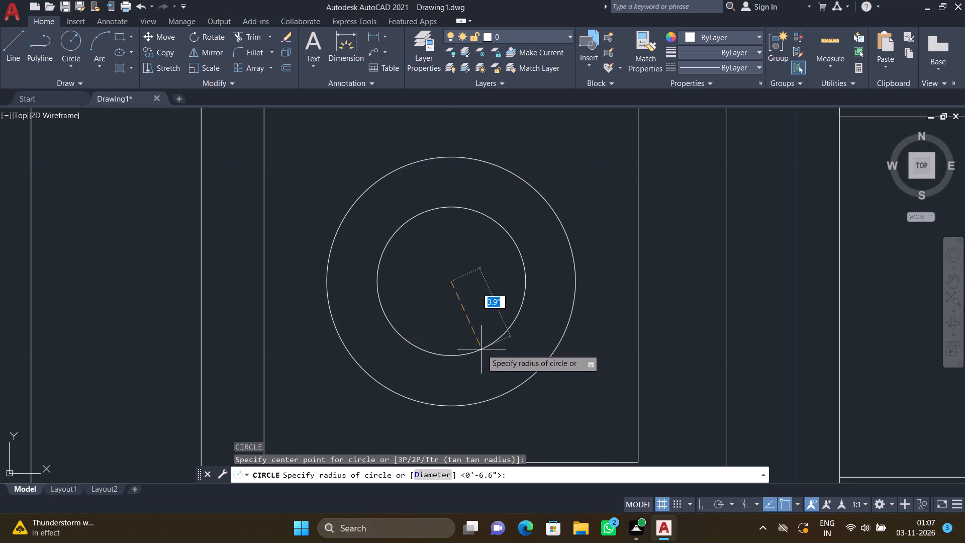
left_click(481, 349)
With Ortho on, draw vertical and horizontal lines across the outer circle's full diameter, joining its opposite quadrants.
key("l")
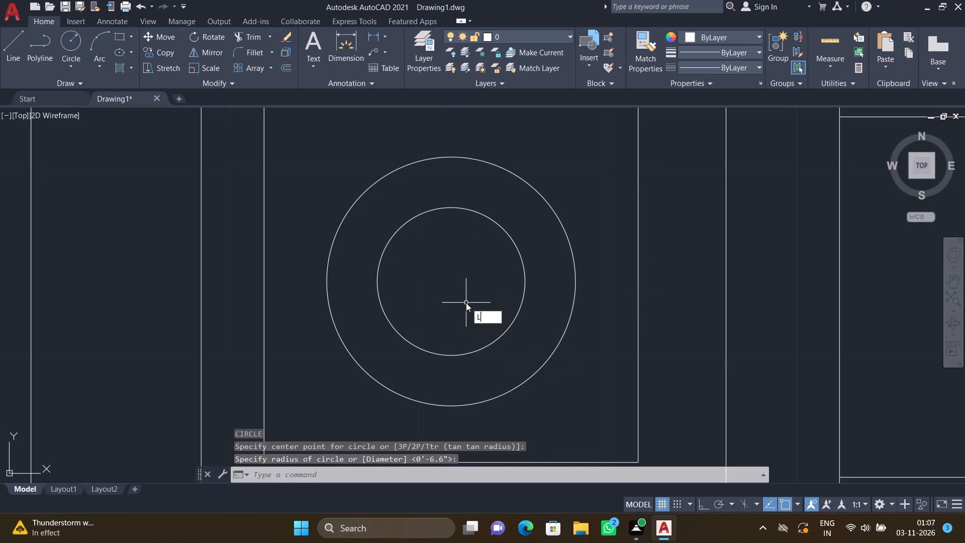
key("Return")
key("F8")
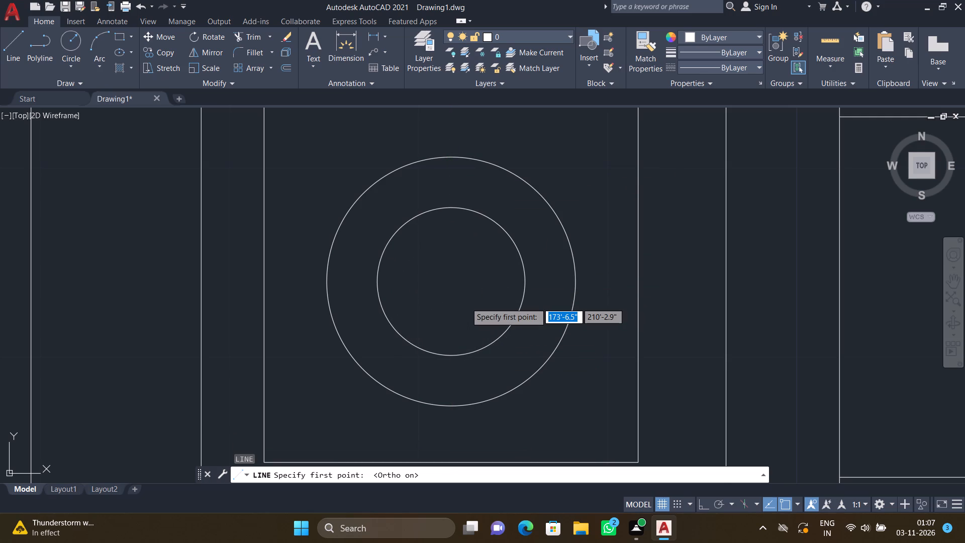
scroll(461, 283, "down", 2)
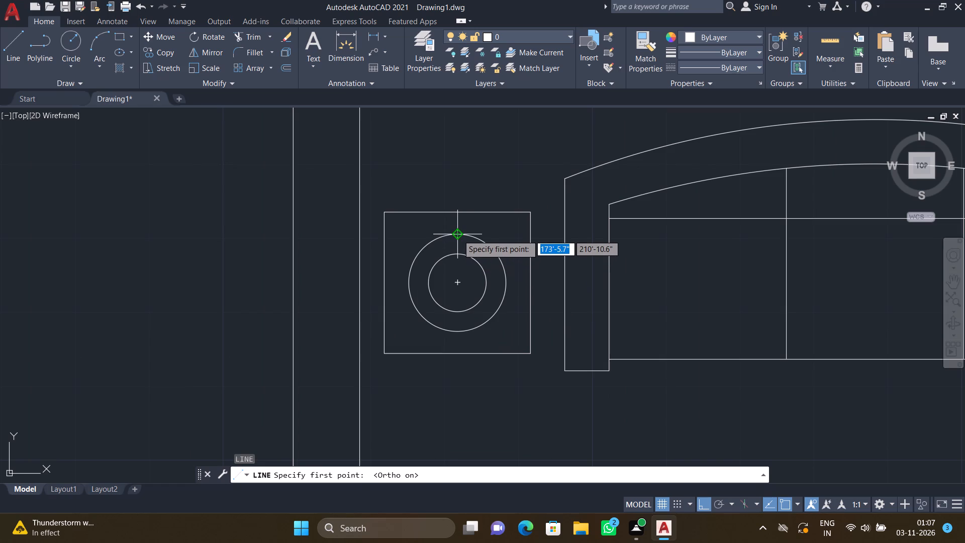
left_click(458, 235)
scroll(458, 321, "up", 1)
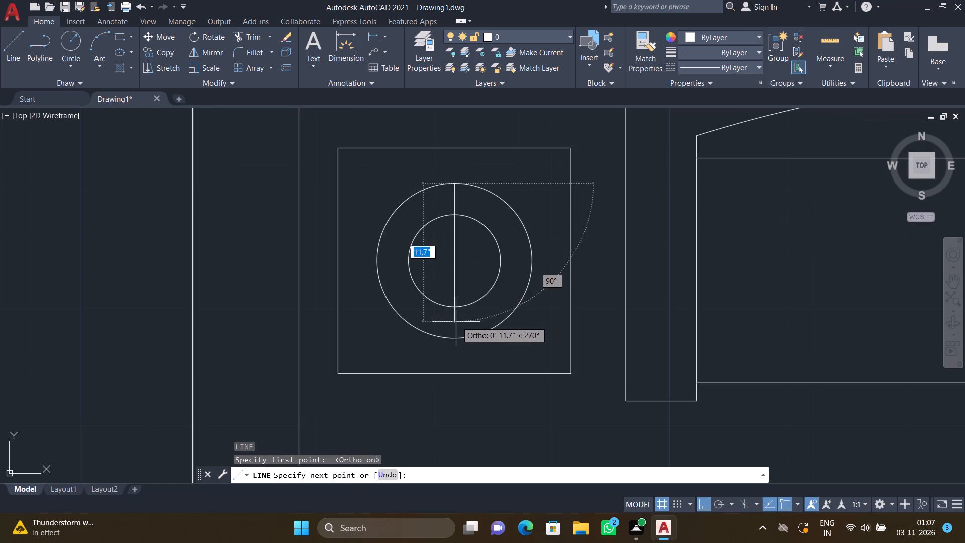
left_click(458, 339)
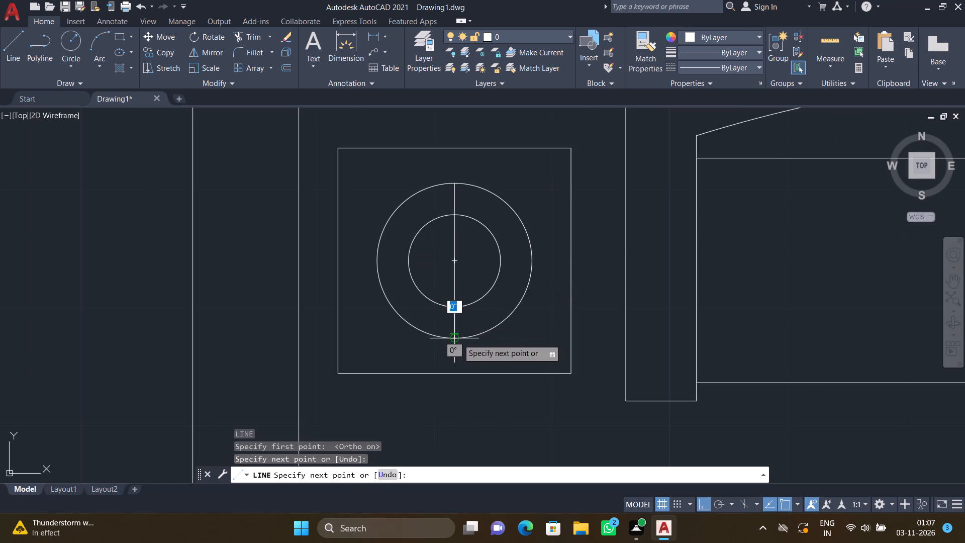
key("Return")
key("l")
key("Return")
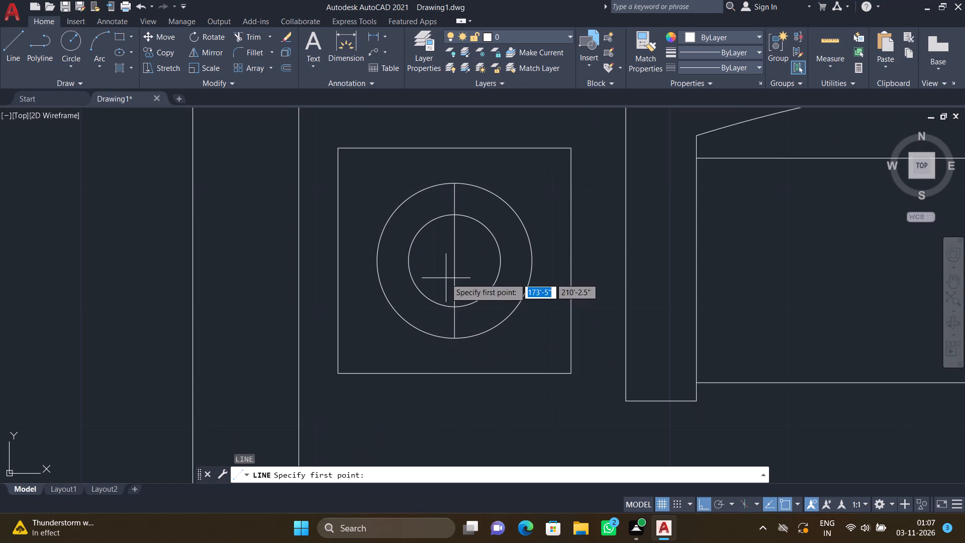
left_click_drag(376, 258, 381, 258)
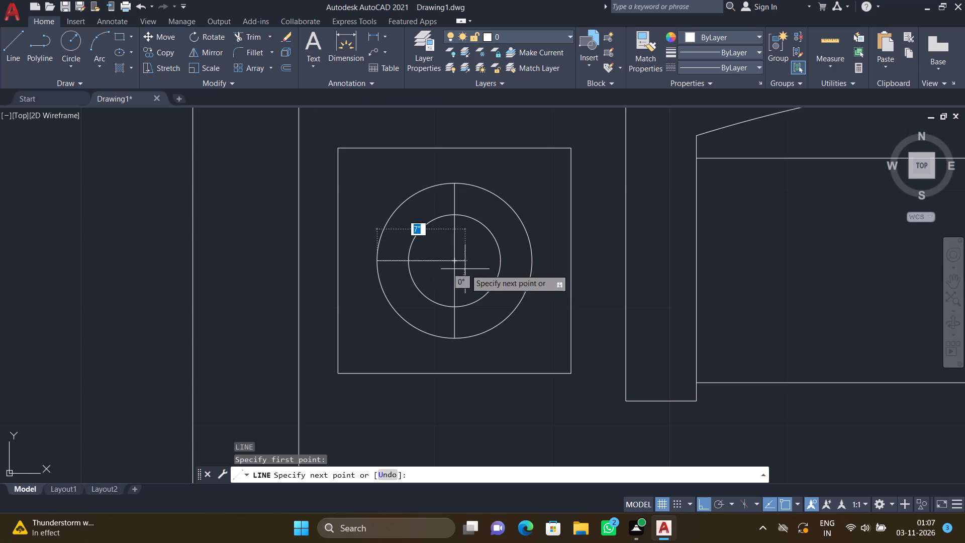
scroll(518, 268, "up", 2)
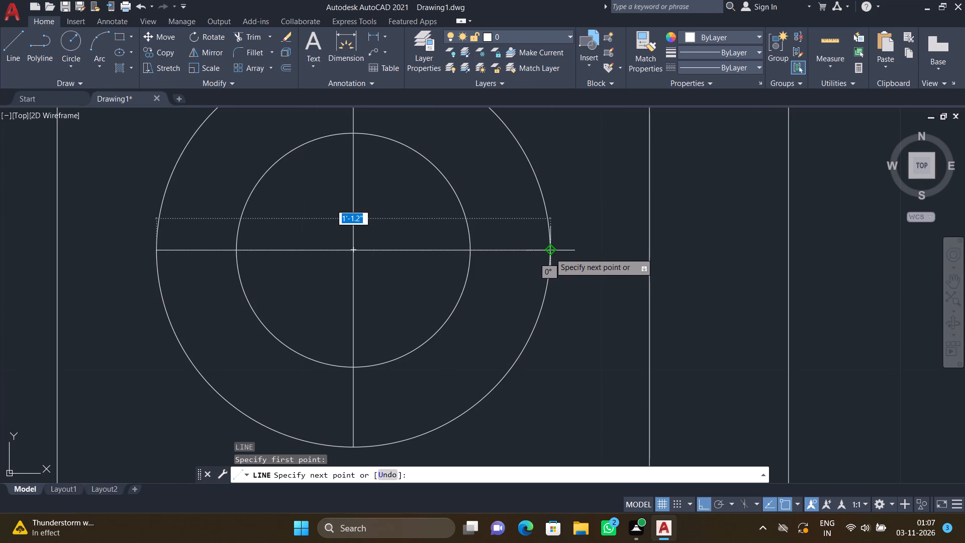
left_click(550, 252)
key("Return")
Trim away the four segments of the crossing lines that lie inside the inner circle.
scroll(481, 265, "down", 4)
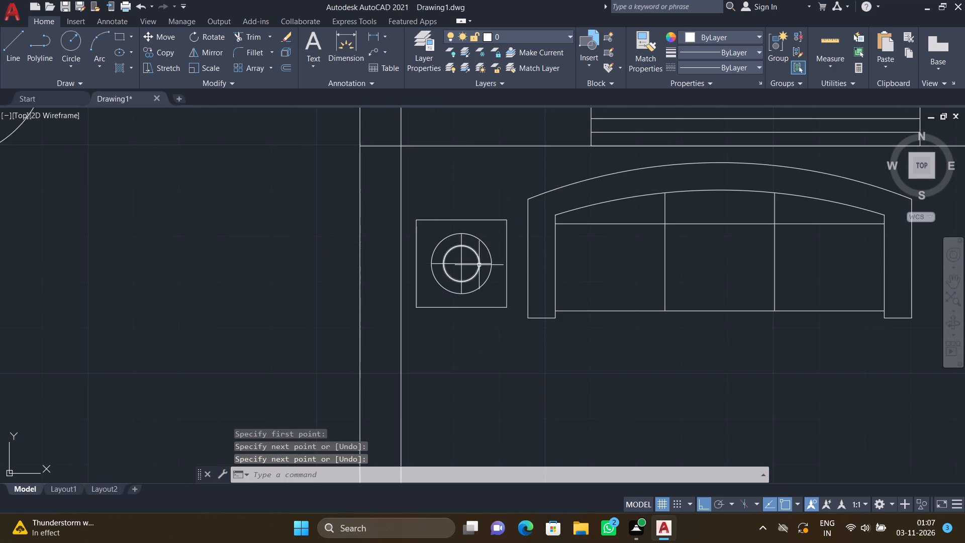
key("t")
key("r")
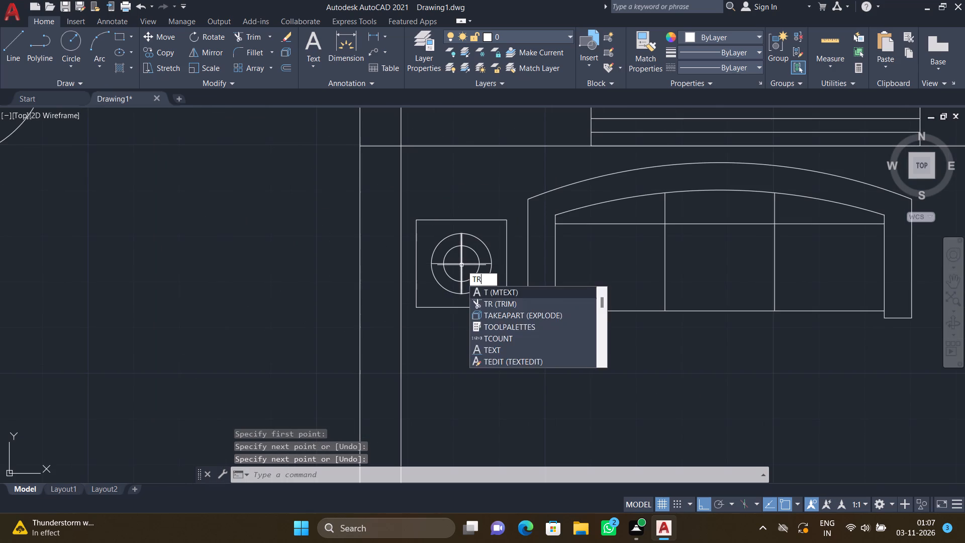
key("Return")
scroll(457, 261, "up", 3)
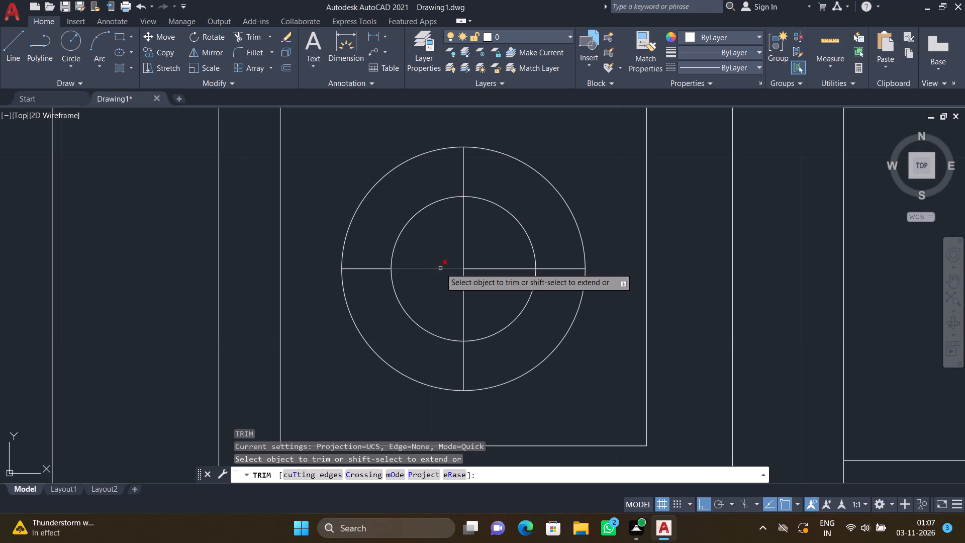
left_click(440, 268)
left_click(464, 244)
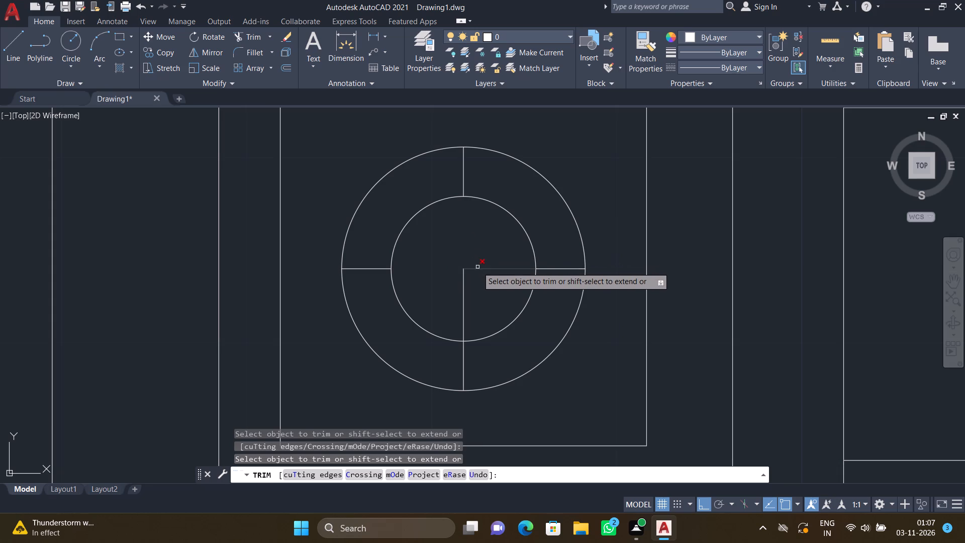
left_click(477, 267)
left_click_drag(460, 283, 476, 294)
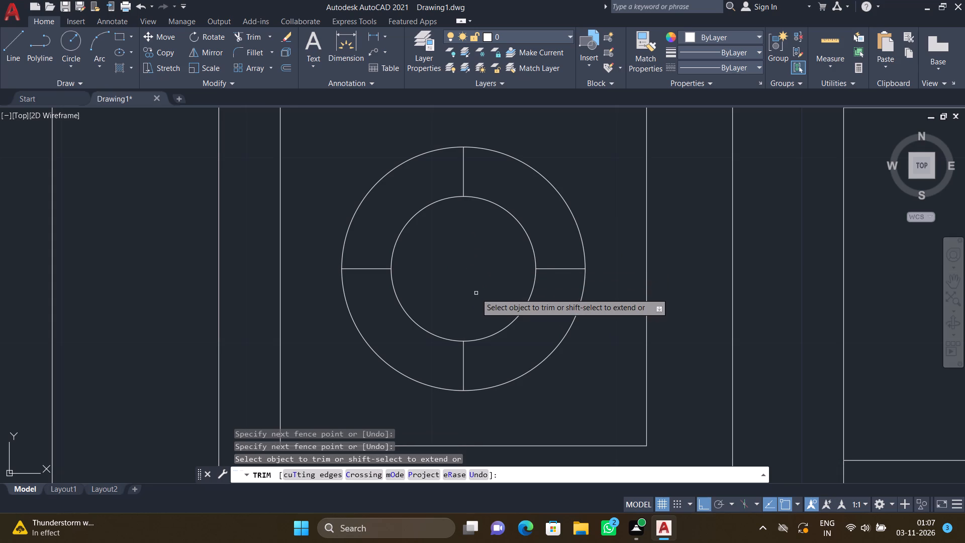
key("Return")
Copy the side table with its lamp circles by its top edge midpoint about 9'-1.7" due east, to the sofa's other side.
scroll(473, 290, "down", 5)
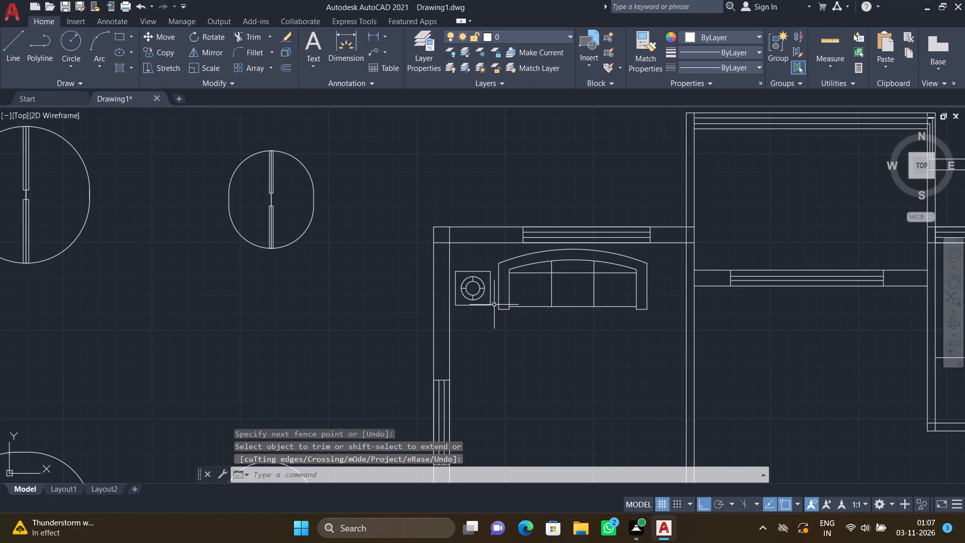
type("CO")
key("Return")
scroll(479, 303, "up", 2)
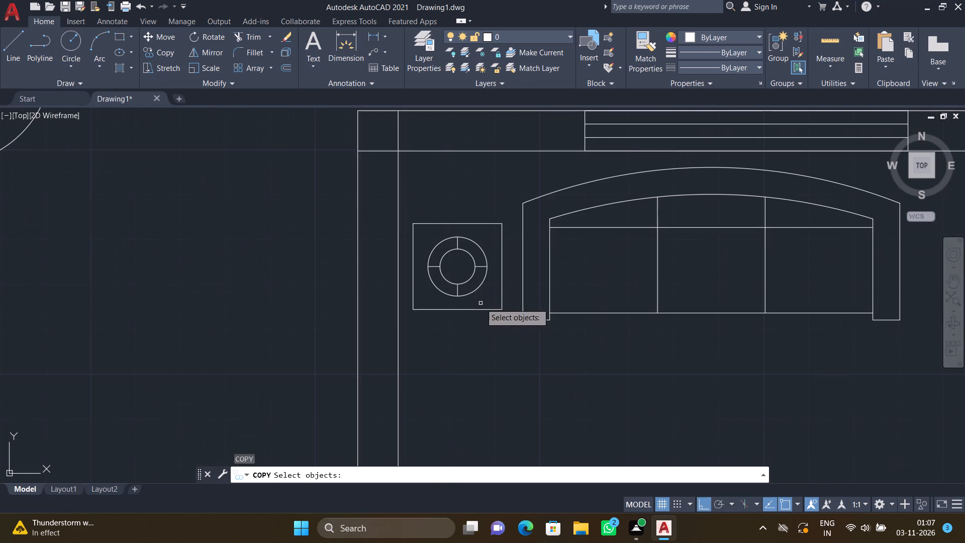
scroll(505, 310, "up", 2)
left_click(500, 320)
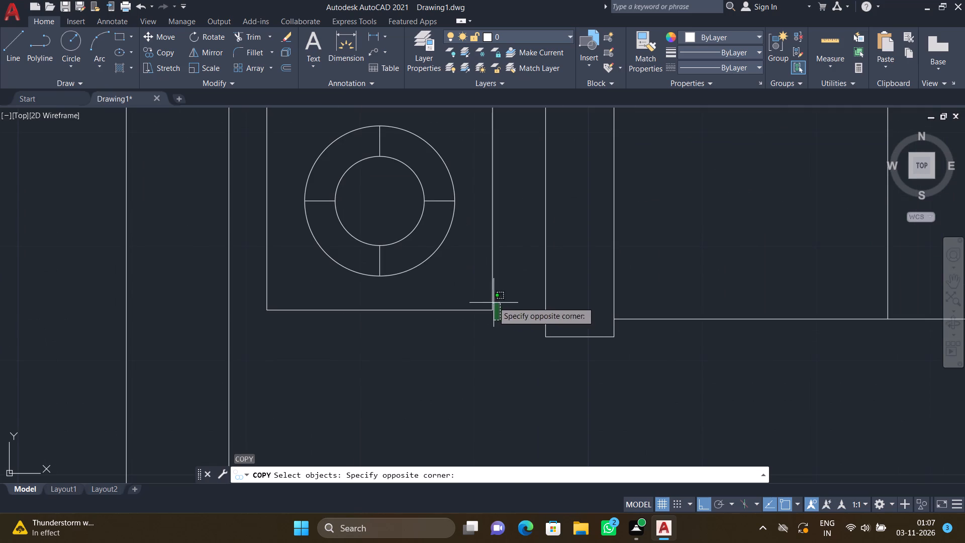
scroll(469, 264, "down", 3)
scroll(421, 219, "up", 2)
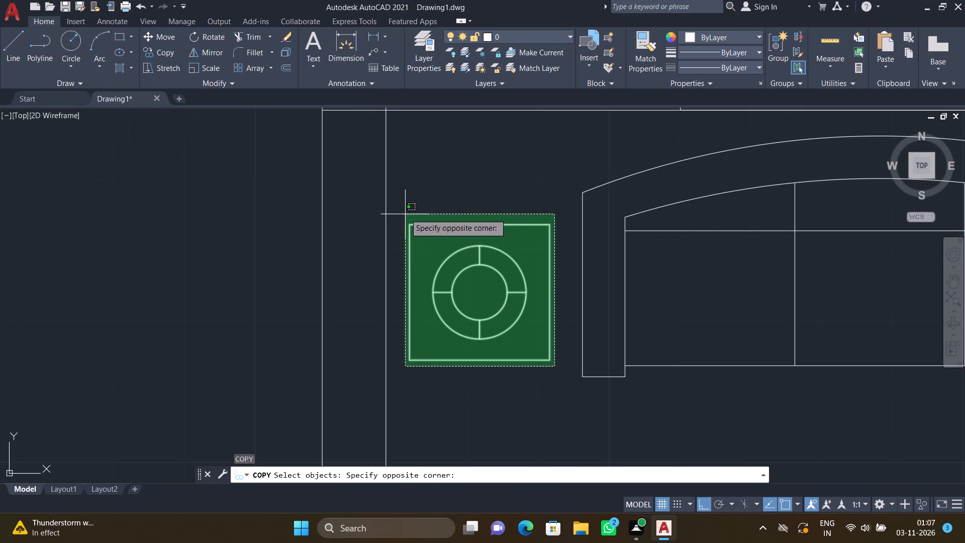
left_click(404, 212)
key("Return")
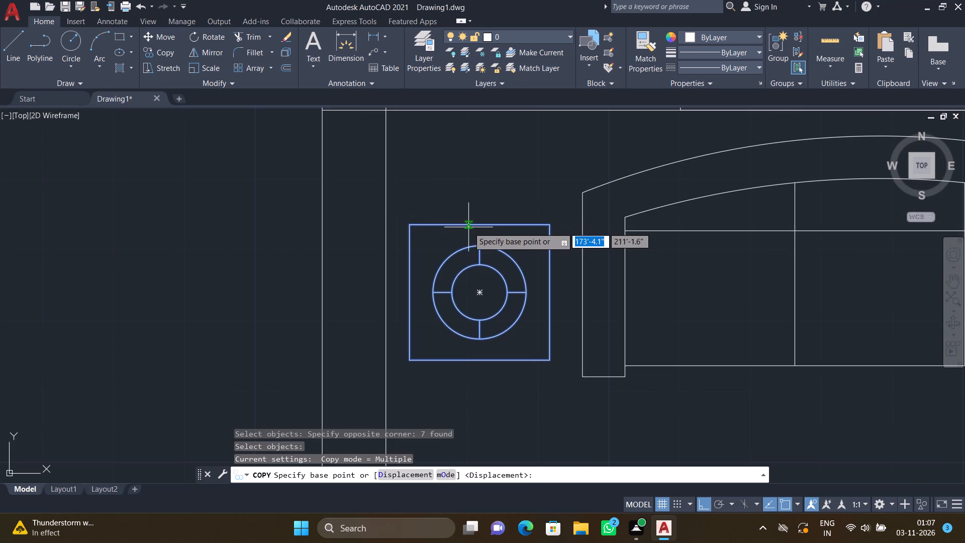
left_click(480, 226)
scroll(533, 256, "down", 3)
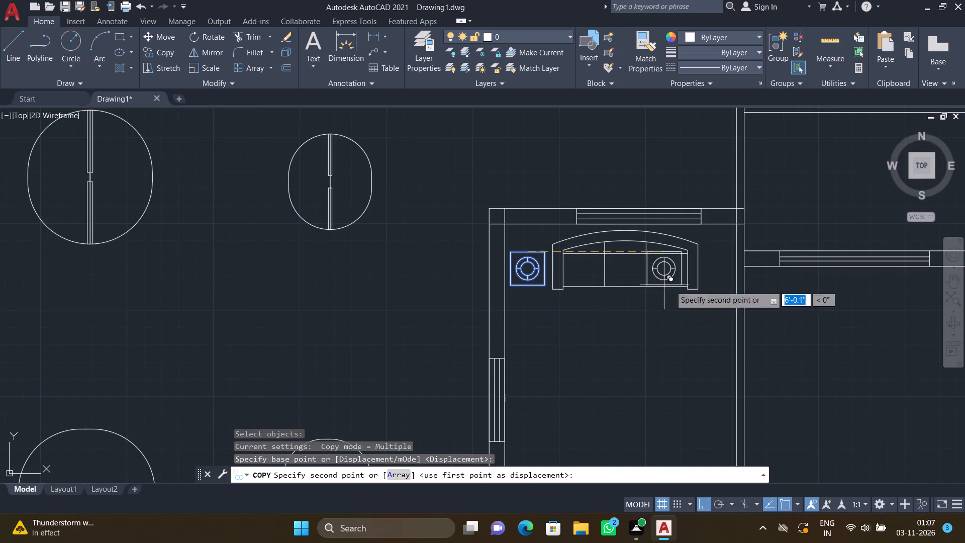
scroll(715, 288, "up", 2)
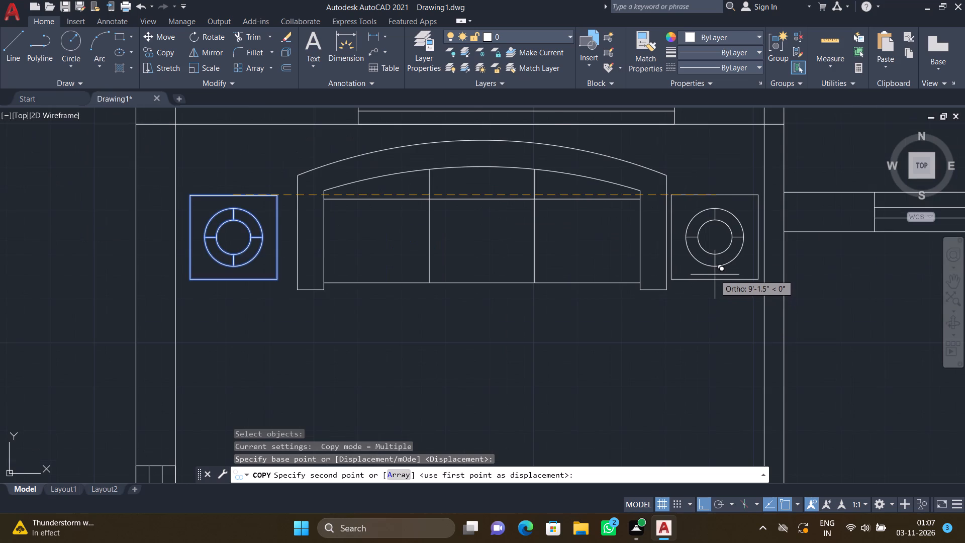
scroll(715, 275, "up", 1)
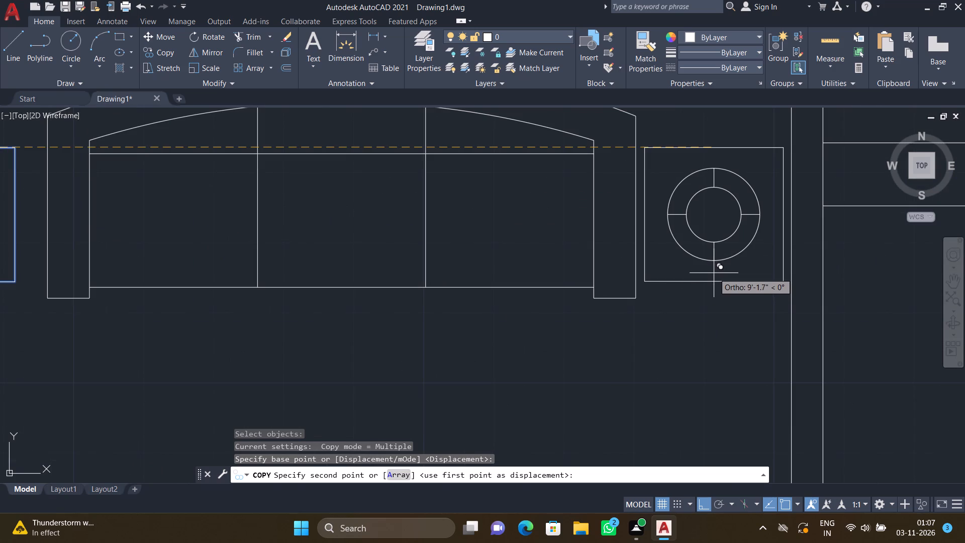
left_click(714, 273)
key("Return")
Move the northwest room's three-seat sofa slightly due west to even the gaps between its two side tables.
key("m")
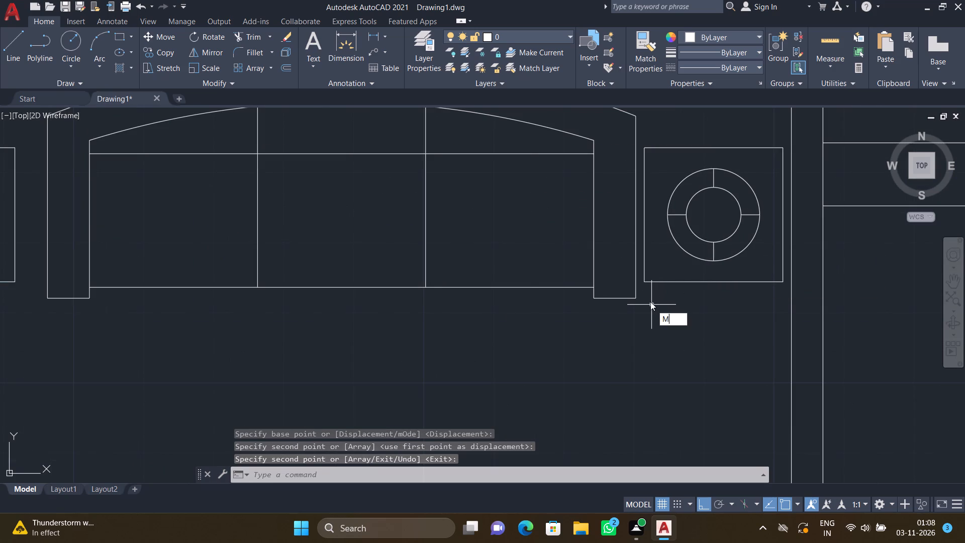
key("Return")
left_click(624, 299)
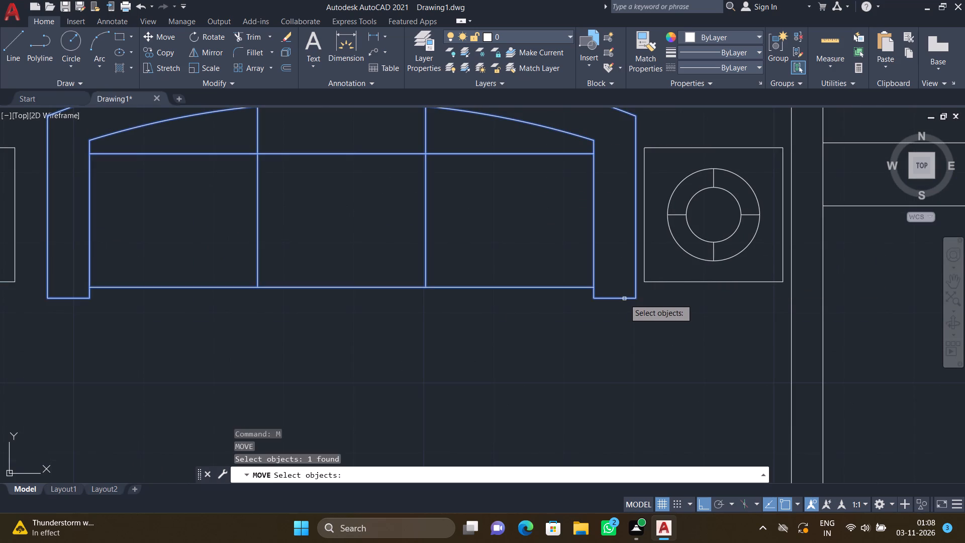
key("Return")
scroll(430, 302, "down", 3)
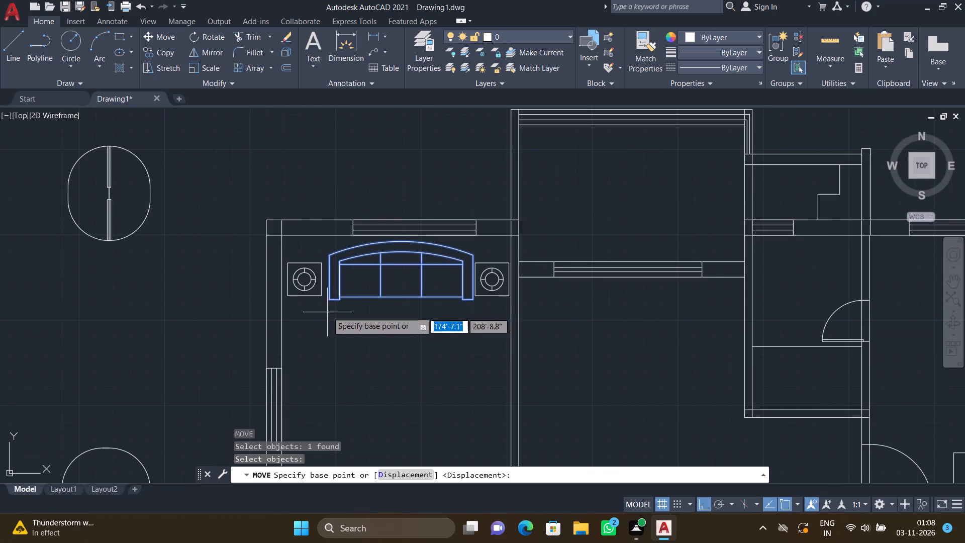
scroll(327, 311, "up", 4)
left_click(326, 251)
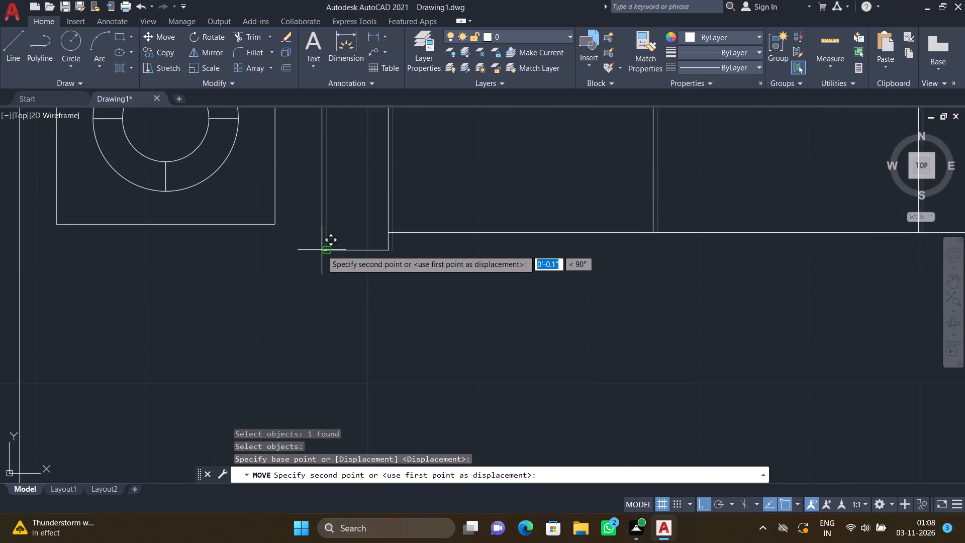
left_click(307, 247)
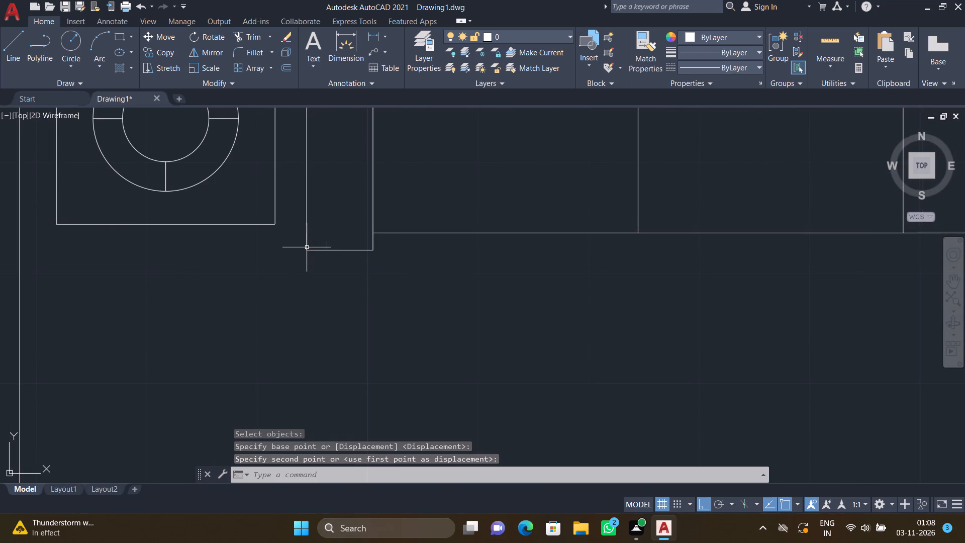
scroll(371, 288, "down", 5)
scroll(454, 288, "up", 2)
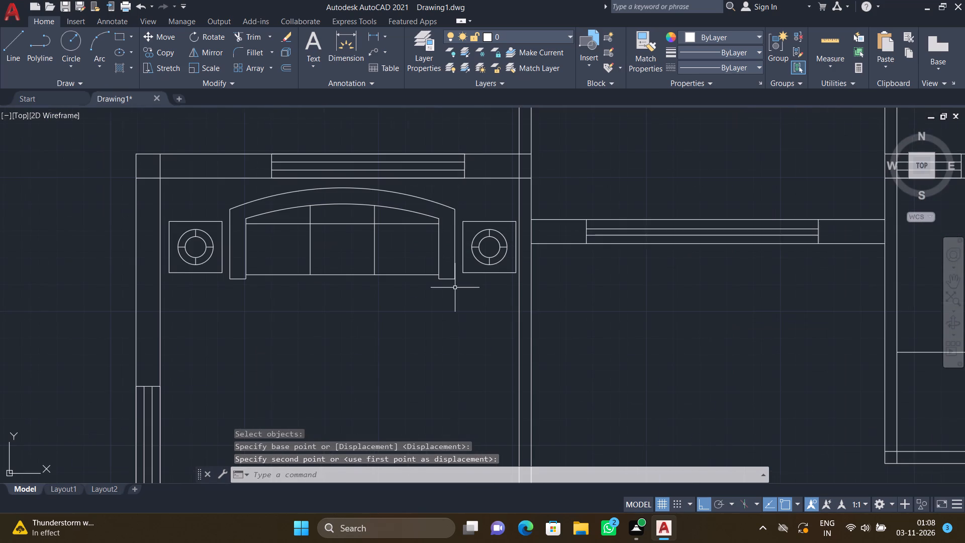
scroll(507, 266, "up", 1)
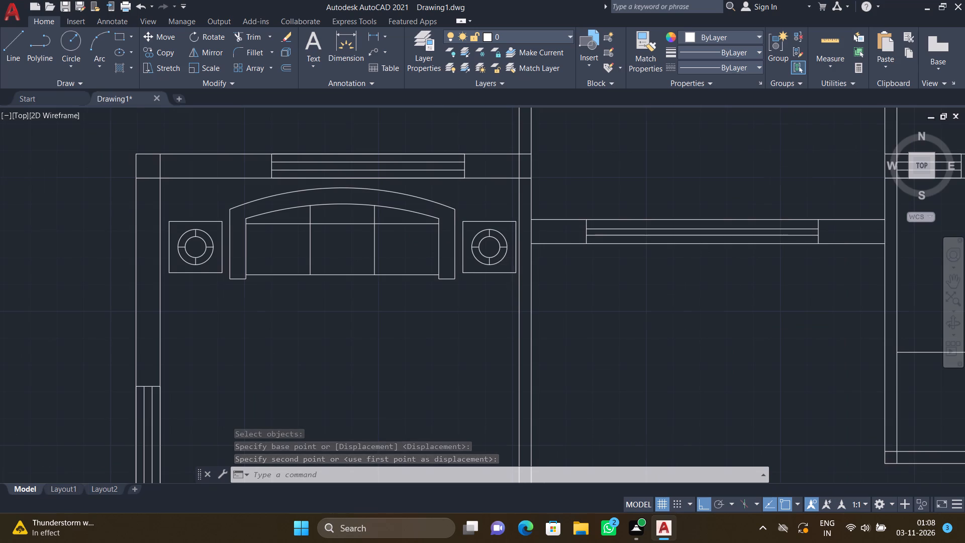
Rotate the source two-seat sofa 90° about the midpoint of its curved back so that it faces east.
scroll(158, 293, "down", 1)
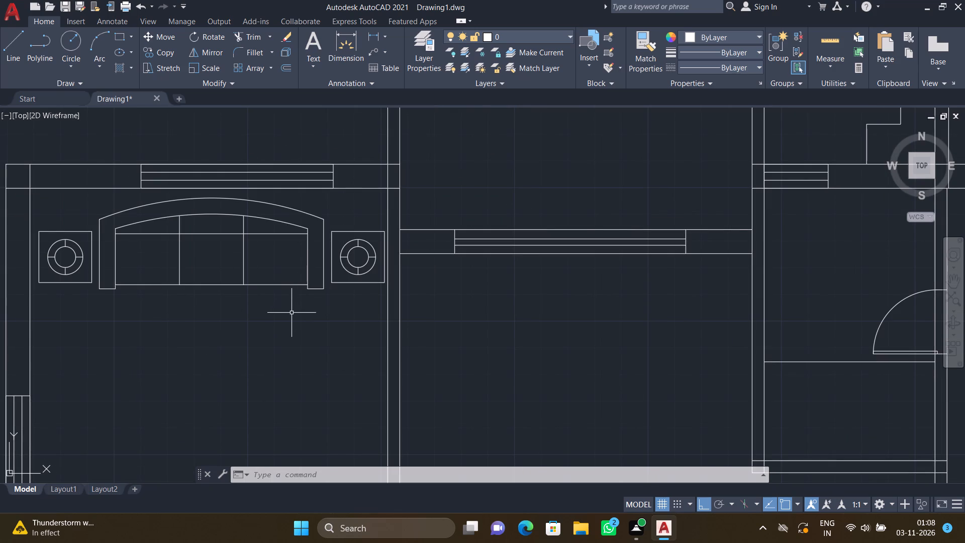
scroll(292, 313, "down", 2)
scroll(238, 383, "down", 4)
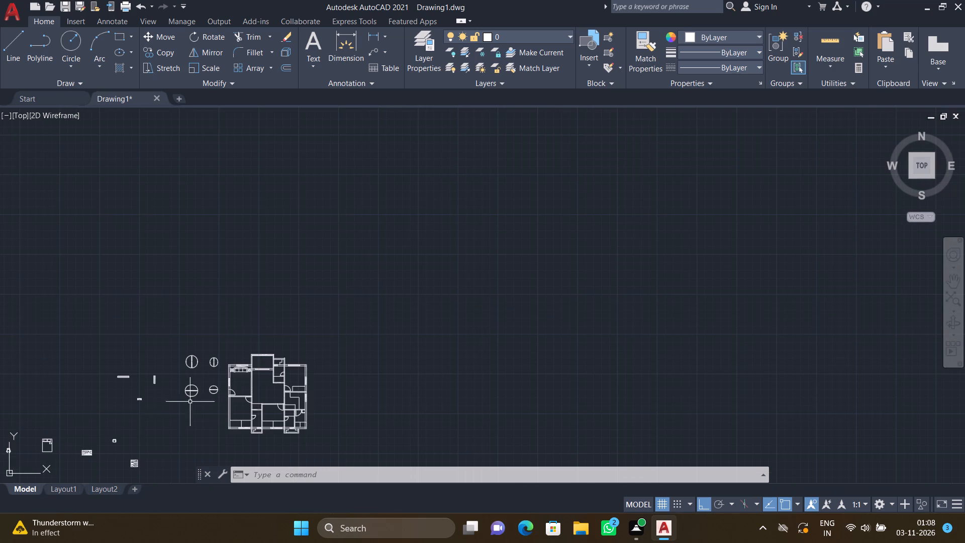
scroll(180, 342, "down", 2)
scroll(76, 397, "up", 4)
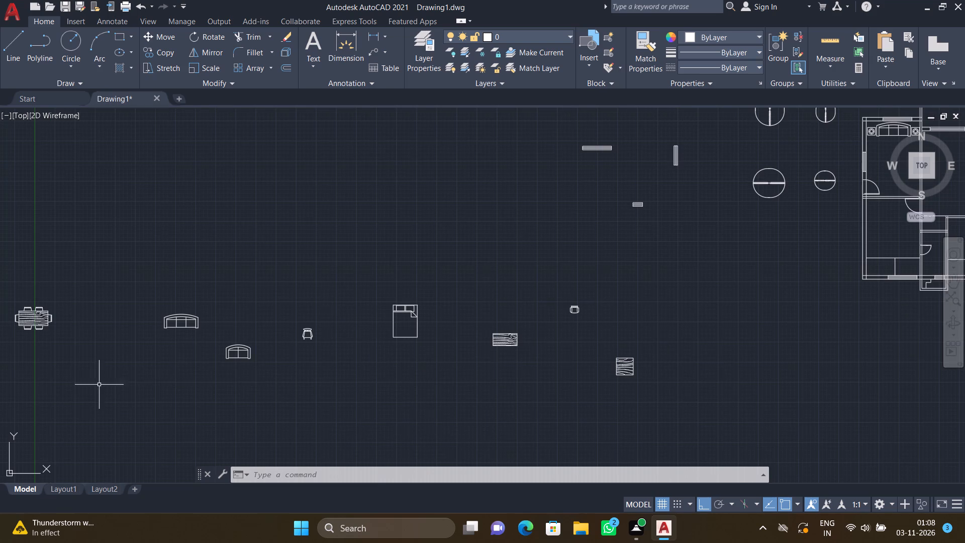
type("RO")
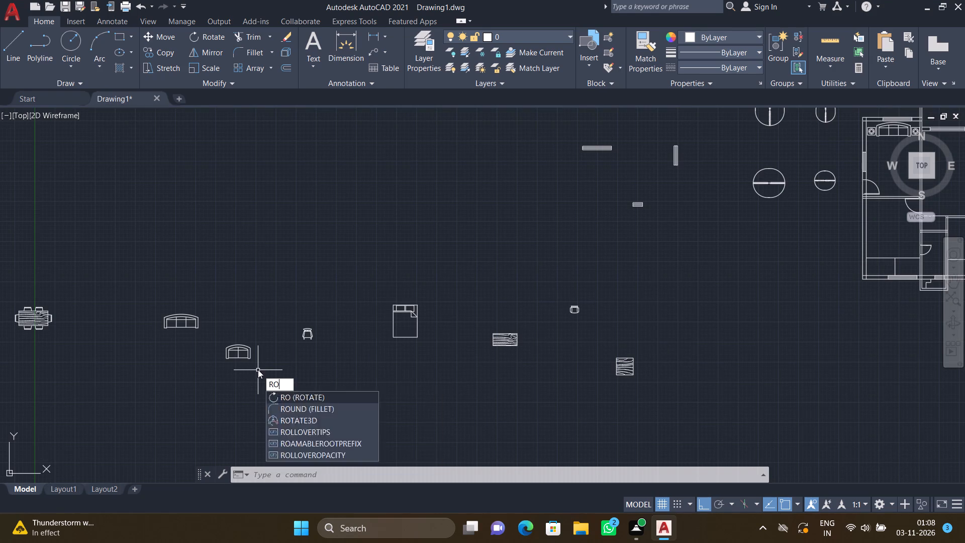
key("Return")
scroll(256, 368, "up", 2)
left_click(255, 367)
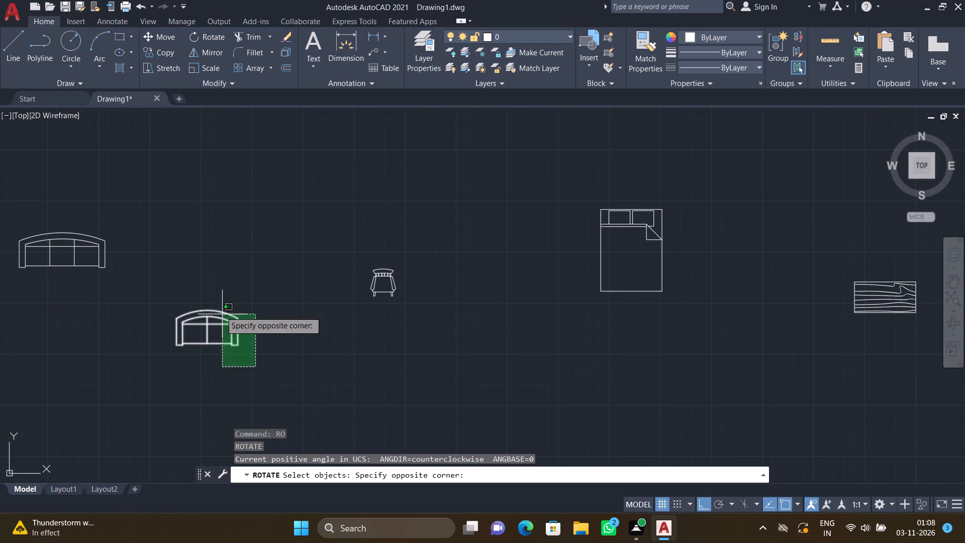
left_click(140, 276)
key("Return")
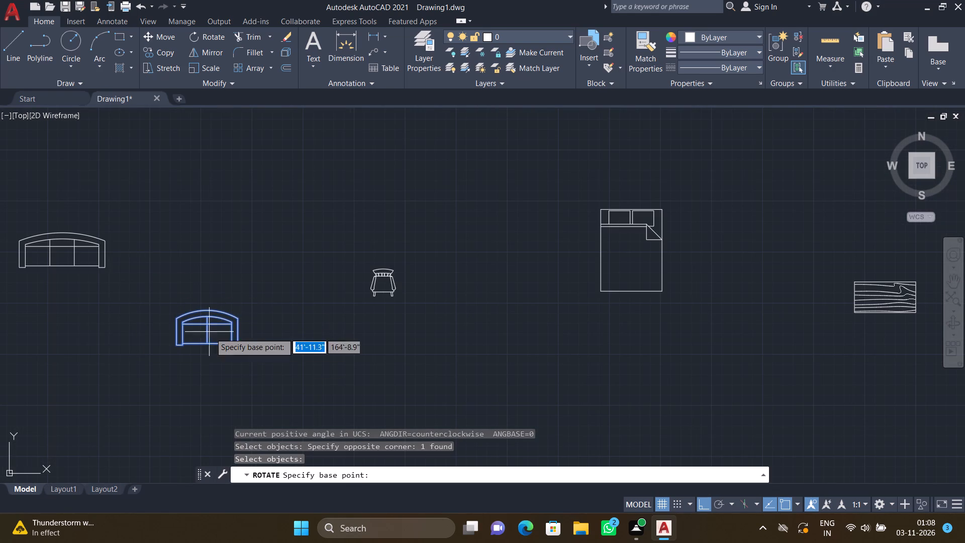
scroll(207, 312, "up", 1)
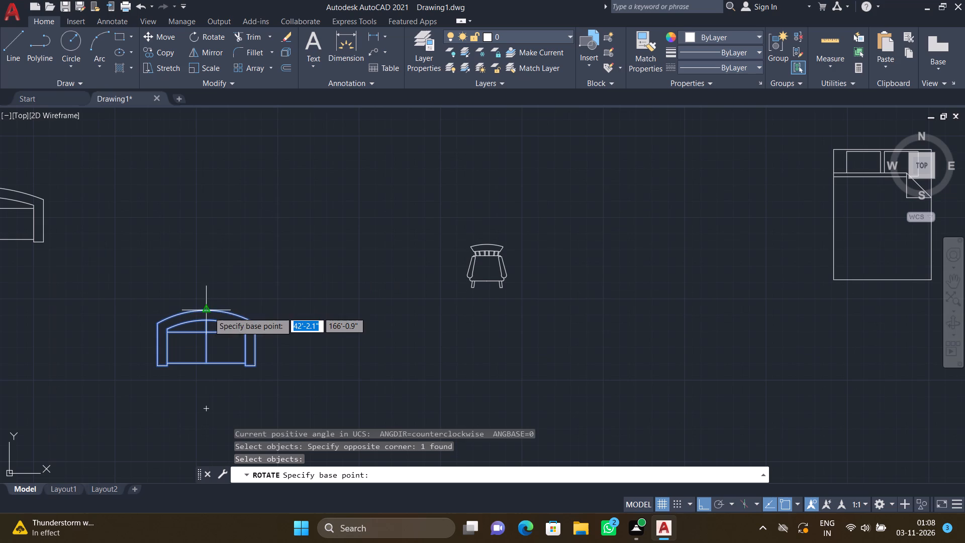
left_click(208, 308)
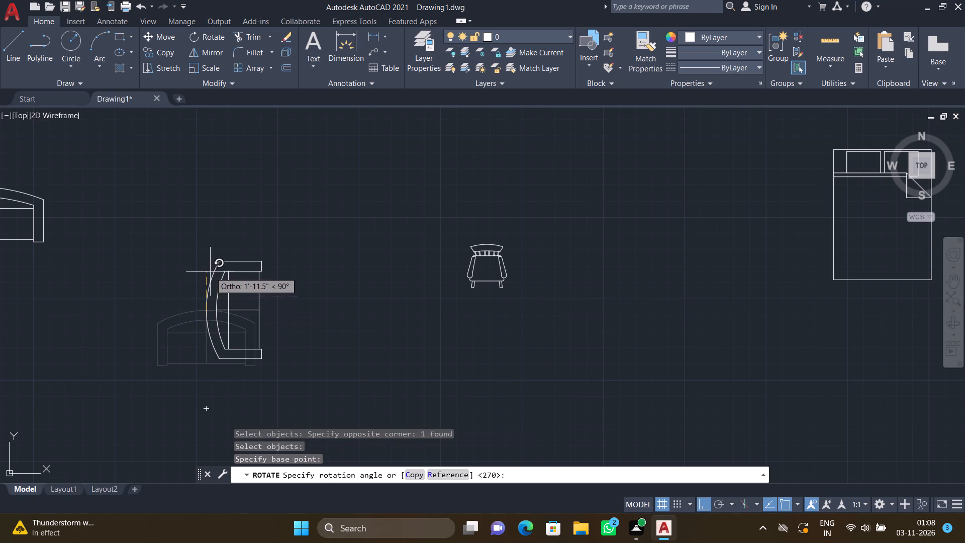
left_click(210, 271)
With Ortho off, copy the two-seat sofa by its seat's front midpoint into the northwest room, beside the west wall window.
scroll(279, 358, "down", 1)
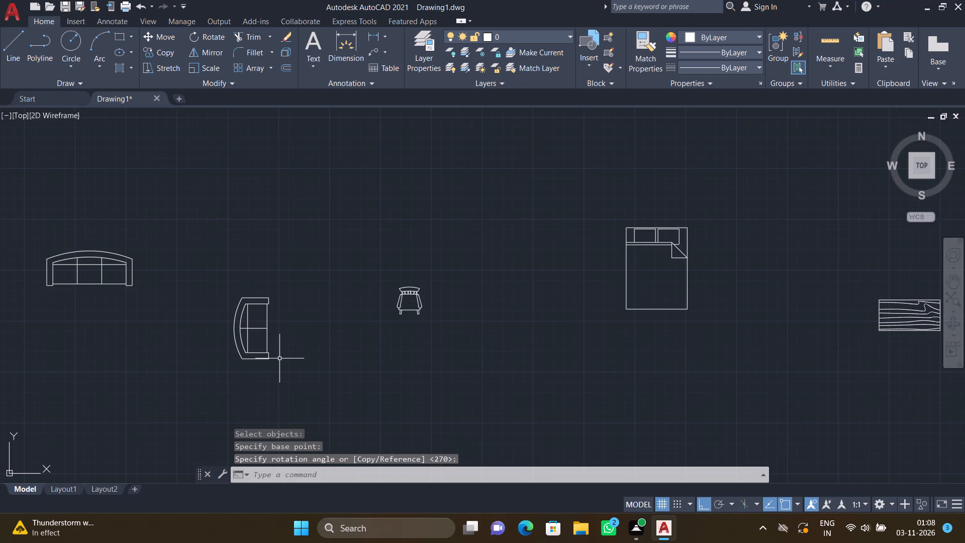
key("c")
key("o")
key("Return")
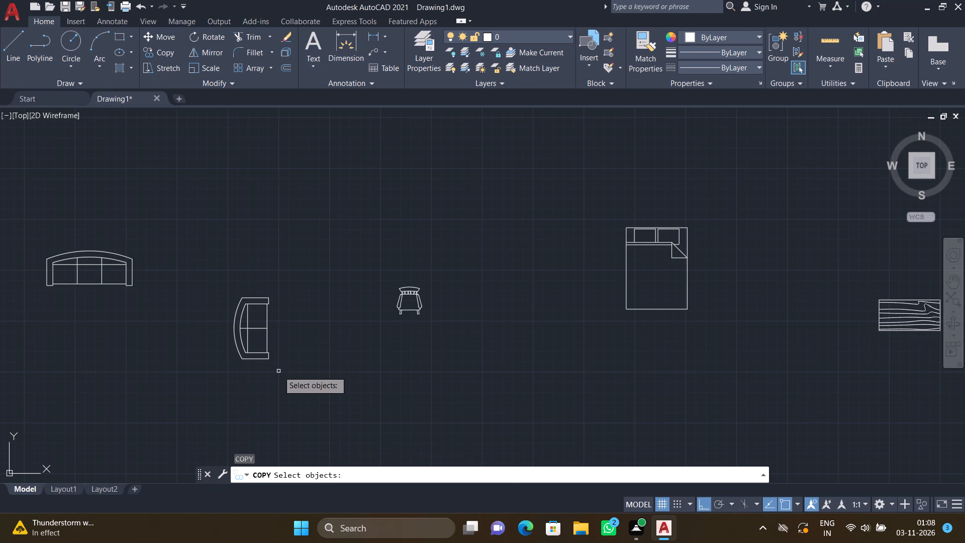
left_click(278, 371)
left_click(234, 255)
key("Return")
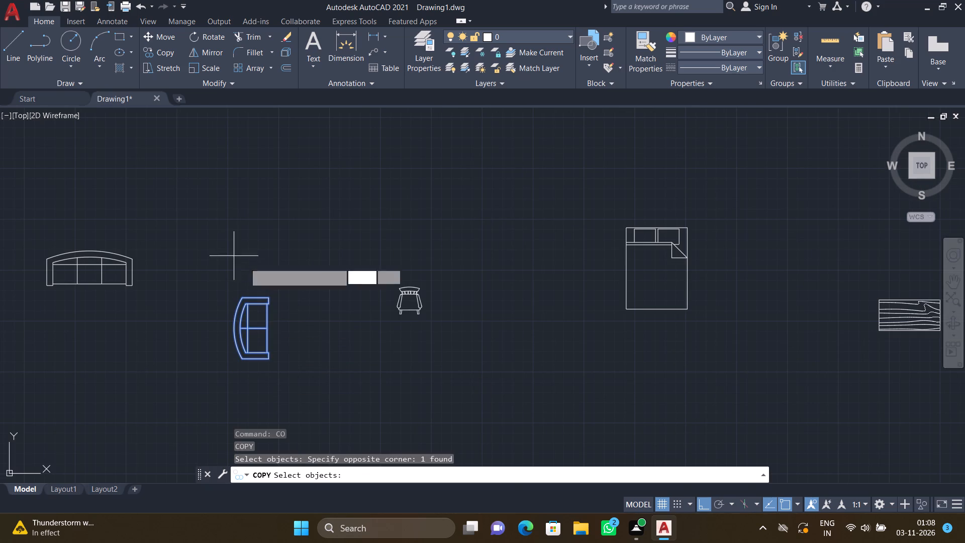
scroll(268, 332, "up", 2)
left_click(260, 322)
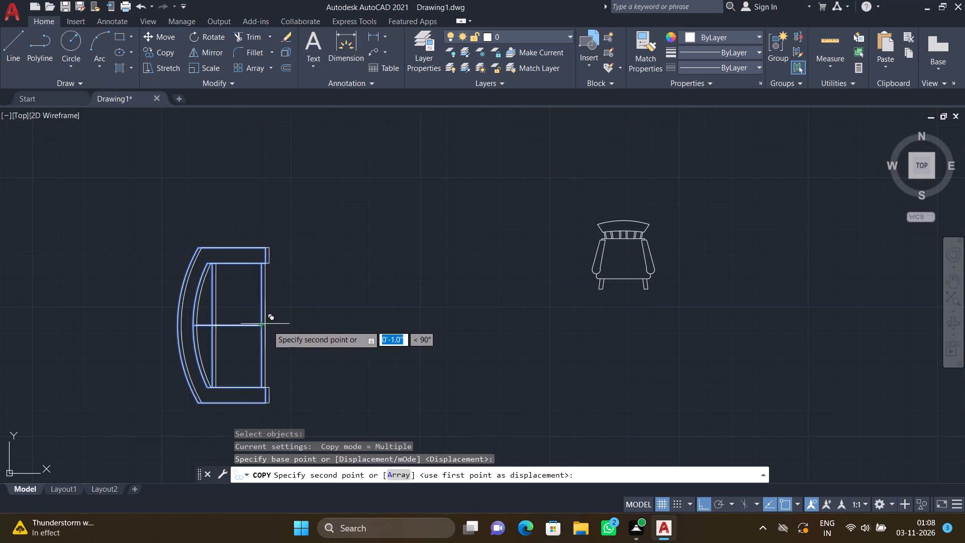
key("F8")
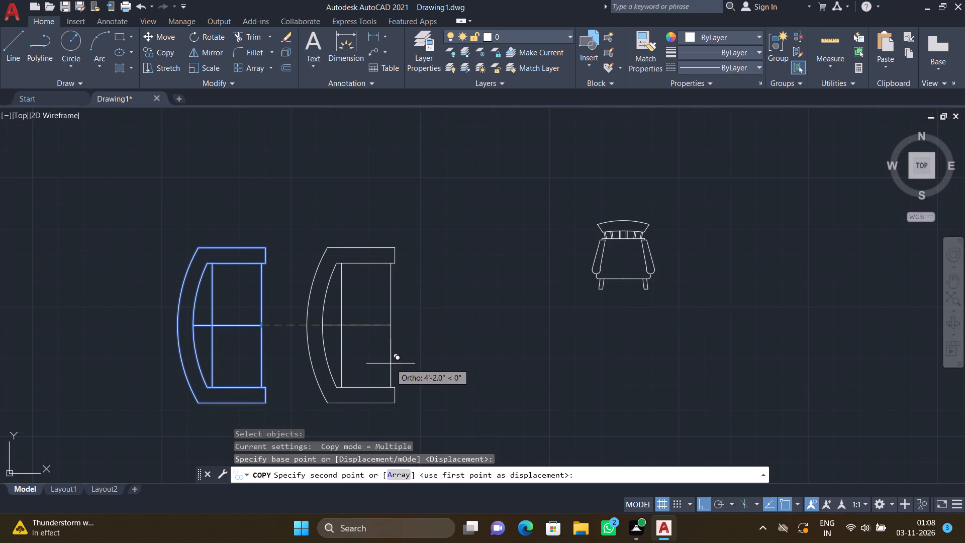
scroll(387, 352, "down", 4)
scroll(462, 392, "down", 3)
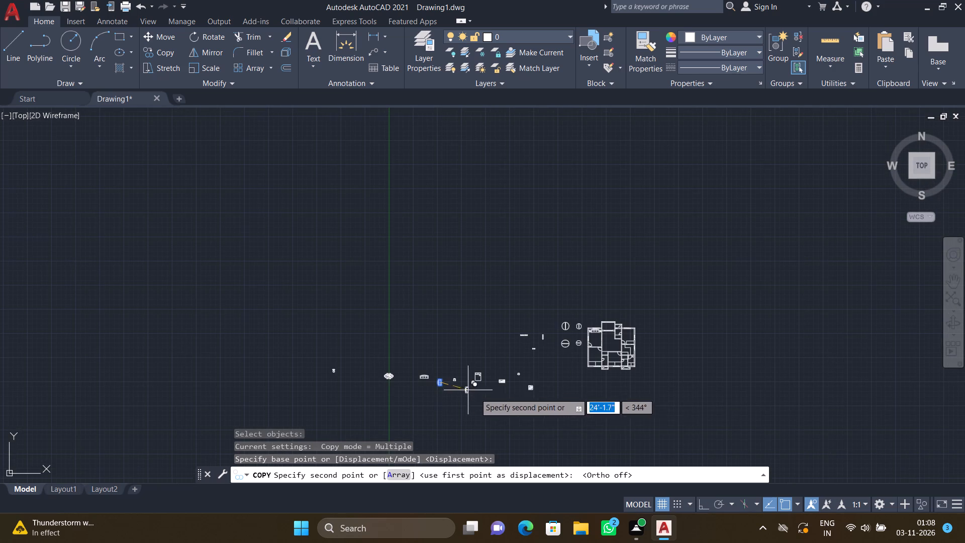
scroll(627, 361, "up", 2)
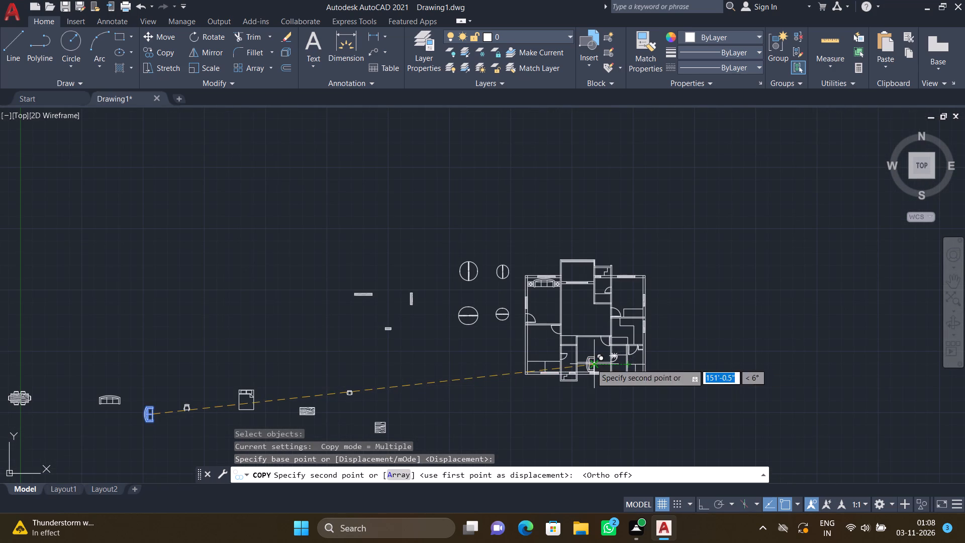
scroll(546, 327, "up", 3)
scroll(495, 207, "up", 2)
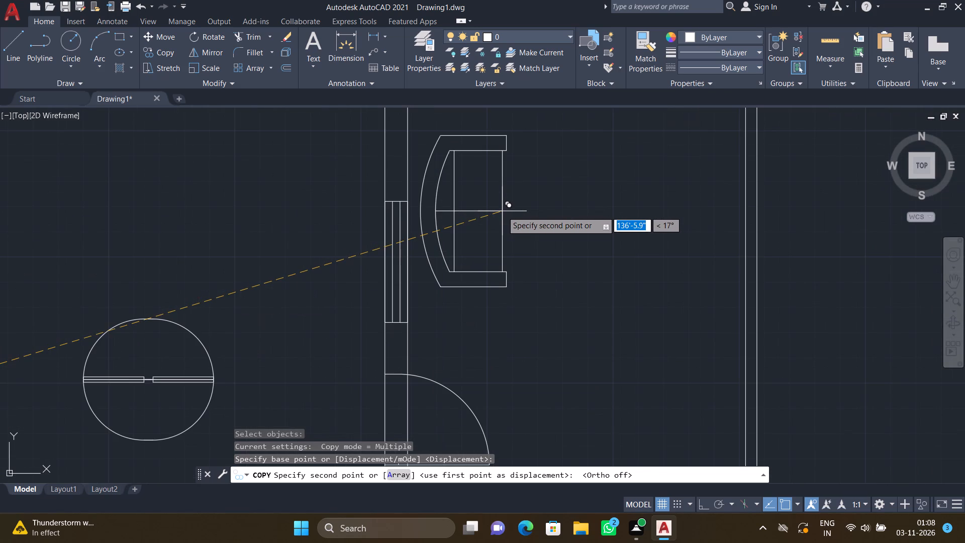
scroll(501, 212, "down", 1)
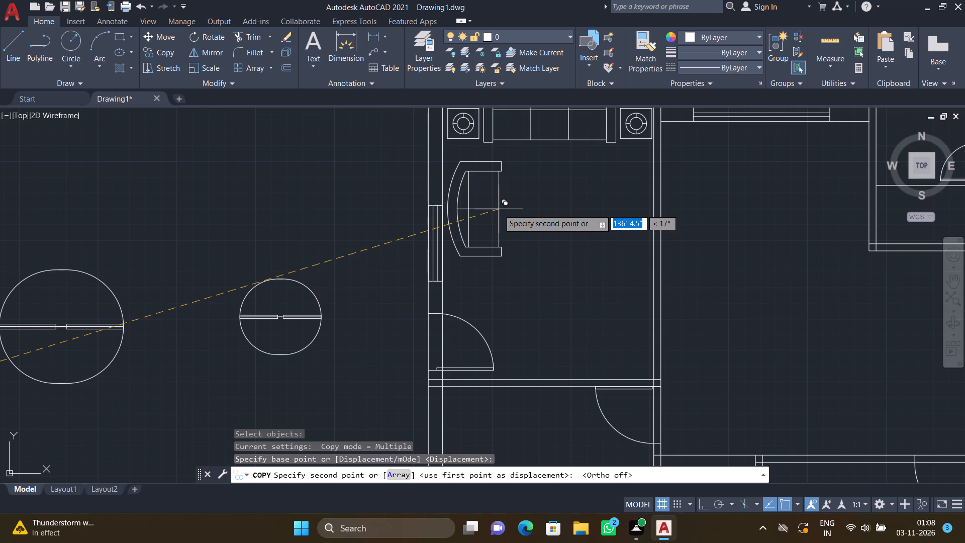
scroll(498, 208, "up", 1)
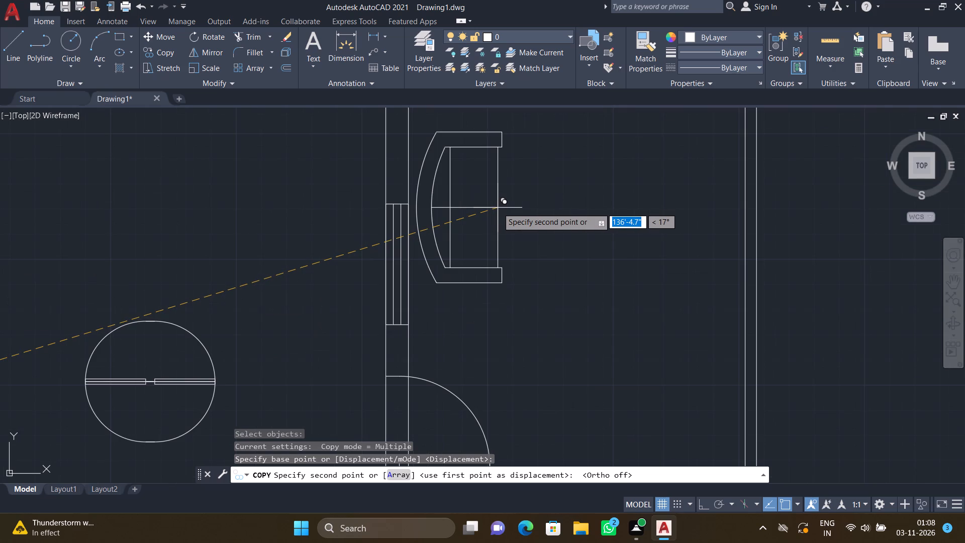
left_click(497, 209)
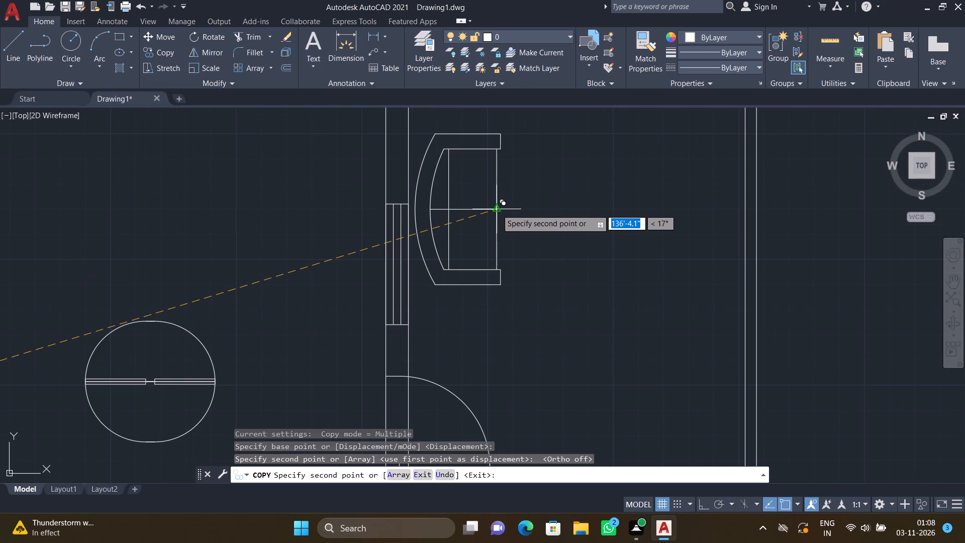
key("Return")
With Ortho on, rotate the source two-seat sofa 180° about its curved back's midpoint so that it faces west.
scroll(360, 249, "down", 4)
scroll(168, 401, "down", 3)
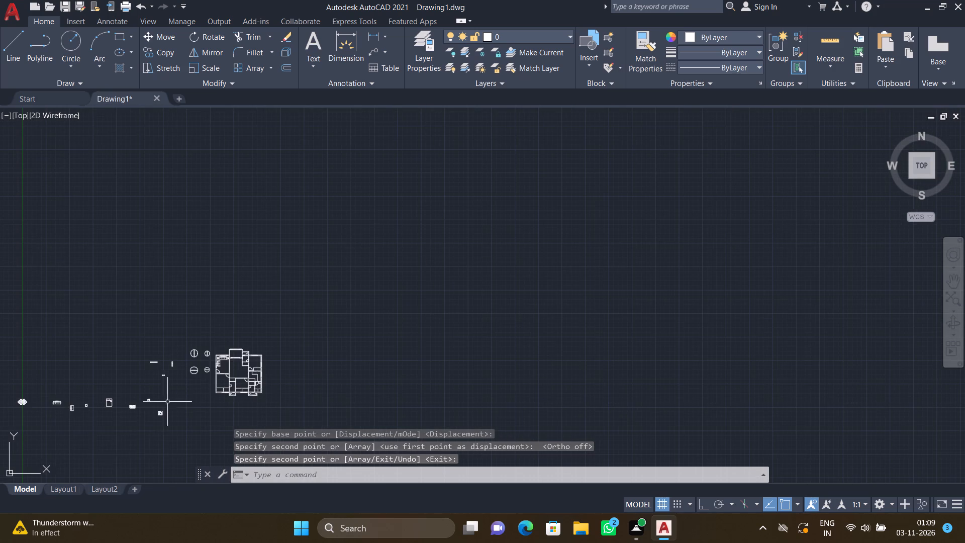
scroll(59, 422, "down", 1)
scroll(59, 422, "up", 4)
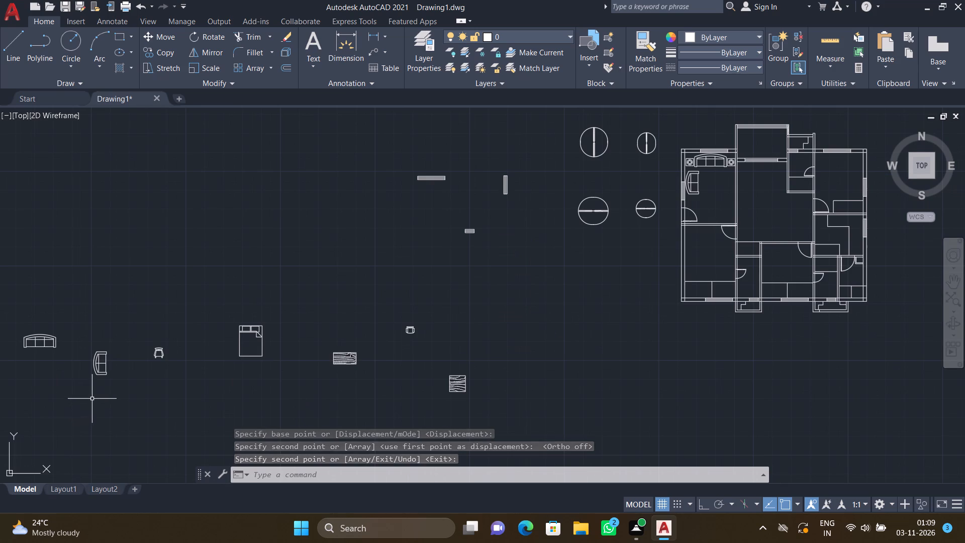
key("r")
key("o")
key("Return")
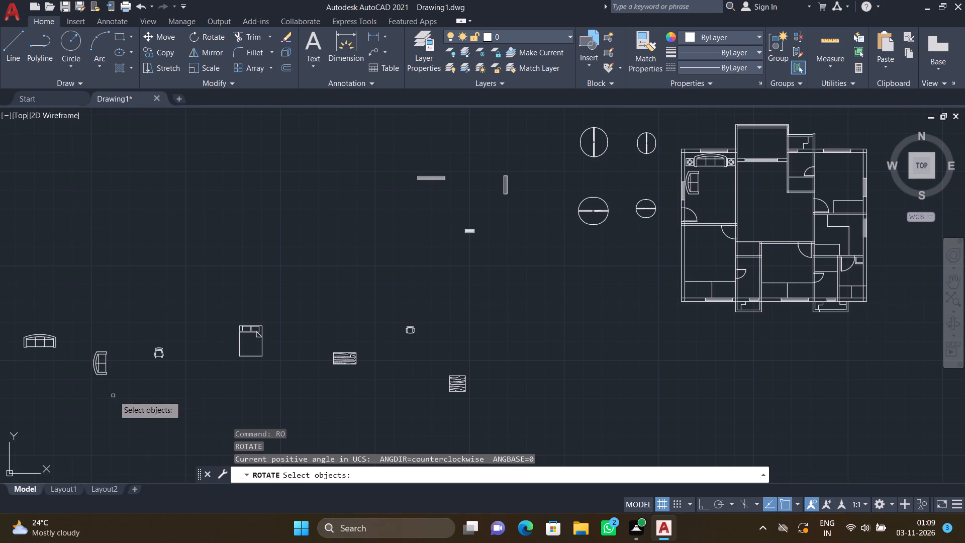
scroll(112, 396, "up", 1)
left_click(113, 390)
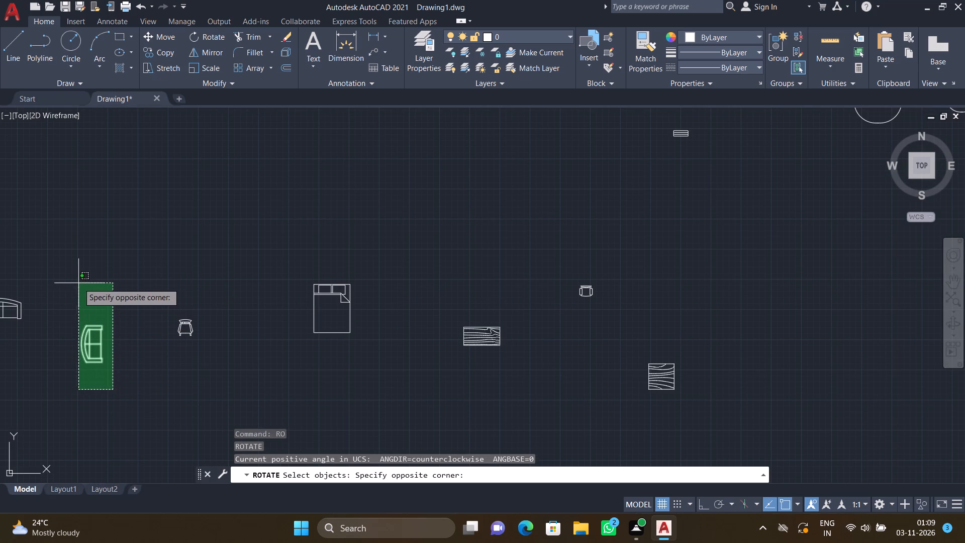
left_click(72, 277)
key("Return")
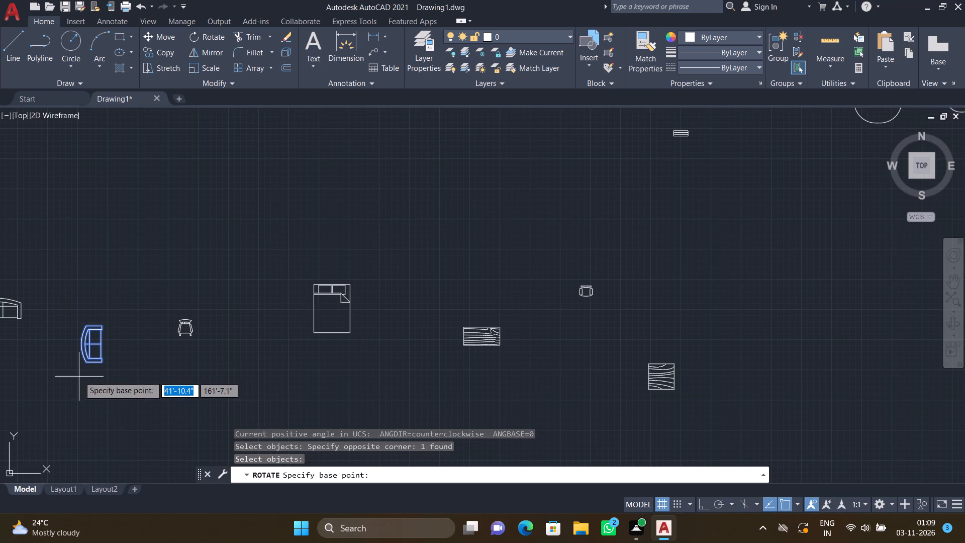
scroll(78, 346, "up", 3)
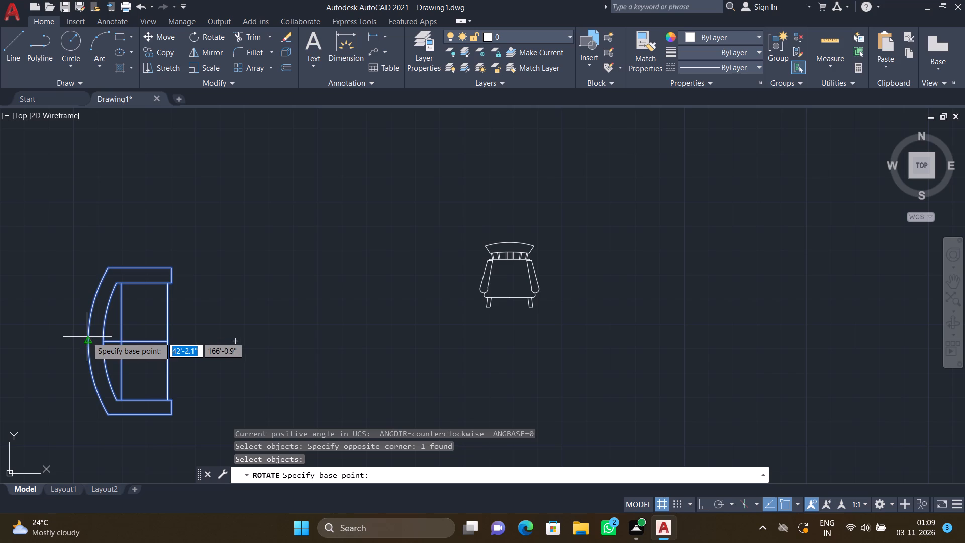
left_click(87, 337)
scroll(92, 368, "down", 4)
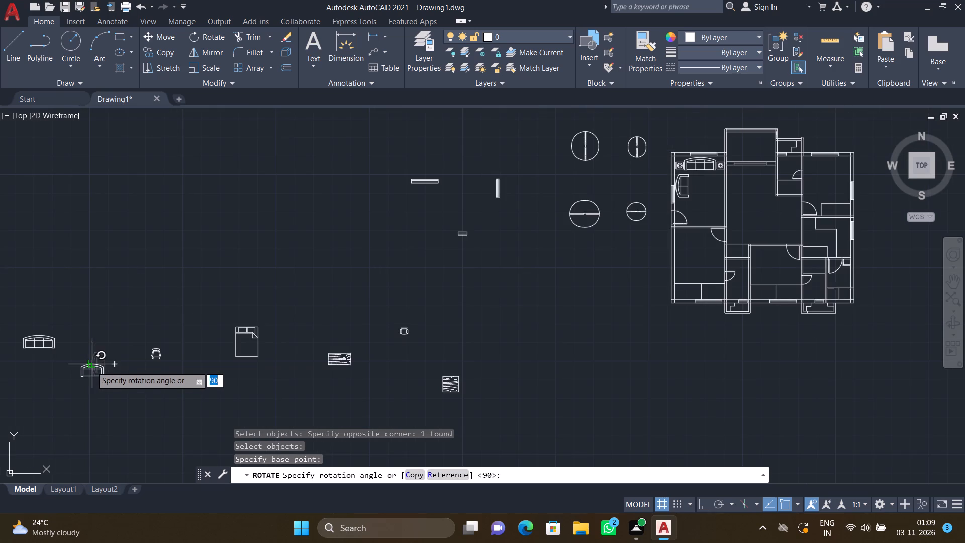
key("F8")
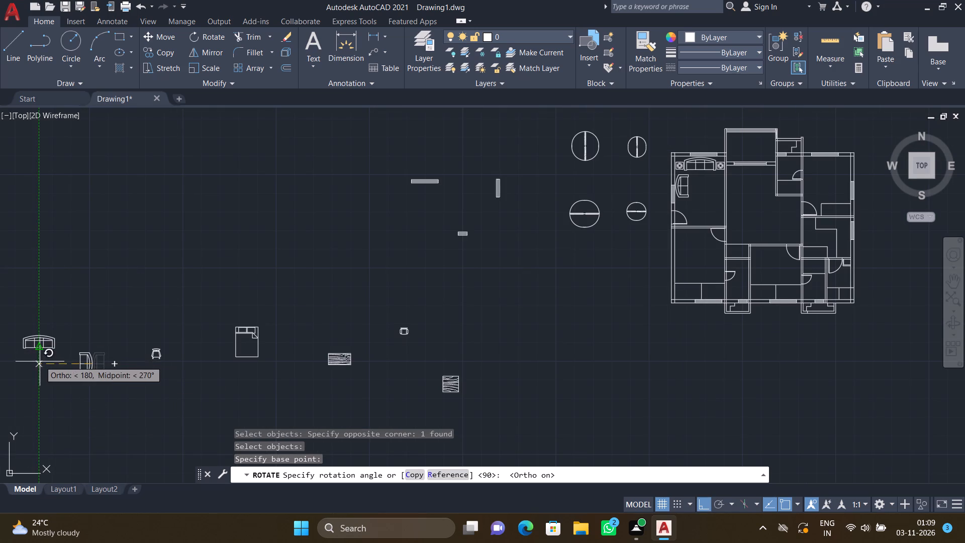
left_click(42, 383)
scroll(93, 387, "up", 2)
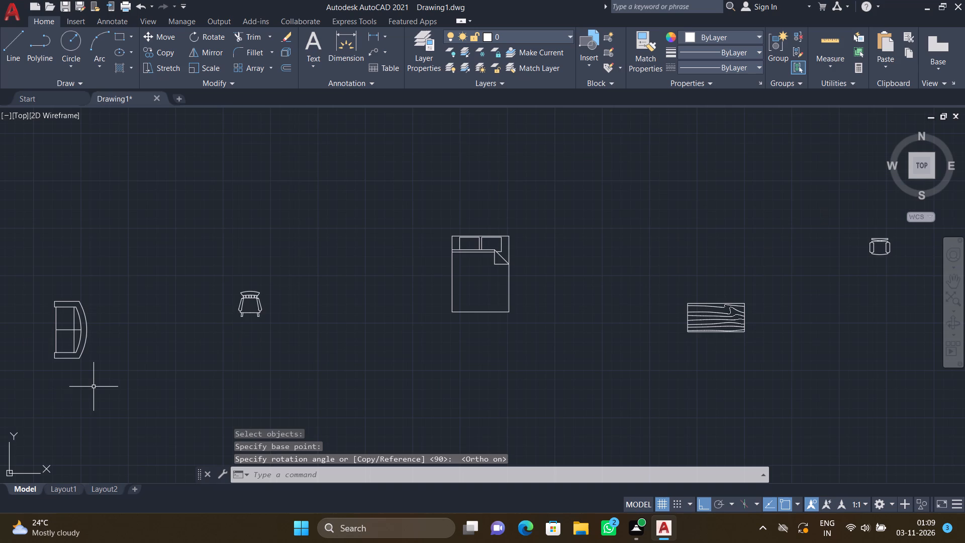
With Ortho off, copy the west-facing two-seat sofa by its curved back's midpoint into the northwest room, beside the east wall opposite the other sofa.
key("c")
key("o")
key("Return")
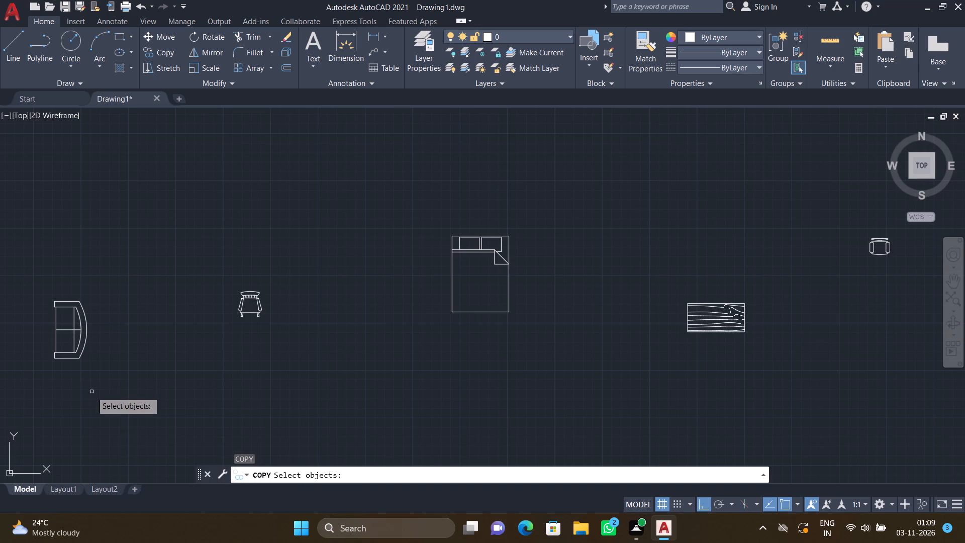
left_click(92, 391)
left_click(22, 261)
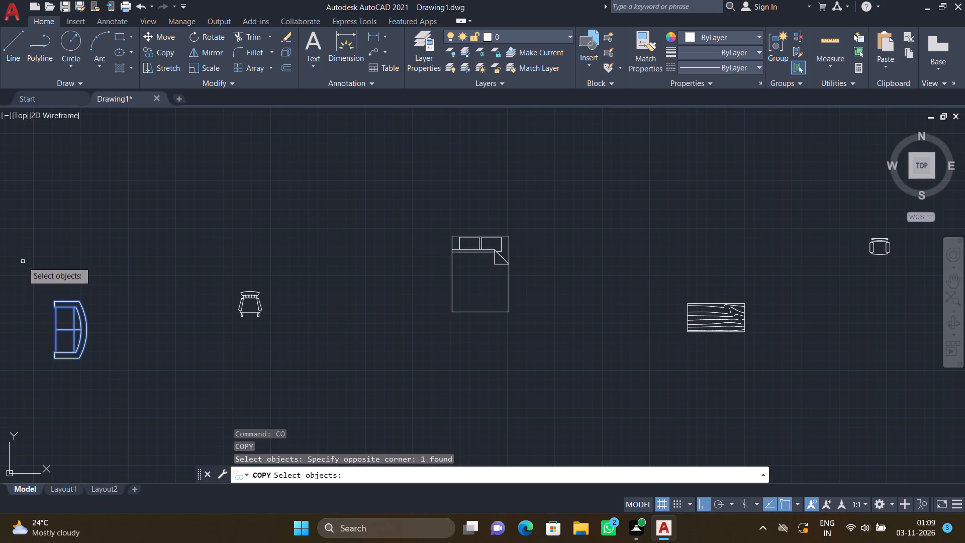
key("Return")
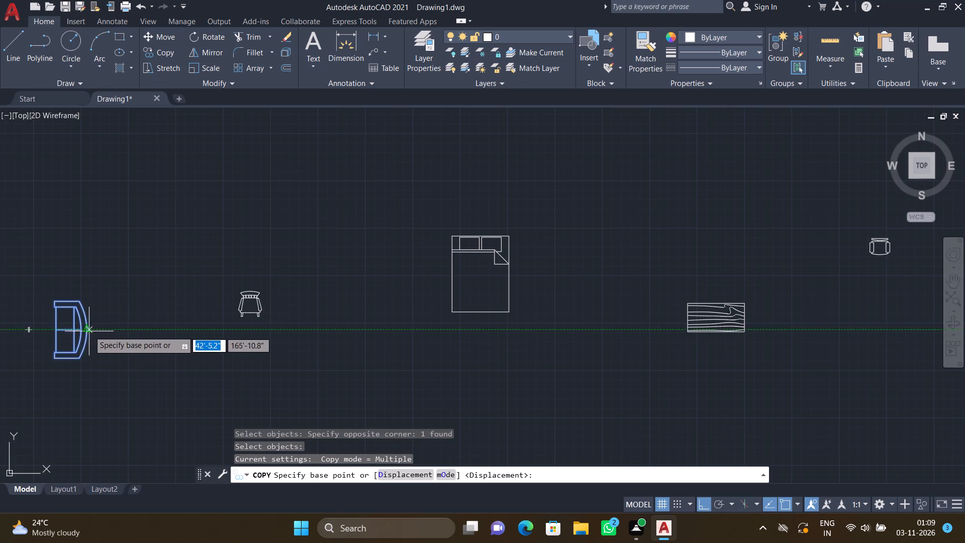
left_click(87, 329)
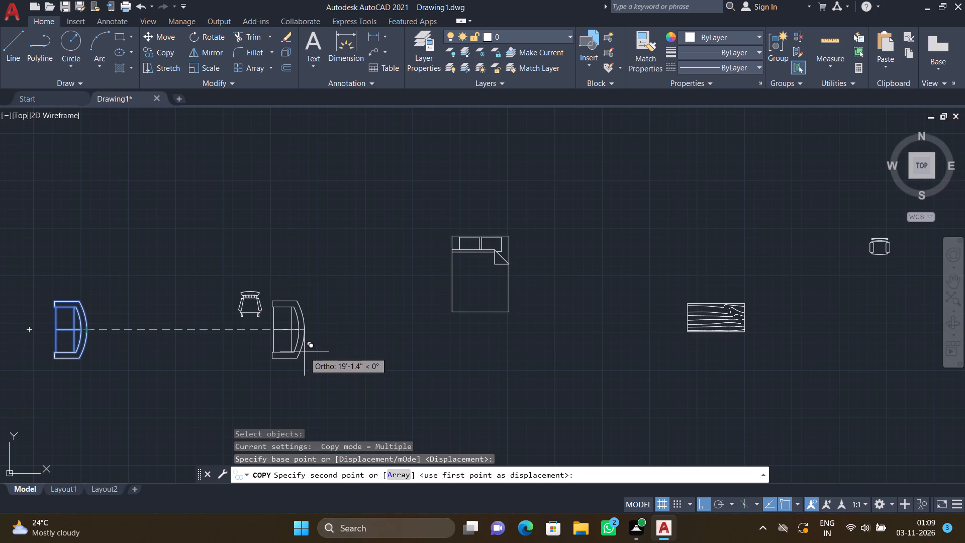
scroll(309, 364, "down", 3)
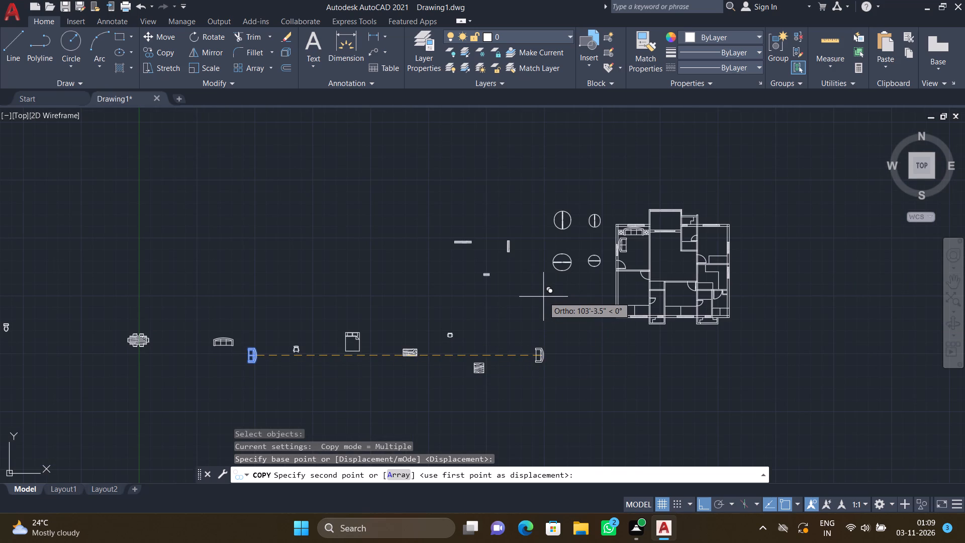
key("F8")
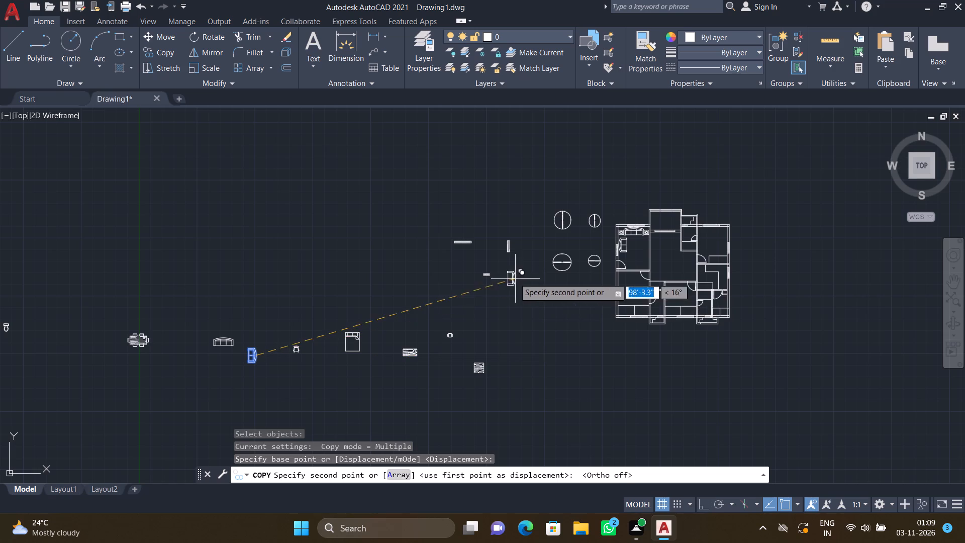
scroll(651, 253, "up", 3)
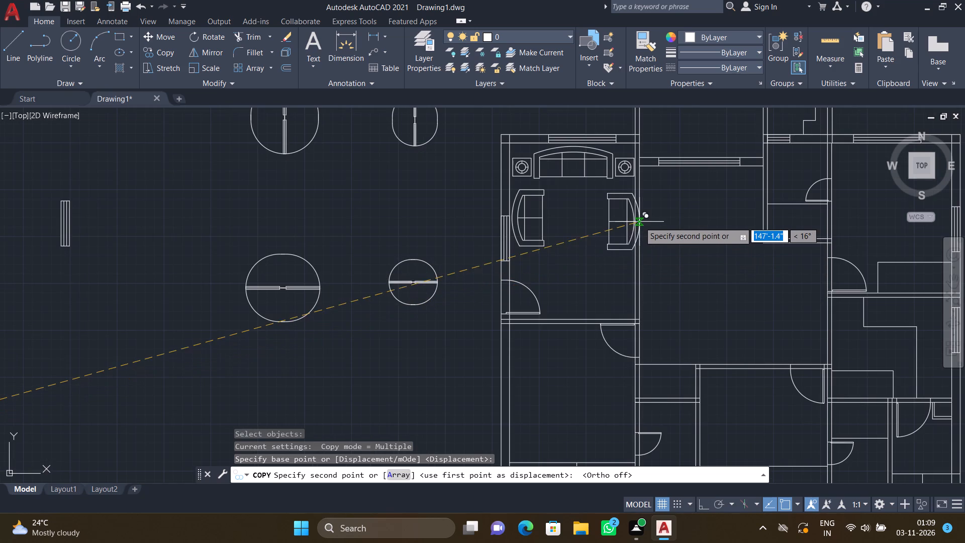
scroll(630, 220, "up", 1)
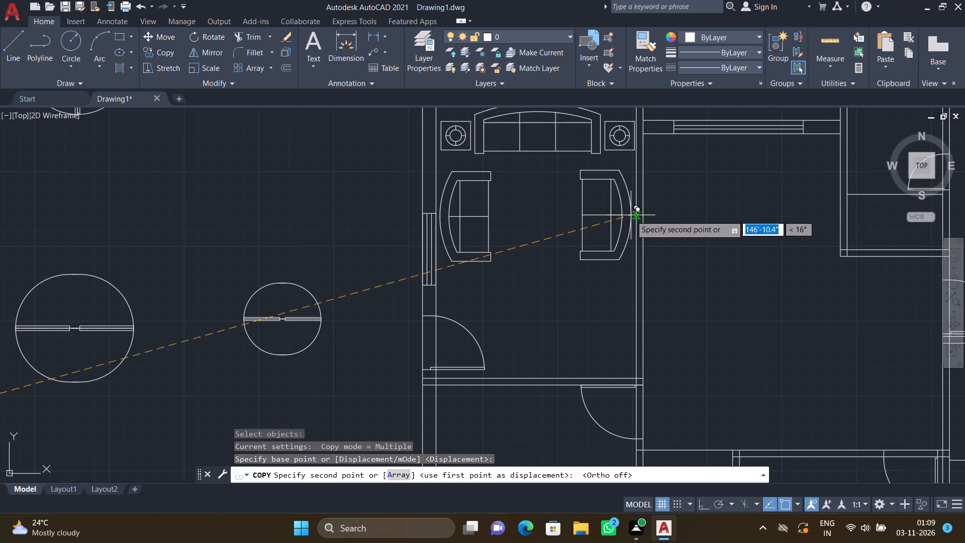
left_click(630, 215)
key("Return")
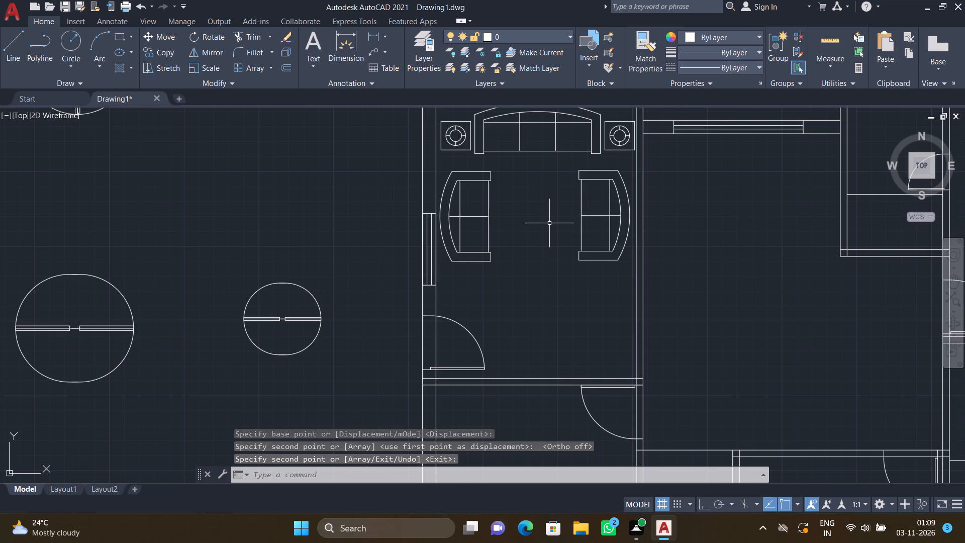
Draw a circle of about 1 ft radius as a round centre table between the northwest room's two facing two-seat sofas.
key("c")
key("Return")
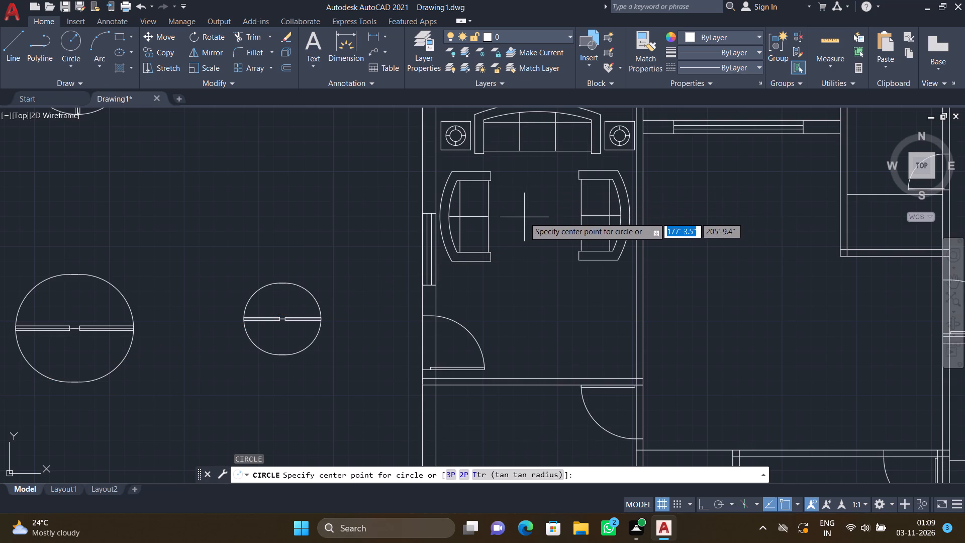
scroll(527, 213, "up", 2)
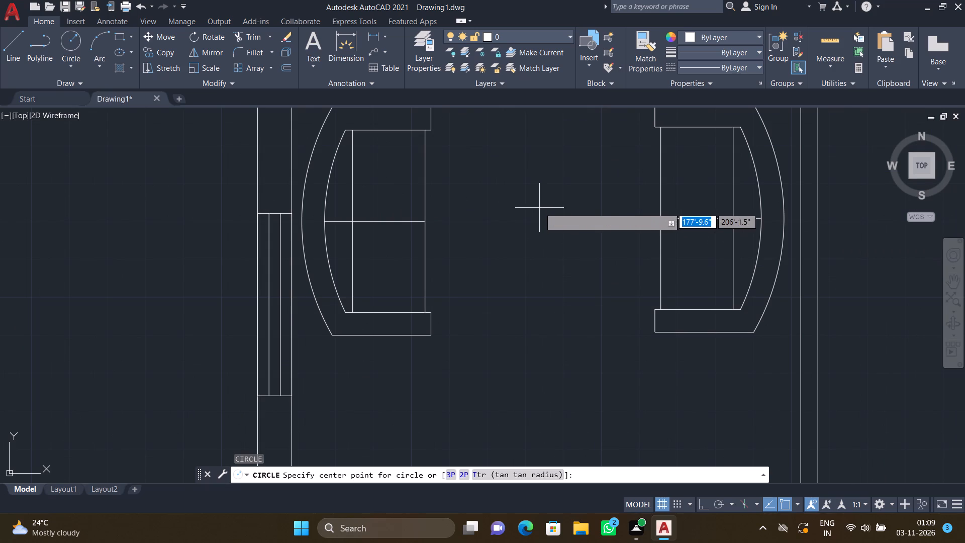
left_click(540, 209)
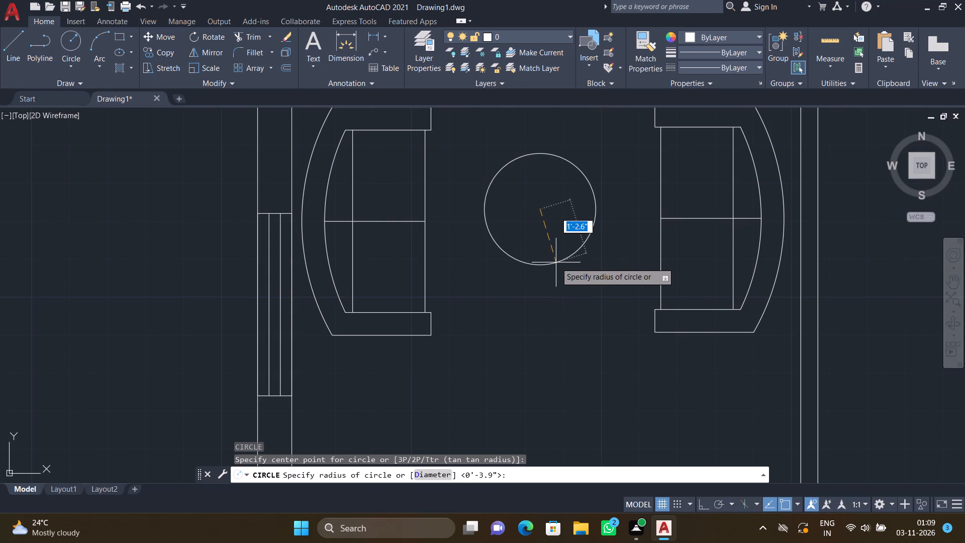
left_click(554, 256)
scroll(494, 232, "down", 2)
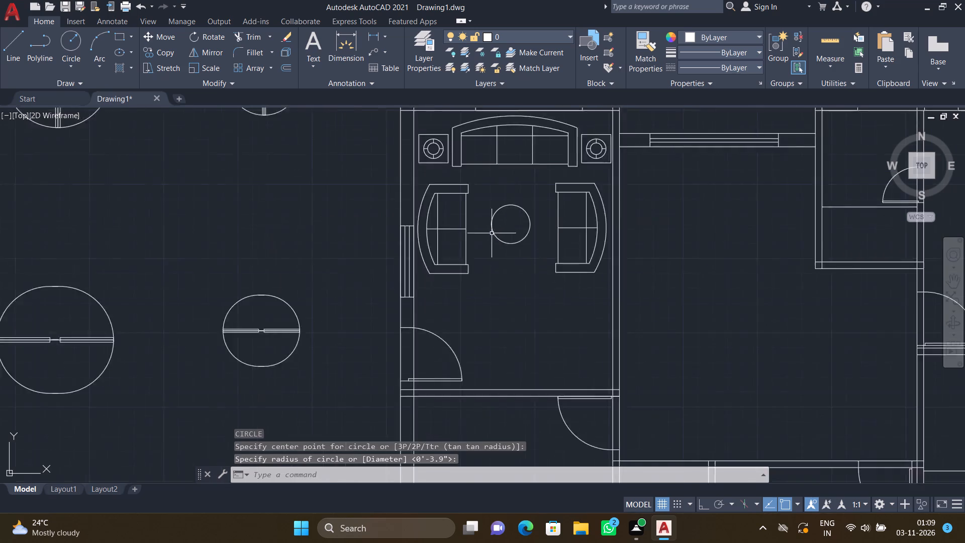
scroll(492, 233, "down", 1)
scroll(510, 218, "up", 1)
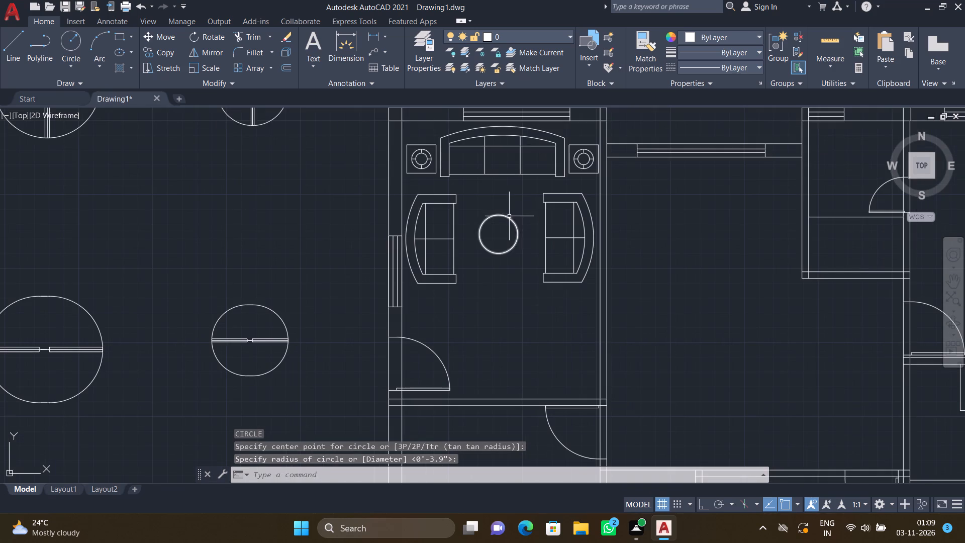
scroll(506, 236, "up", 1)
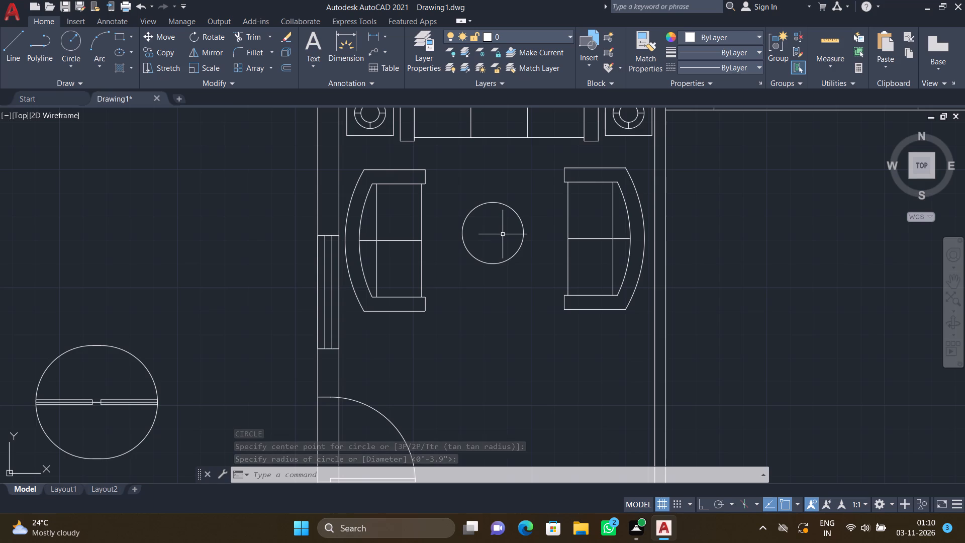
With Ortho on, rotate the source double bed 90° about the inner pillow corner near the headboard's midpoint, so its headboard faces west.
scroll(500, 237, "down", 4)
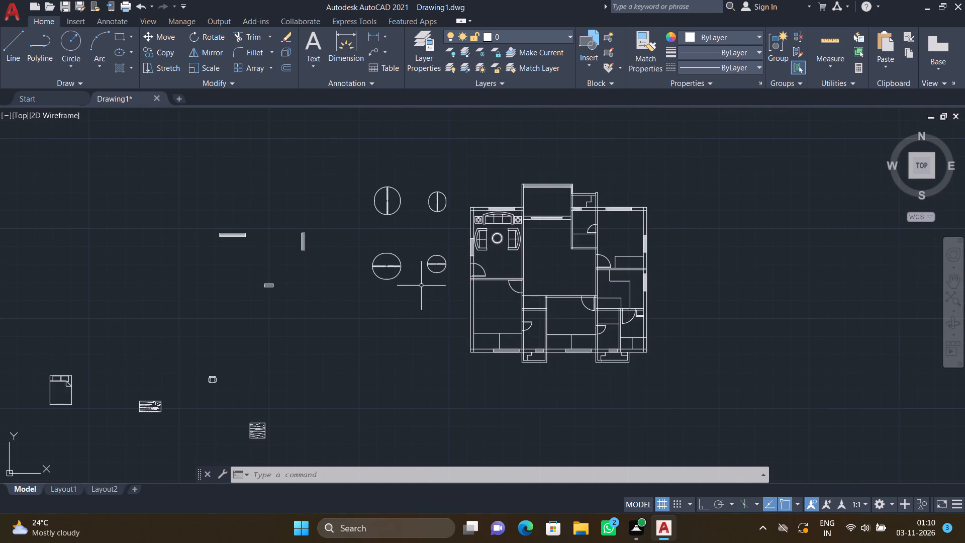
scroll(416, 296, "down", 1)
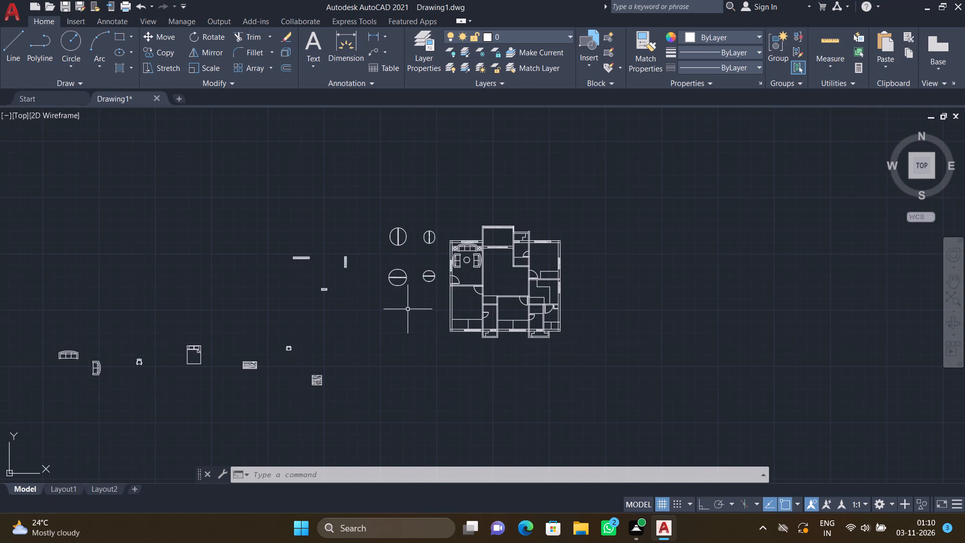
scroll(397, 310, "down", 1)
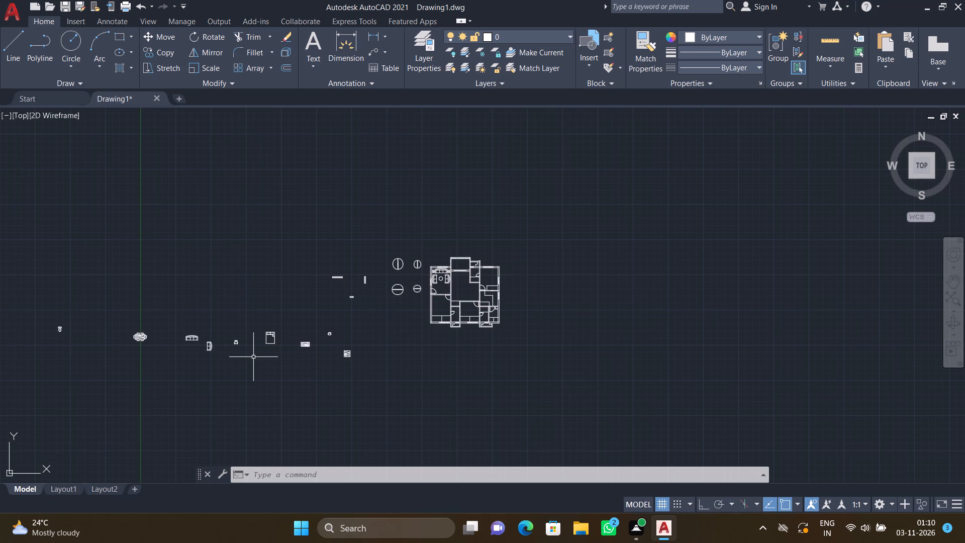
scroll(275, 345, "up", 3)
type("RO")
key("Return")
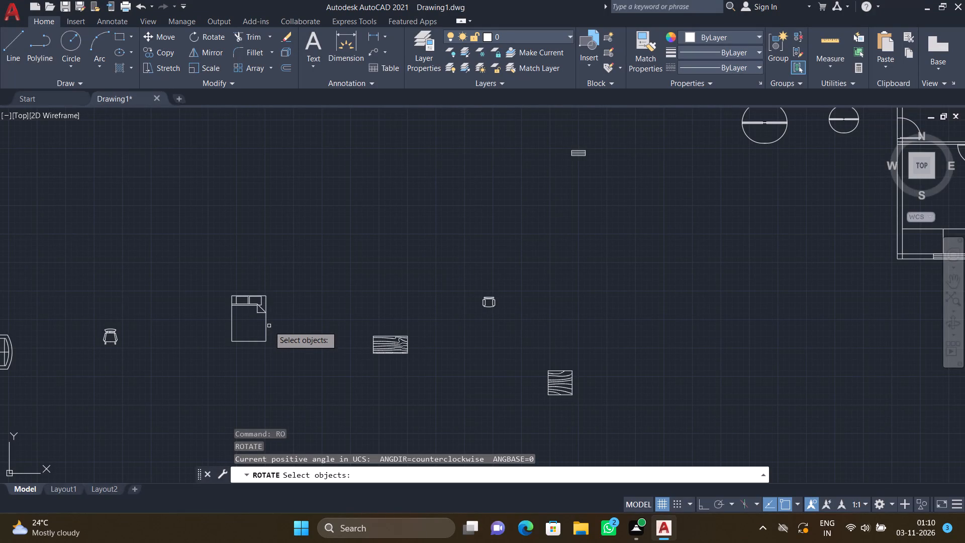
left_click(266, 321)
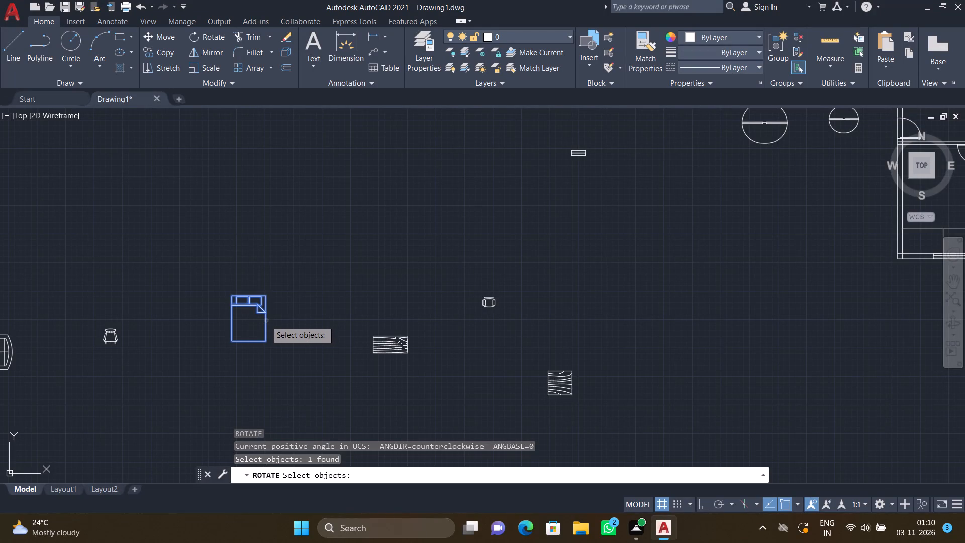
key("Return")
scroll(240, 307, "up", 2)
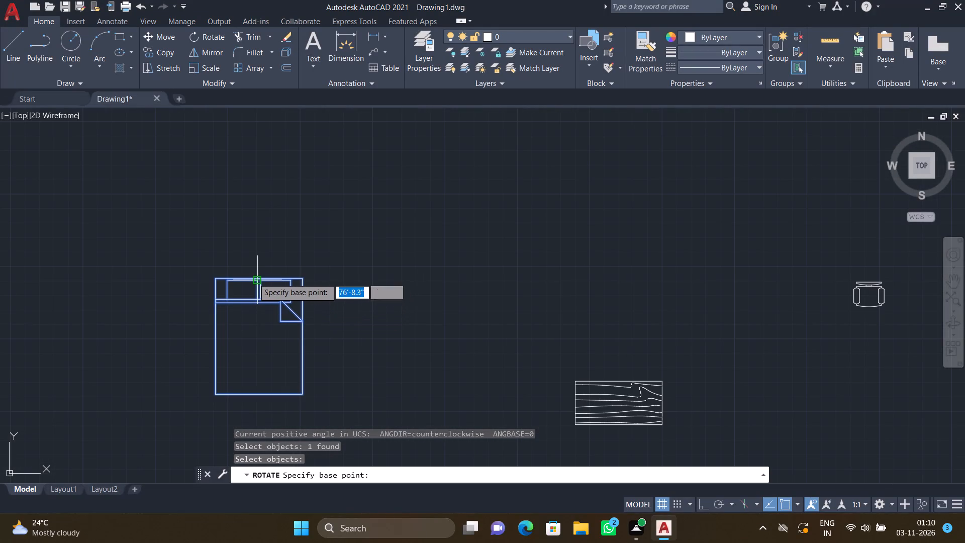
left_click(253, 278)
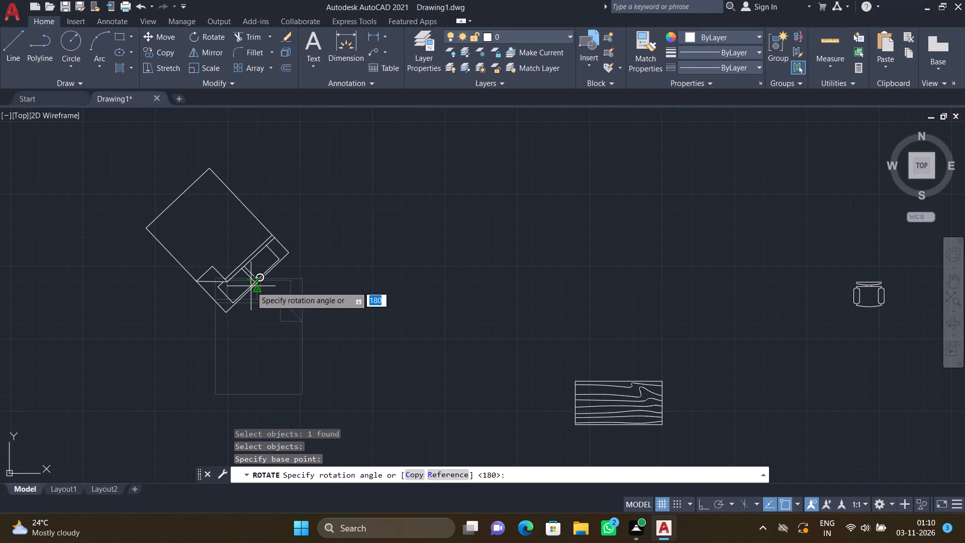
key("F8")
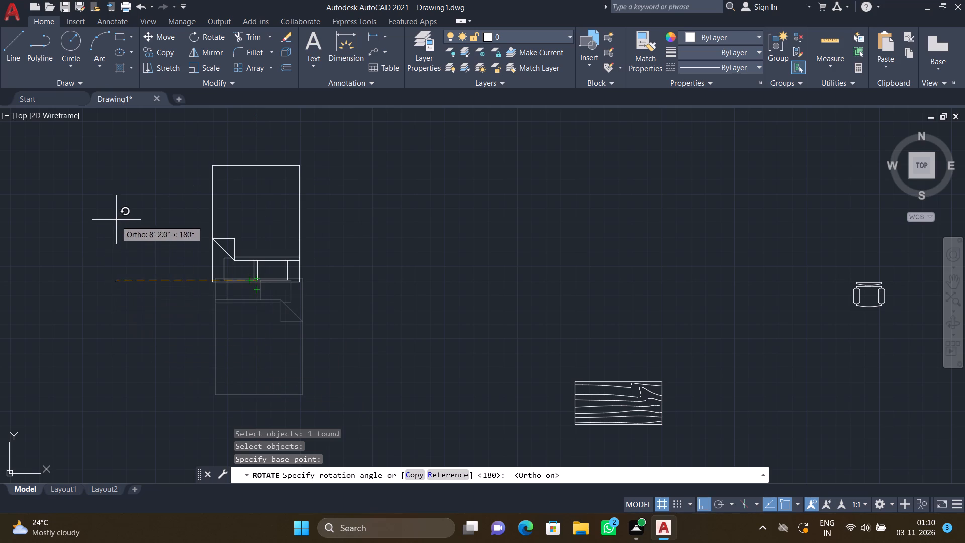
left_click(266, 119)
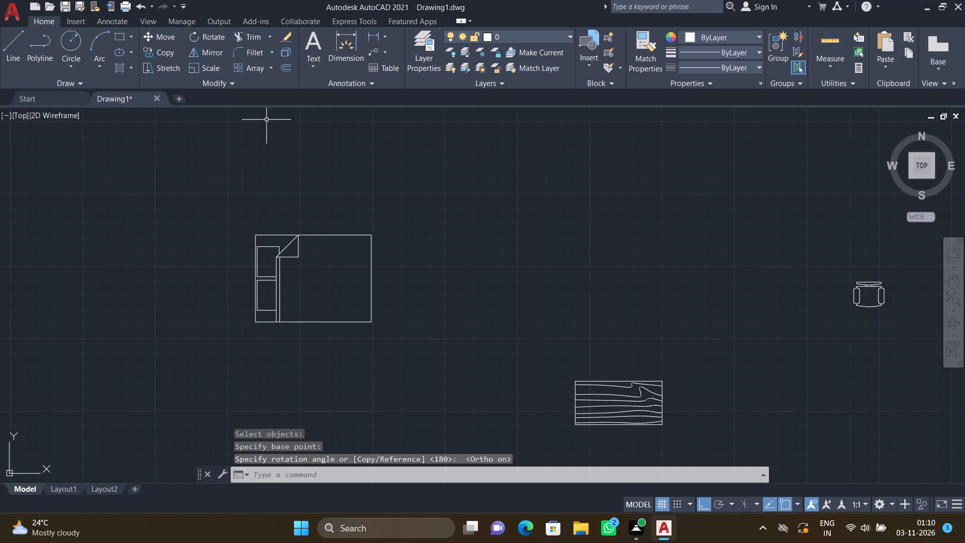
With Ortho off, copy the rotated double bed by its inner pillow corner into the southwest room, with its headboard beside the west wall.
type("CO")
key("Return")
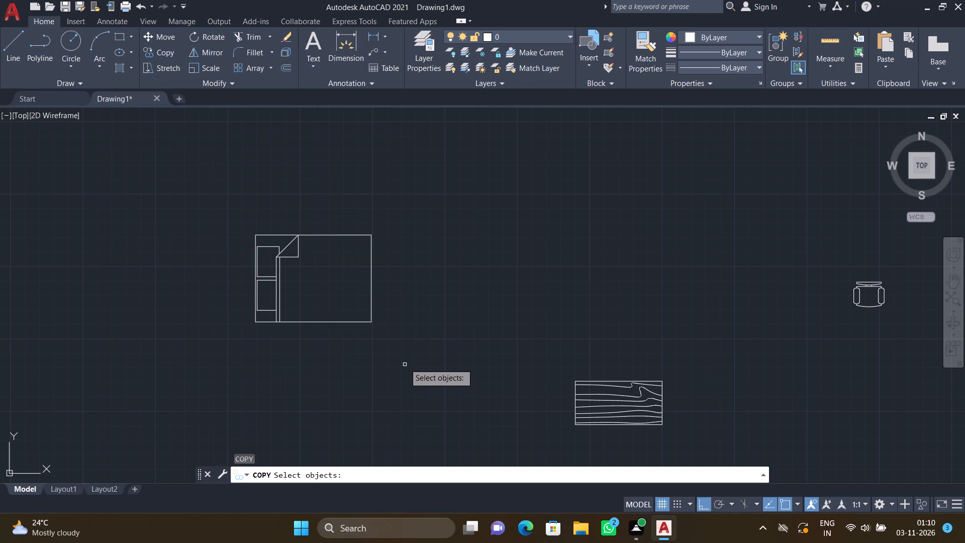
left_click_drag(404, 352, 396, 346)
left_click(234, 190)
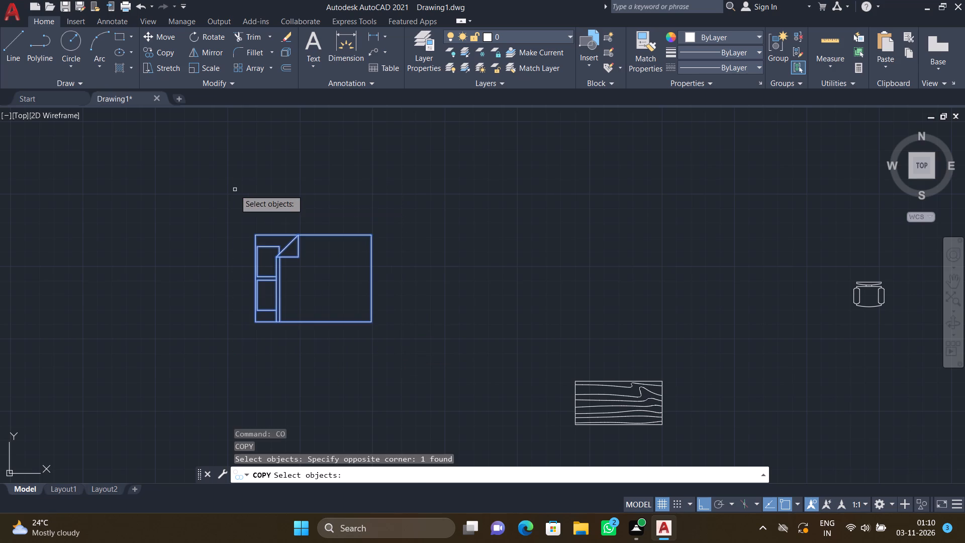
key("Return")
scroll(253, 281, "up", 2)
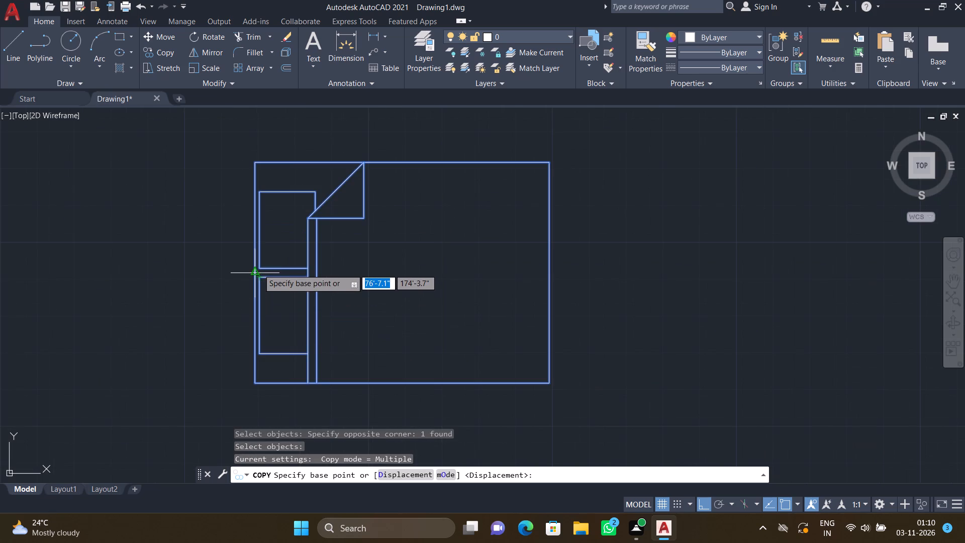
left_click(258, 268)
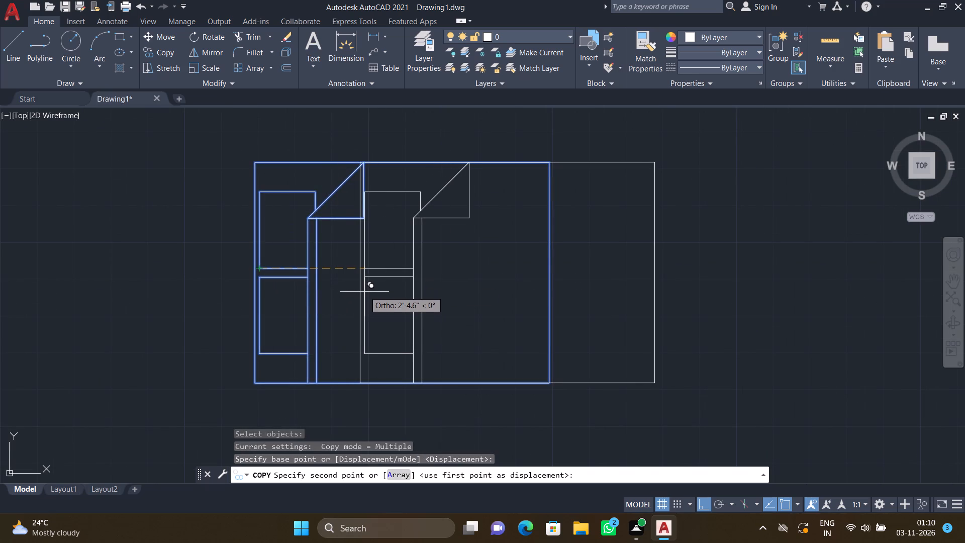
key("F8")
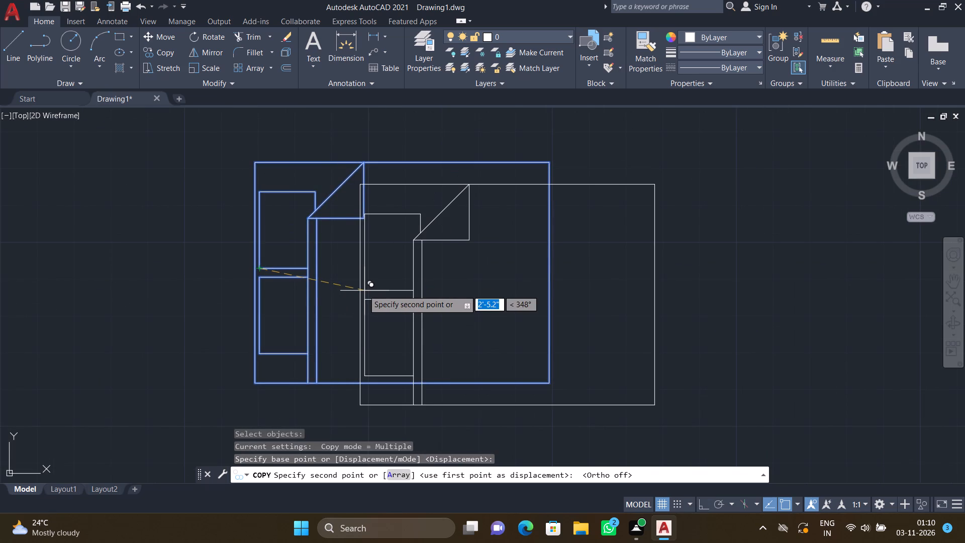
scroll(363, 294, "down", 3)
scroll(523, 318, "down", 4)
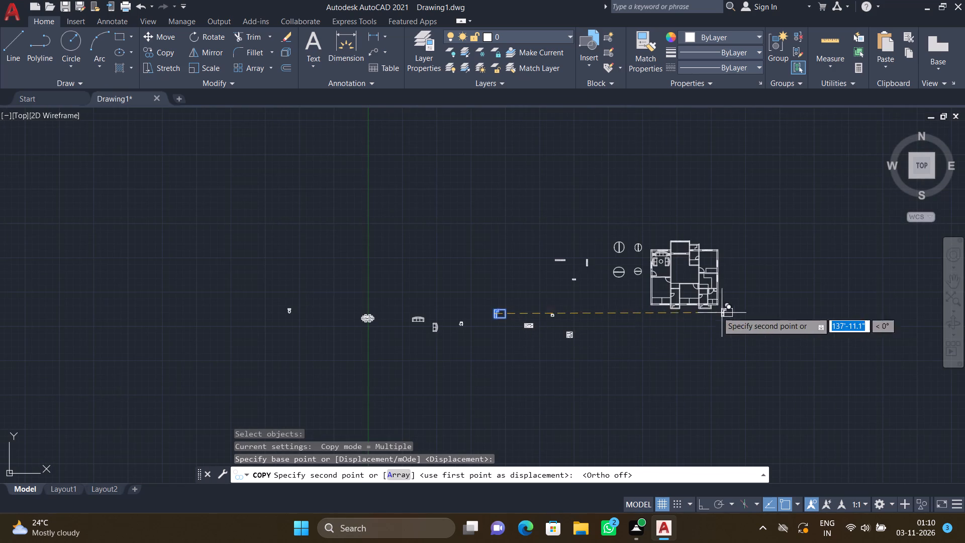
scroll(682, 315, "up", 3)
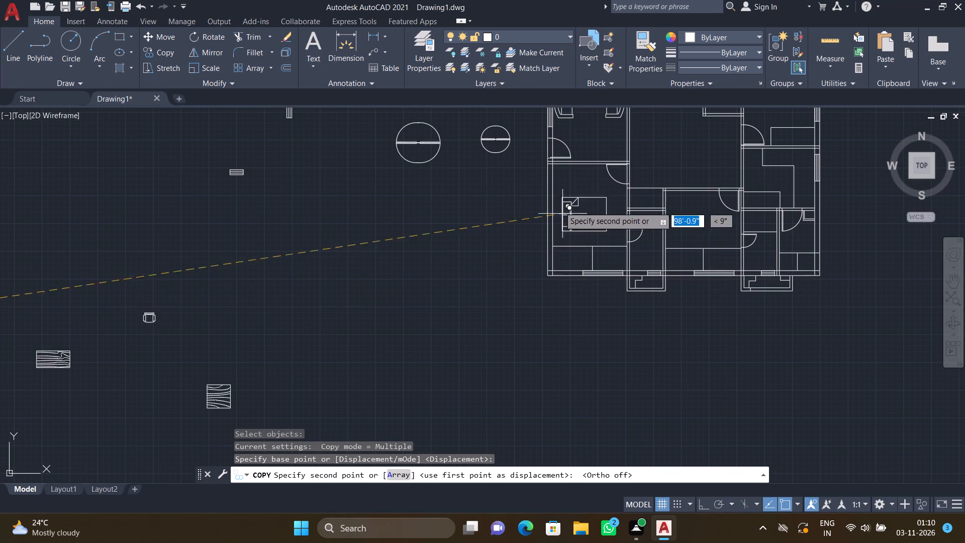
scroll(564, 202, "up", 2)
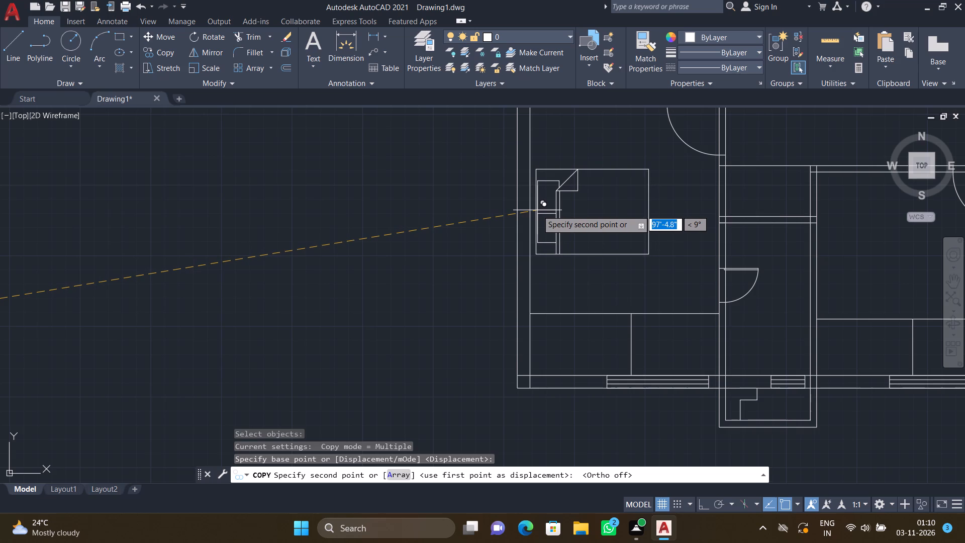
left_click(537, 210)
Place another copy of the west-headed double bed in the southern middle bedroom, with its headboard beside the west wall.
scroll(575, 223, "down", 3)
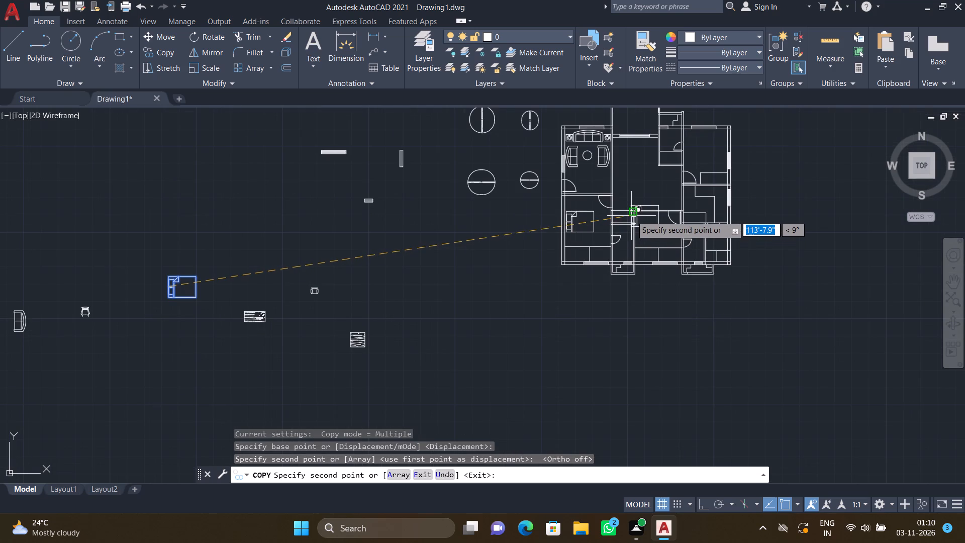
scroll(642, 241, "up", 2)
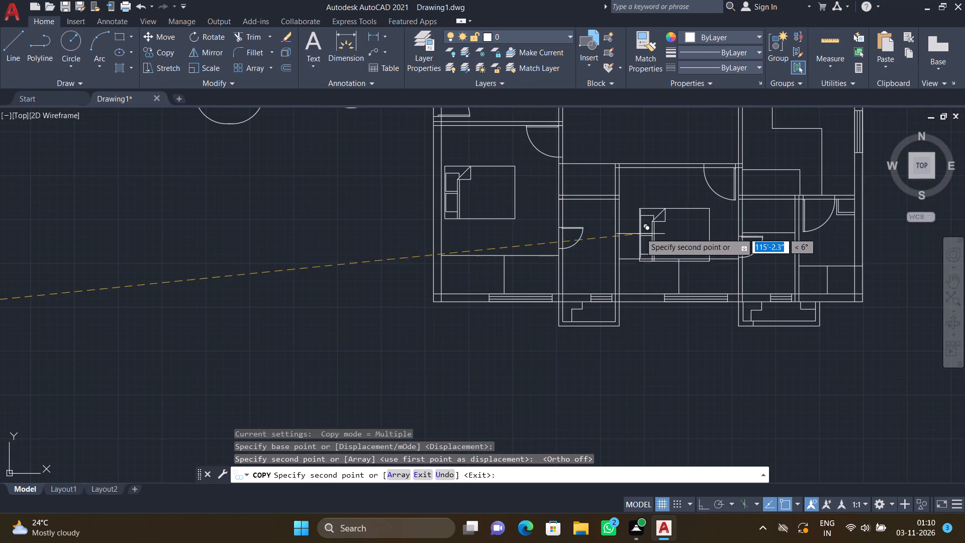
scroll(639, 224, "up", 2)
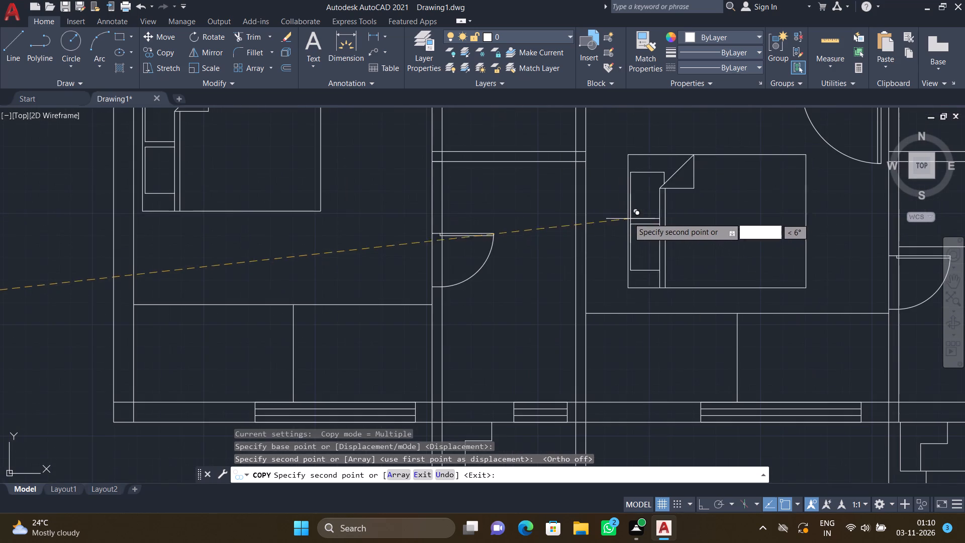
scroll(612, 209, "down", 1)
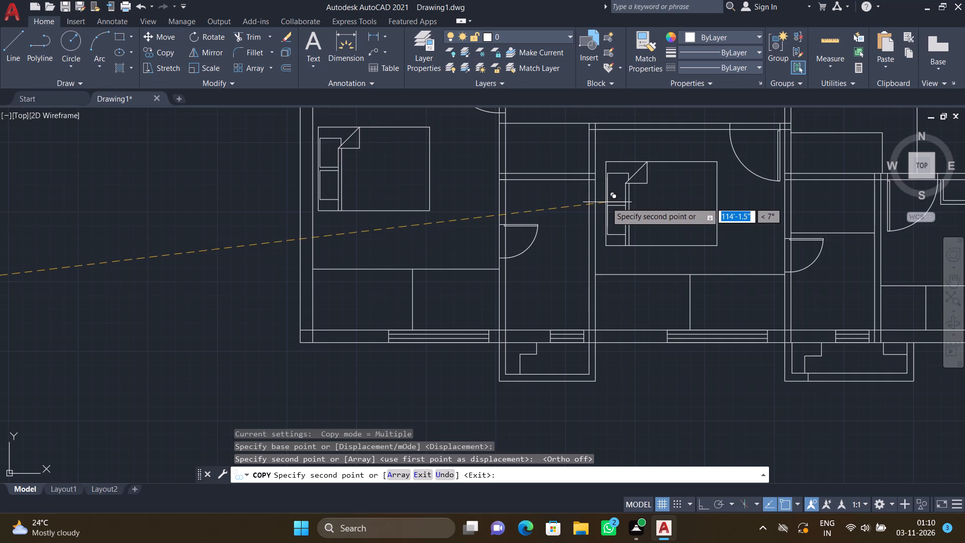
scroll(605, 202, "up", 1)
scroll(601, 200, "down", 1)
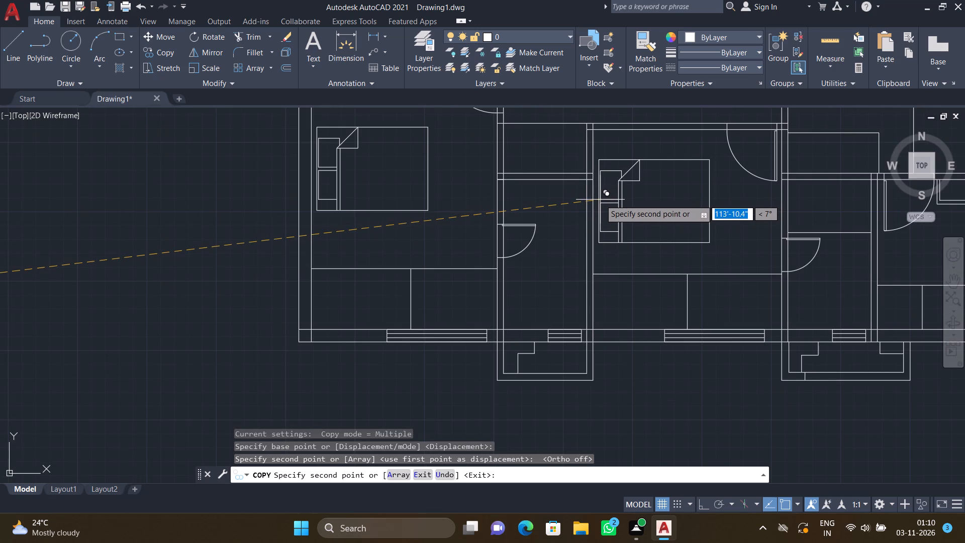
scroll(600, 200, "up", 1)
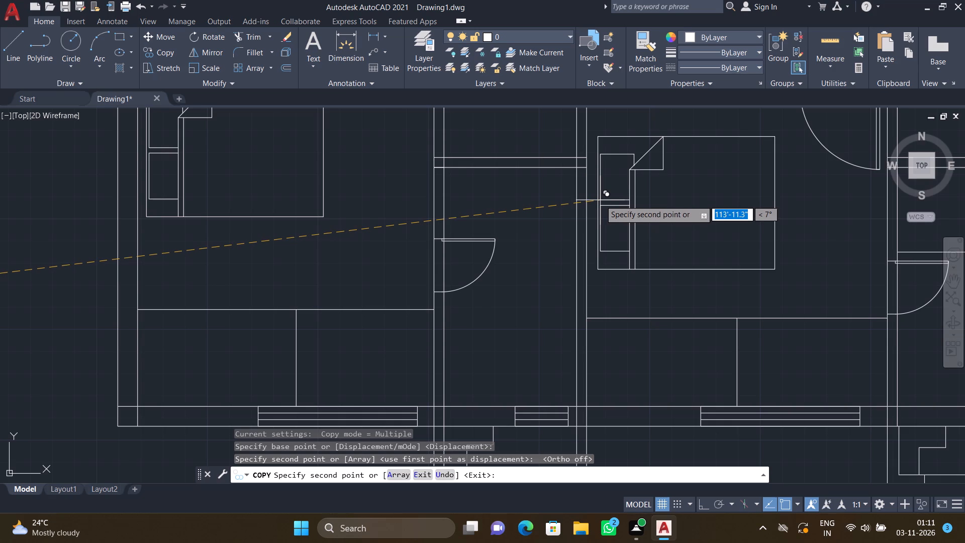
scroll(604, 201, "down", 1)
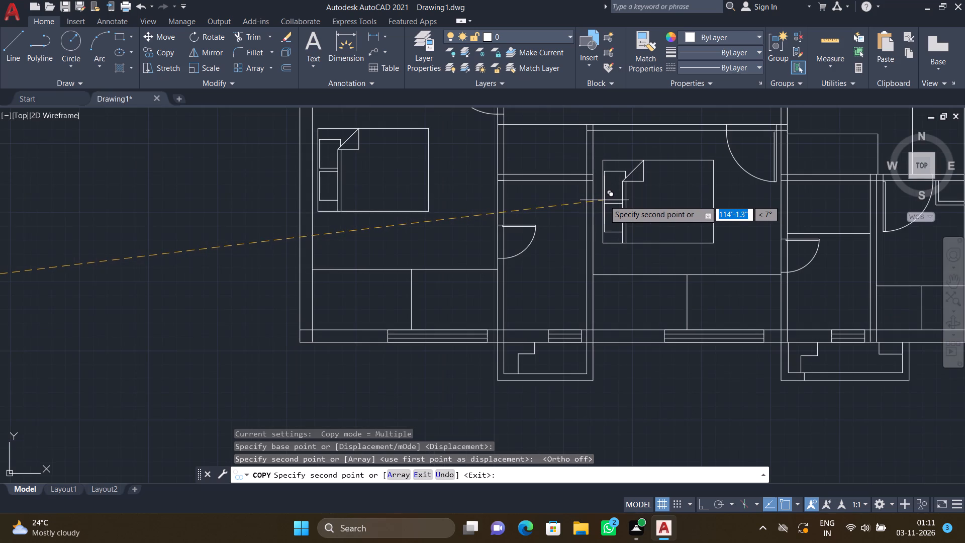
left_click(602, 204)
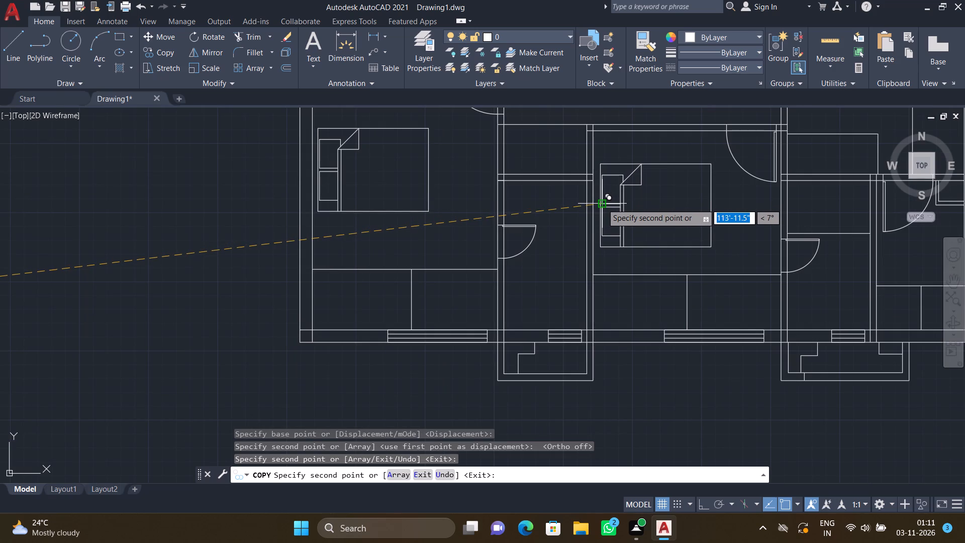
key("Return")
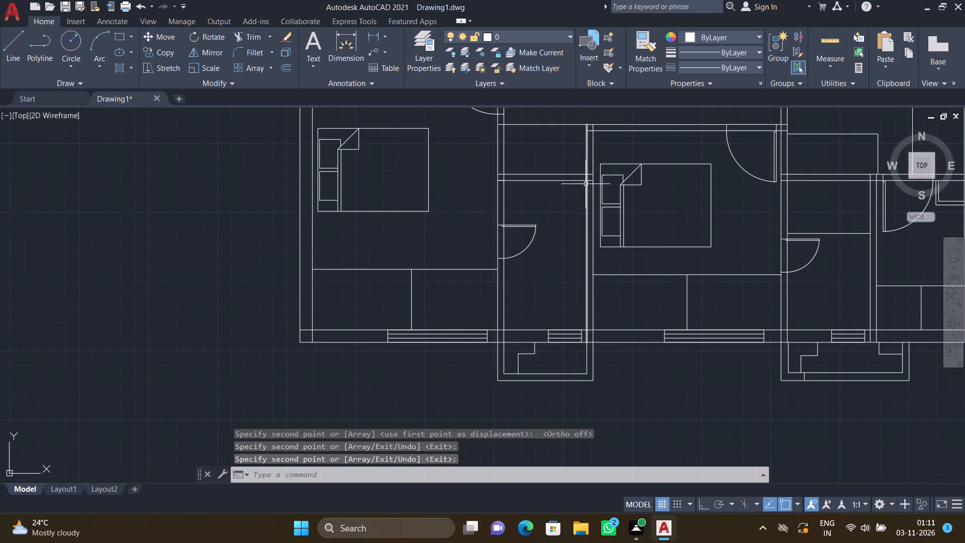
With Ortho on, rotate the source double bed 180° about its inner pillow corner at the headboard, so its headboard faces east.
scroll(585, 184, "down", 2)
scroll(488, 159, "down", 2)
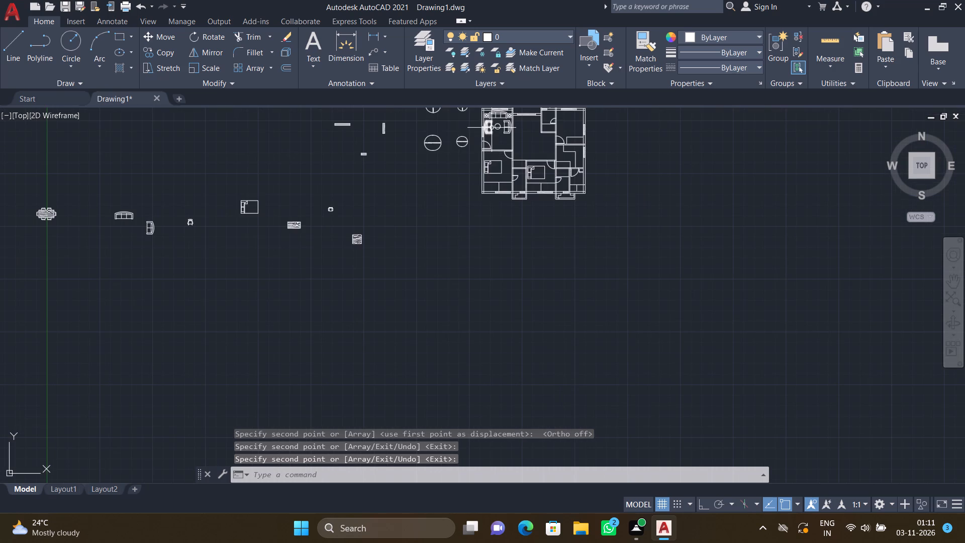
scroll(487, 157, "up", 2)
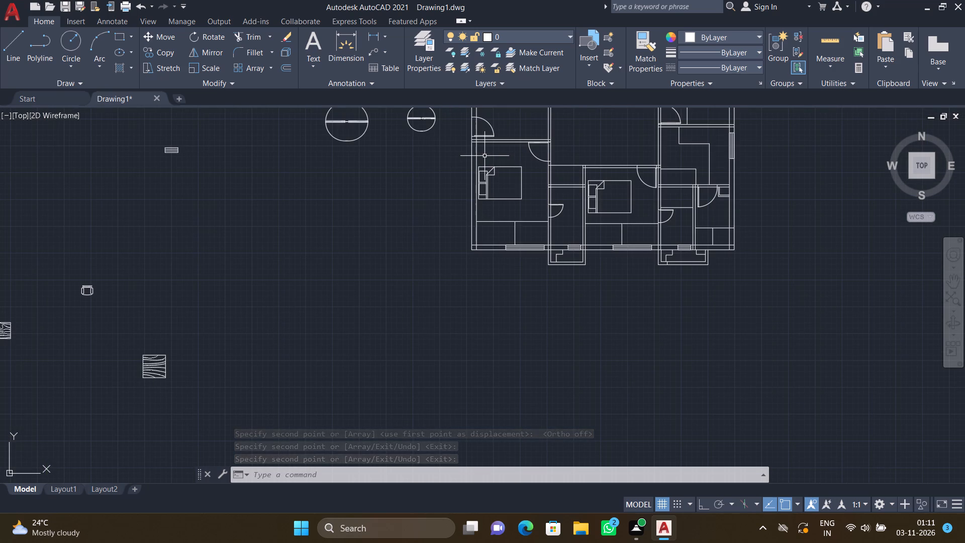
scroll(479, 164, "down", 2)
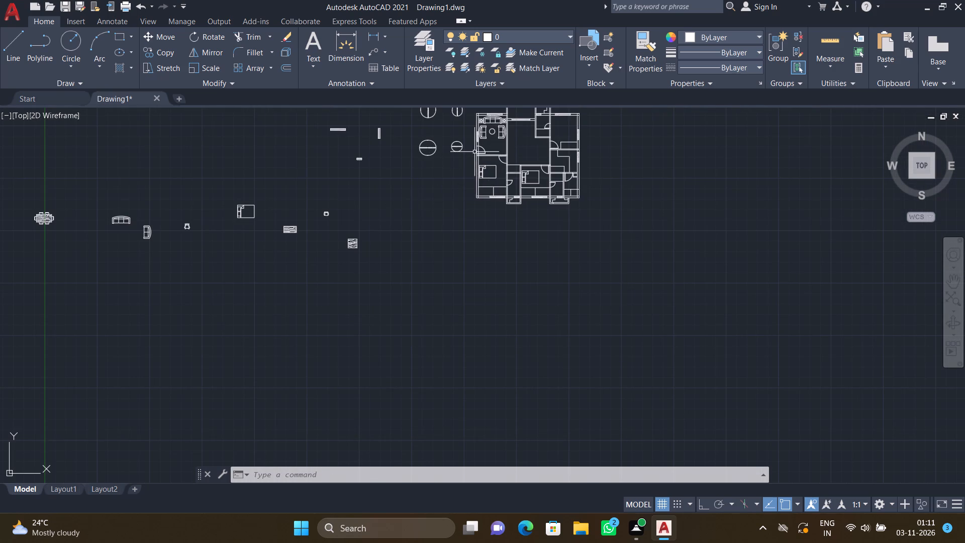
scroll(476, 154, "up", 3)
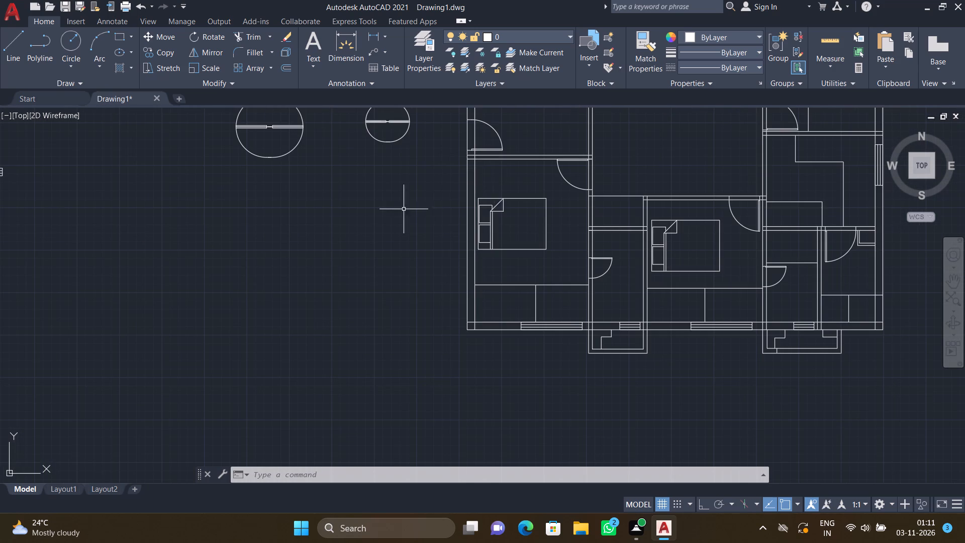
scroll(356, 226, "down", 3)
key("r")
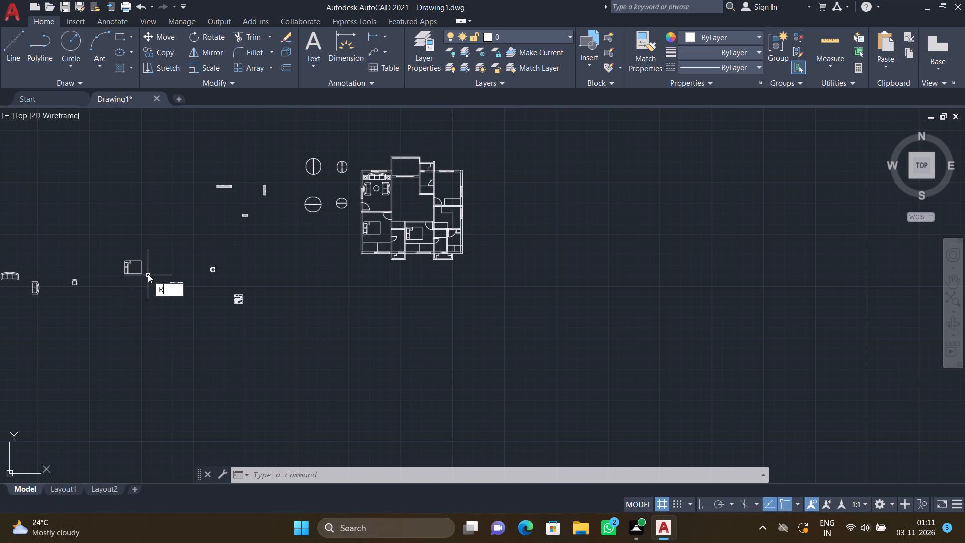
key("o")
key("Return")
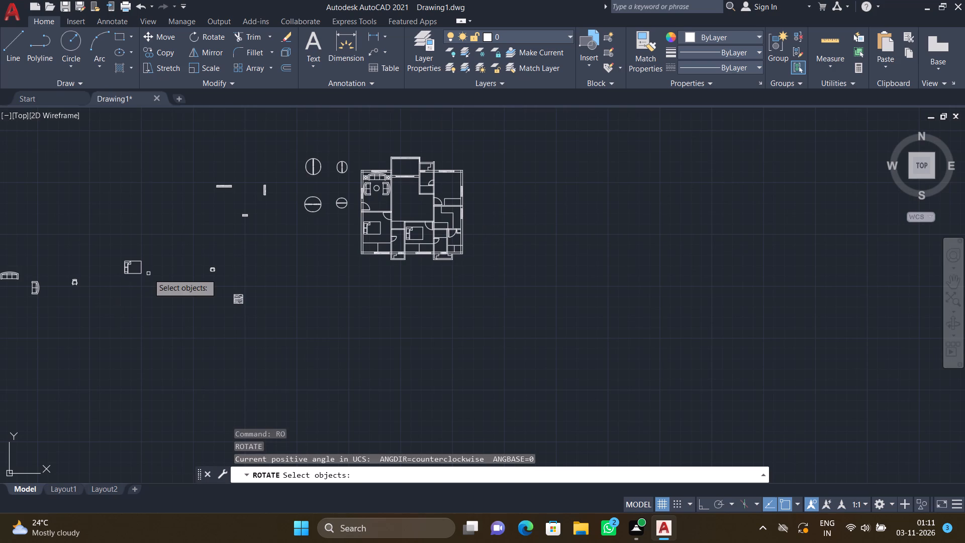
key("F8")
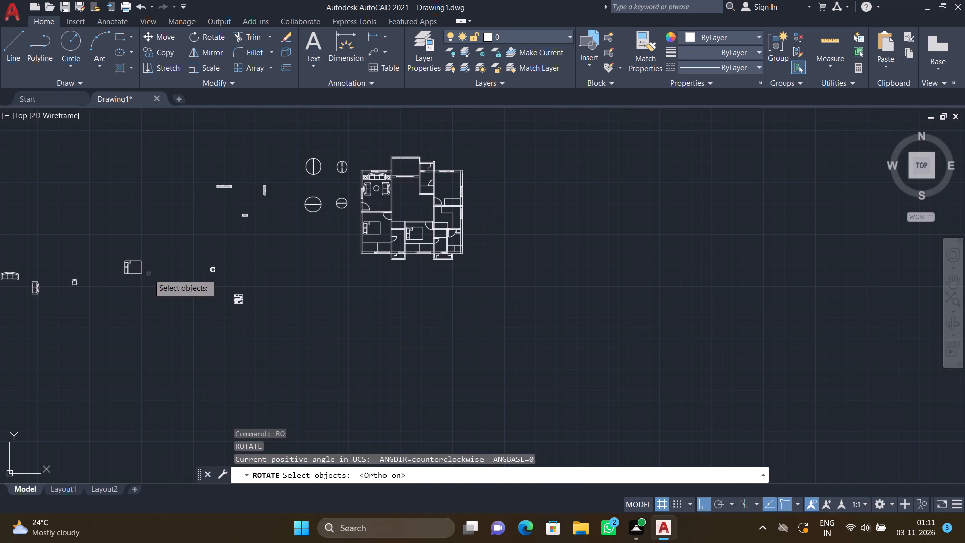
scroll(147, 282, "down", 1)
scroll(147, 282, "up", 2)
left_click(146, 281)
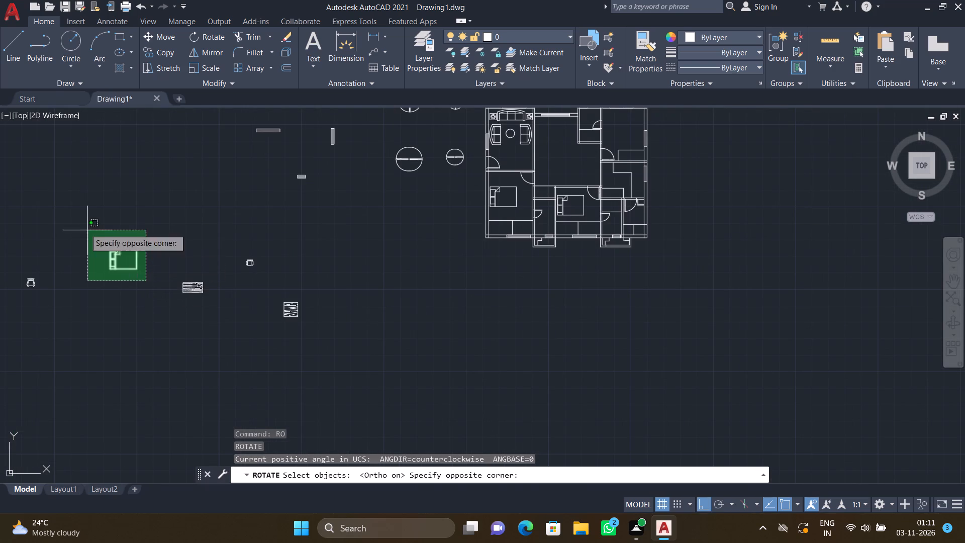
left_click(76, 220)
key("Return")
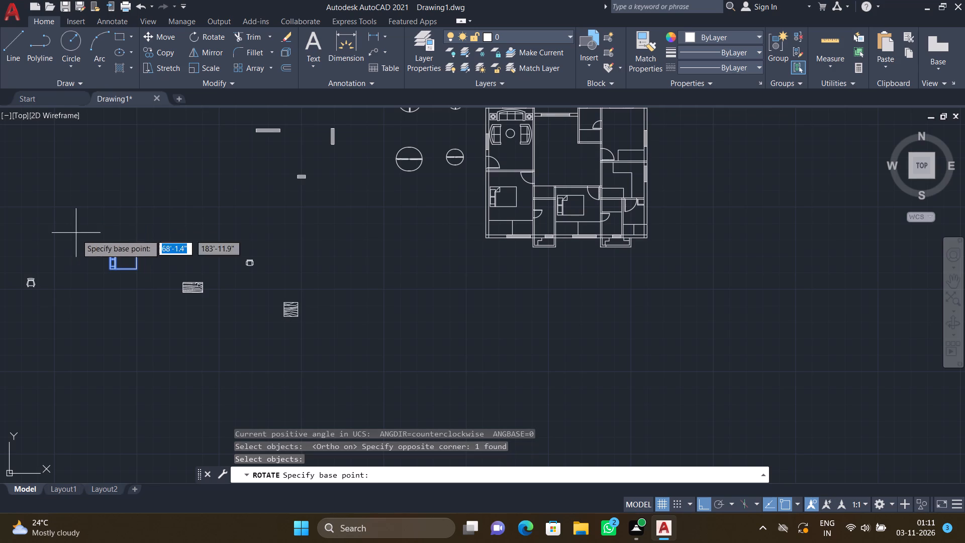
scroll(95, 267, "up", 3)
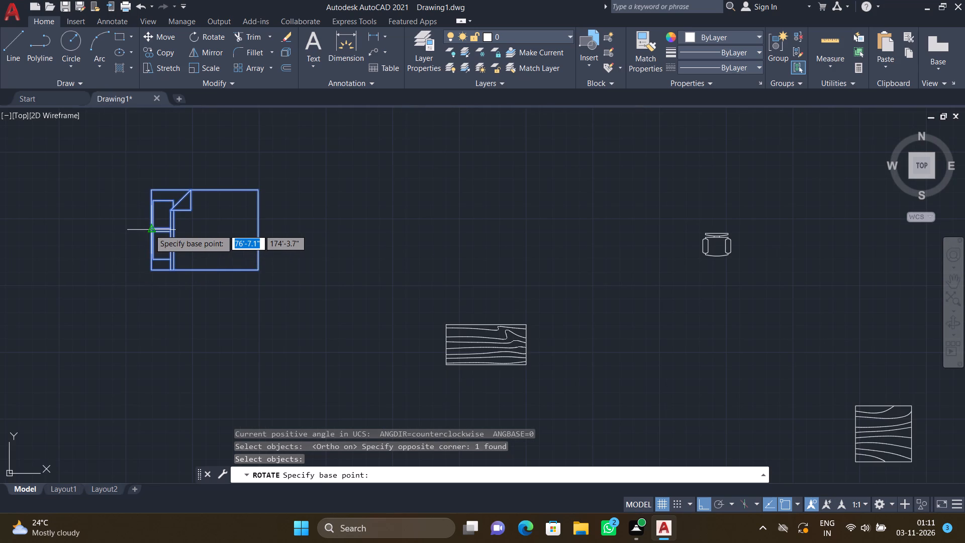
left_click(149, 229)
left_click(84, 237)
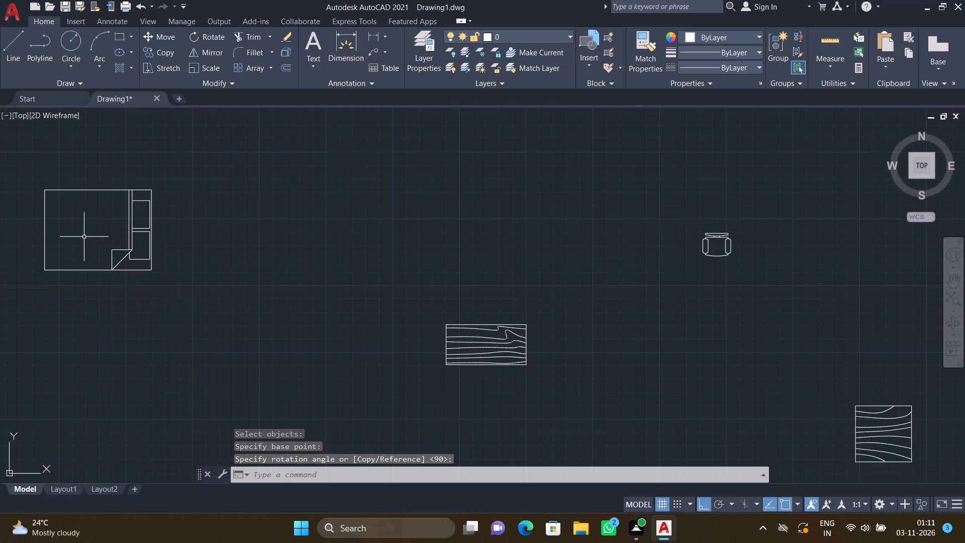
With Ortho off, copy the east-headed double bed by its headboard point between the pillows into the northeast room, beside the east wall.
scroll(159, 285, "down", 2)
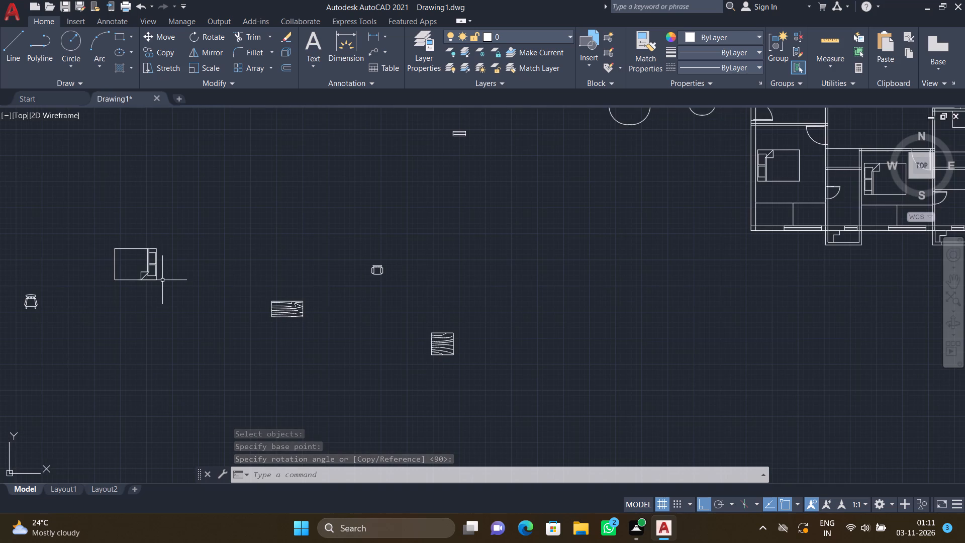
key("c")
key("o")
key("Return")
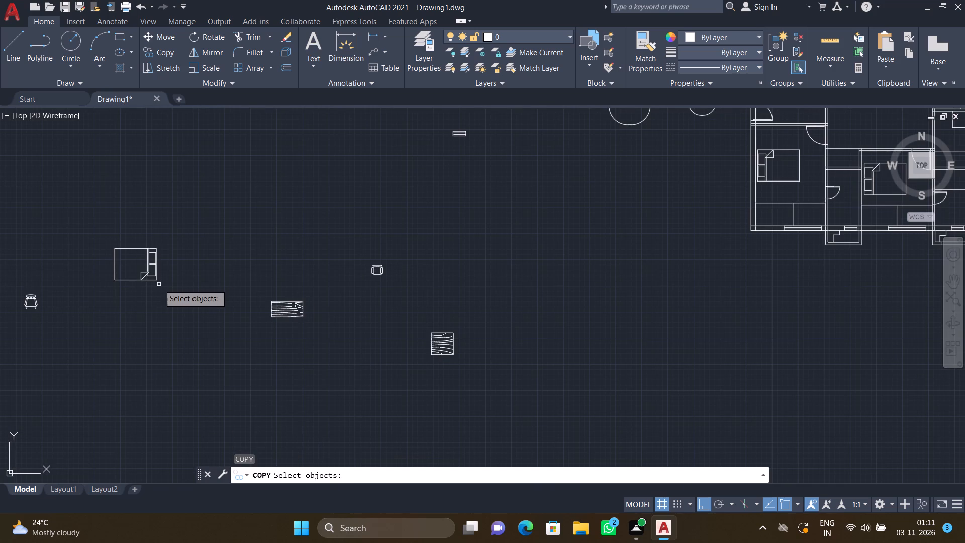
scroll(159, 285, "up", 2)
left_click_drag(158, 290, 156, 285)
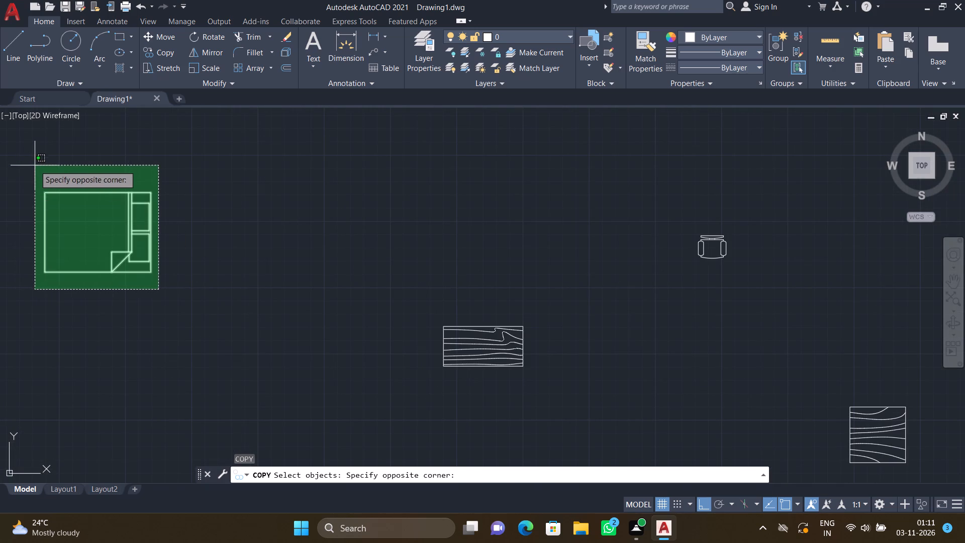
left_click(35, 165)
key("Return")
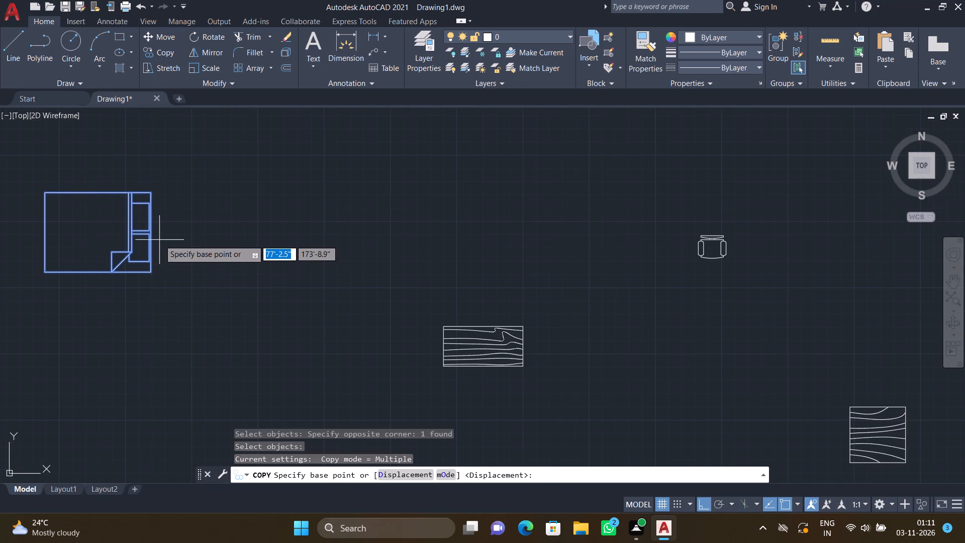
left_click_drag(151, 233, 156, 233)
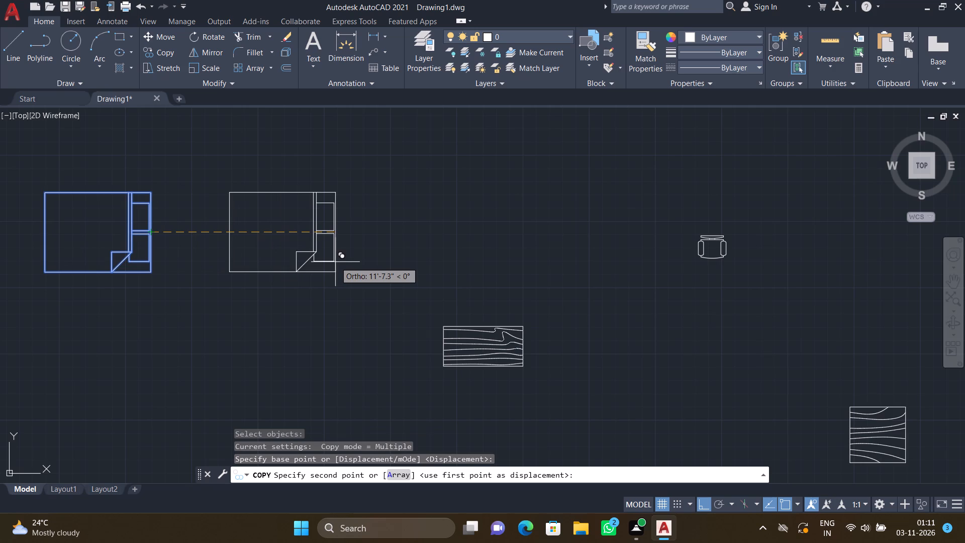
key("F8")
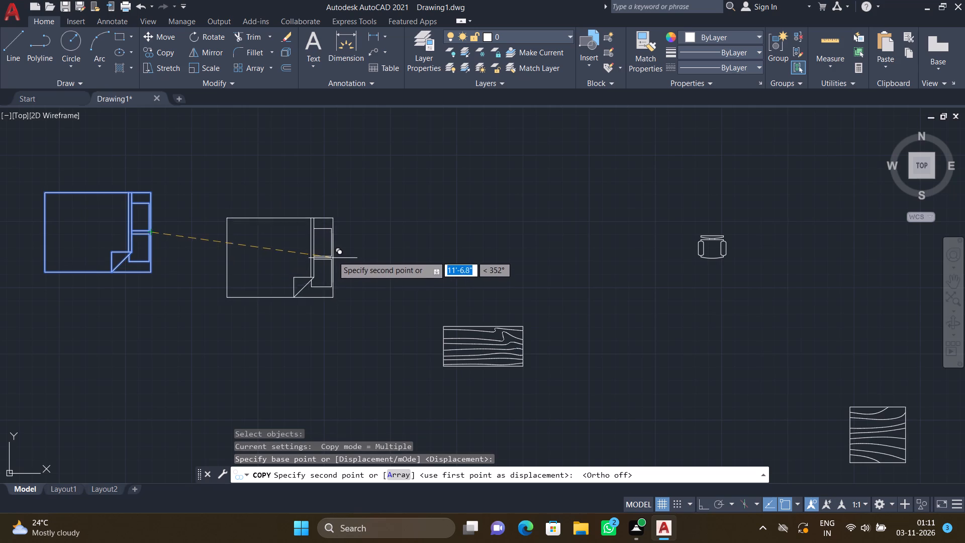
scroll(333, 255, "down", 3)
scroll(584, 255, "down", 3)
scroll(667, 220, "up", 4)
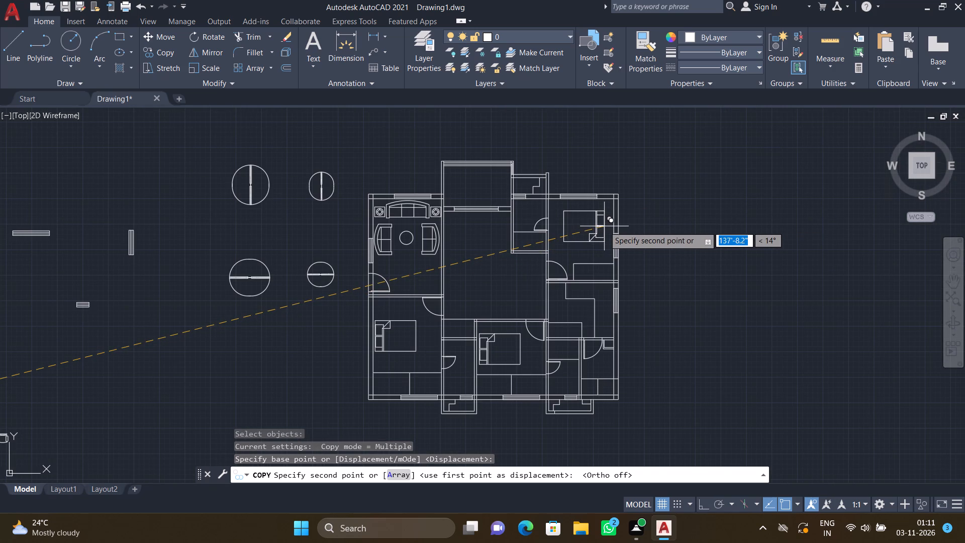
scroll(606, 235, "up", 2)
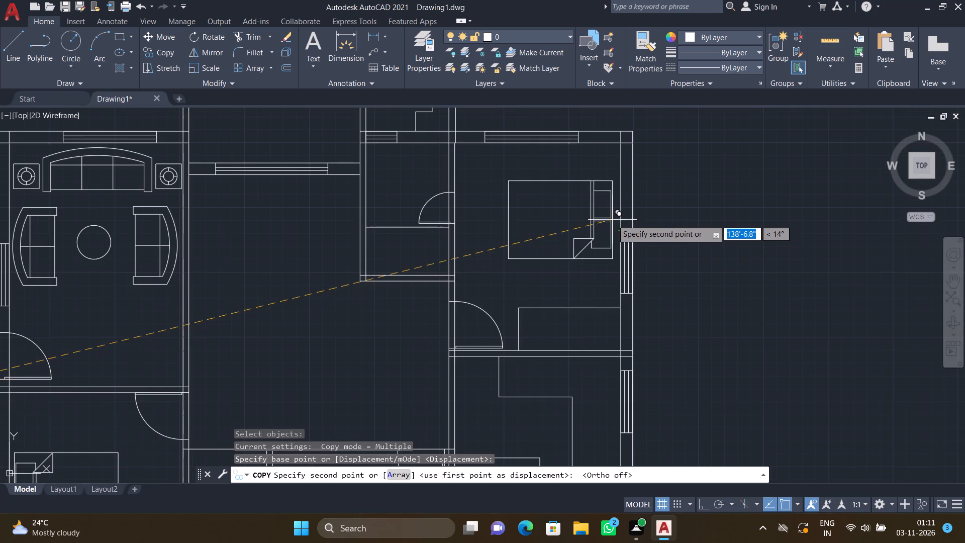
scroll(612, 220, "up", 1)
scroll(613, 226, "down", 1)
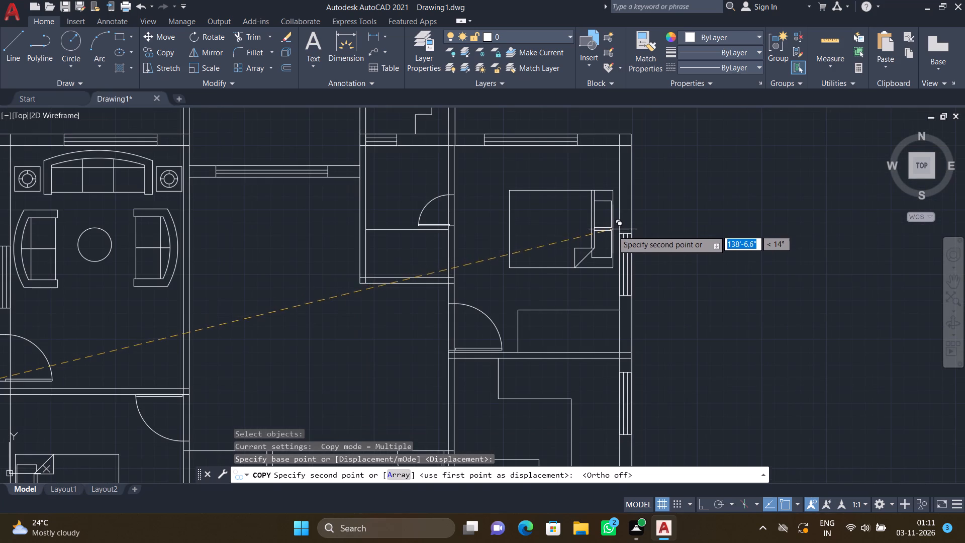
left_click(613, 232)
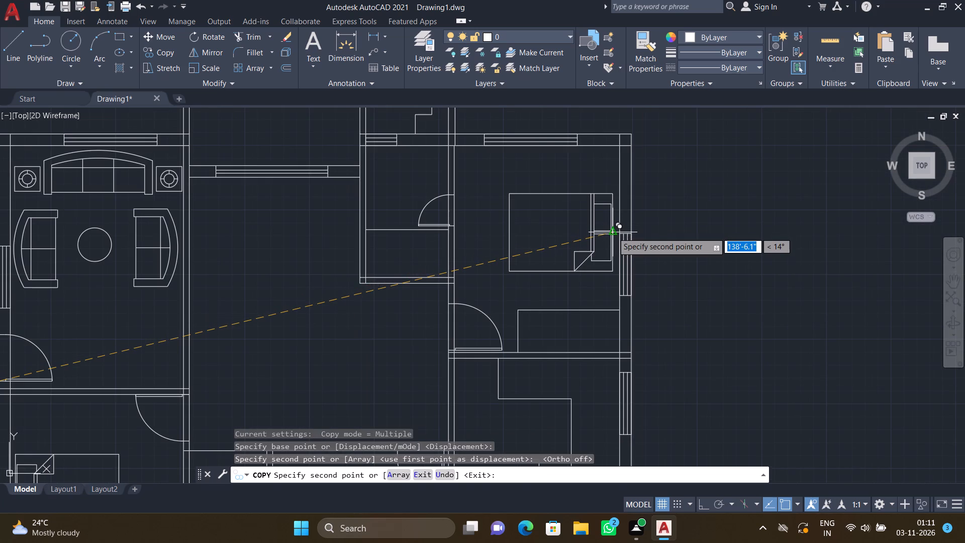
key("Return")
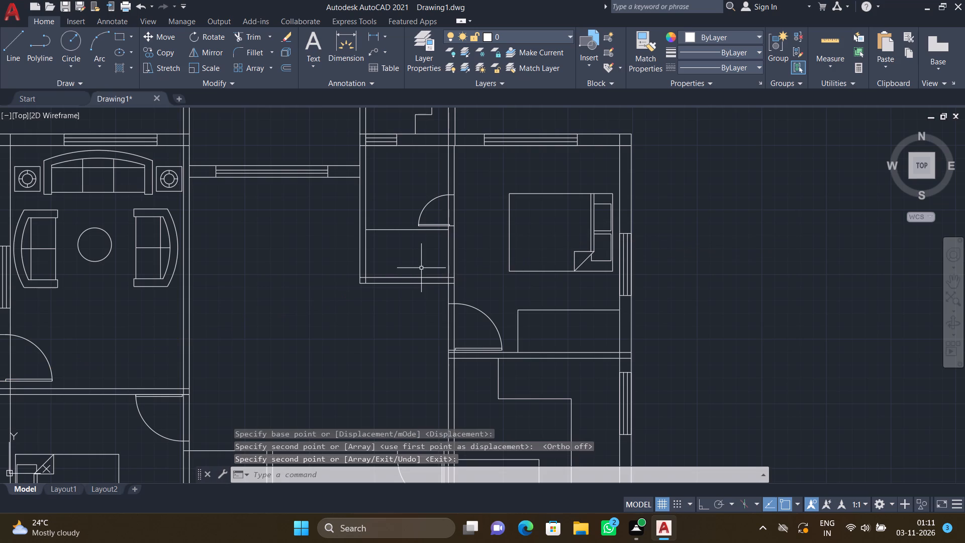
Draw a bedside table rectangle about 1'-5" by 1'-2" just south of the southwest bedroom's bed, aligned with its headboard edge.
scroll(337, 293, "down", 4)
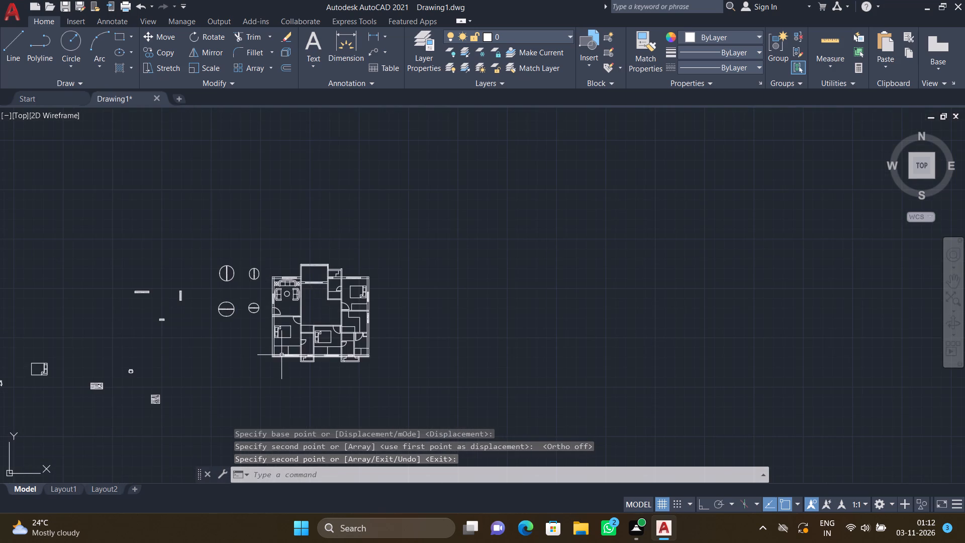
scroll(279, 352, "up", 4)
scroll(254, 298, "up", 2)
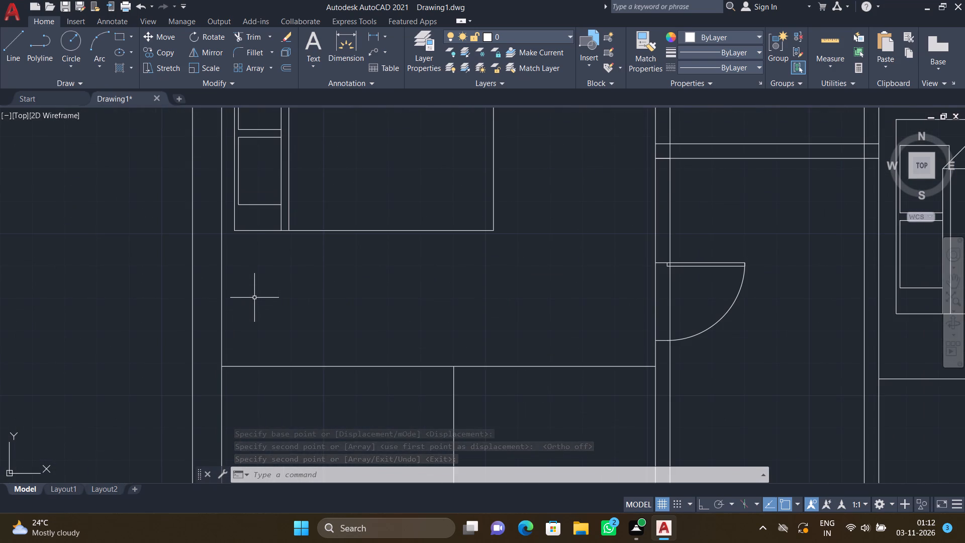
type("REC")
key("Return")
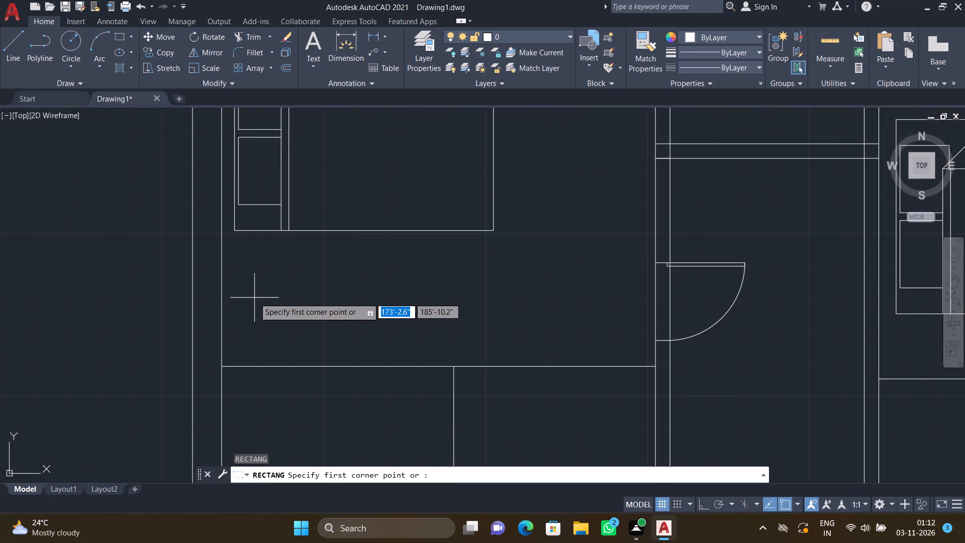
scroll(239, 242, "up", 1)
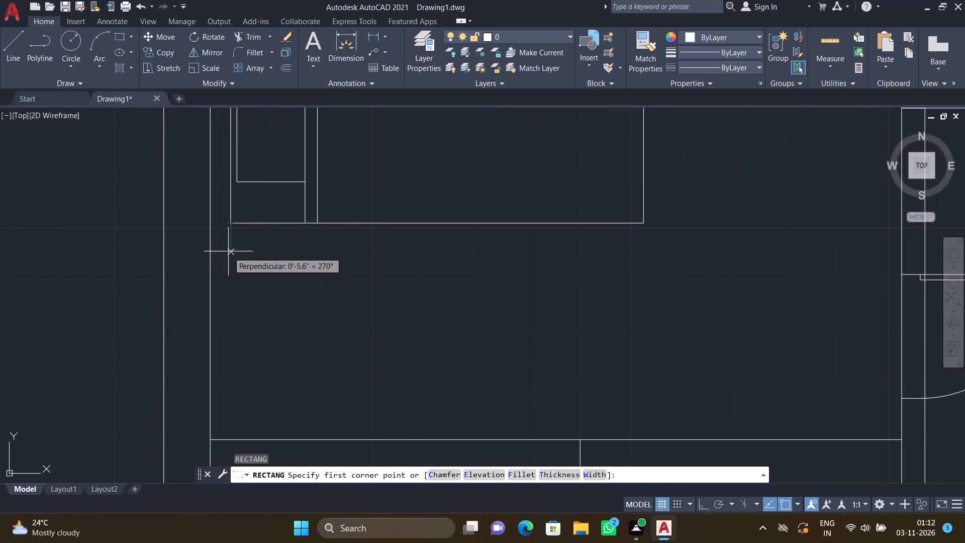
left_click_drag(229, 251, 232, 257)
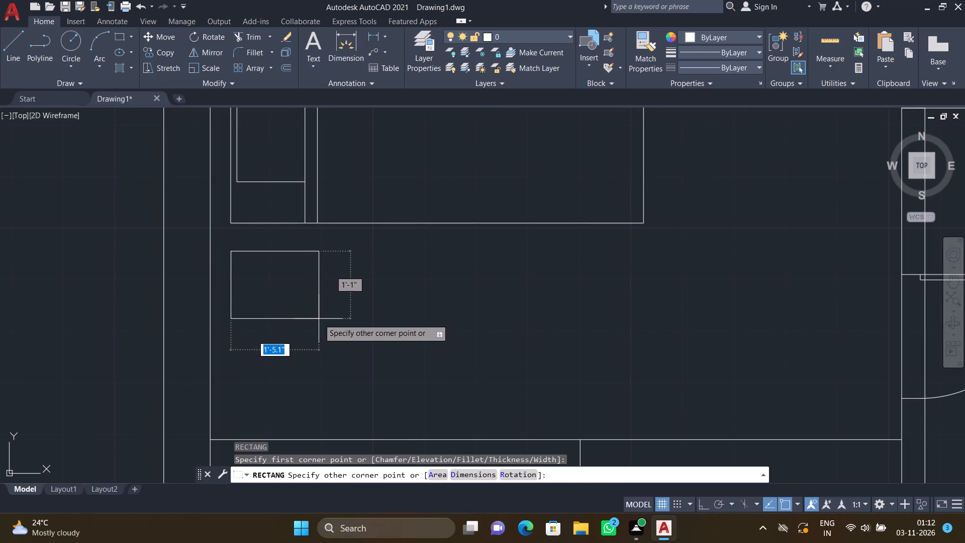
left_click(316, 325)
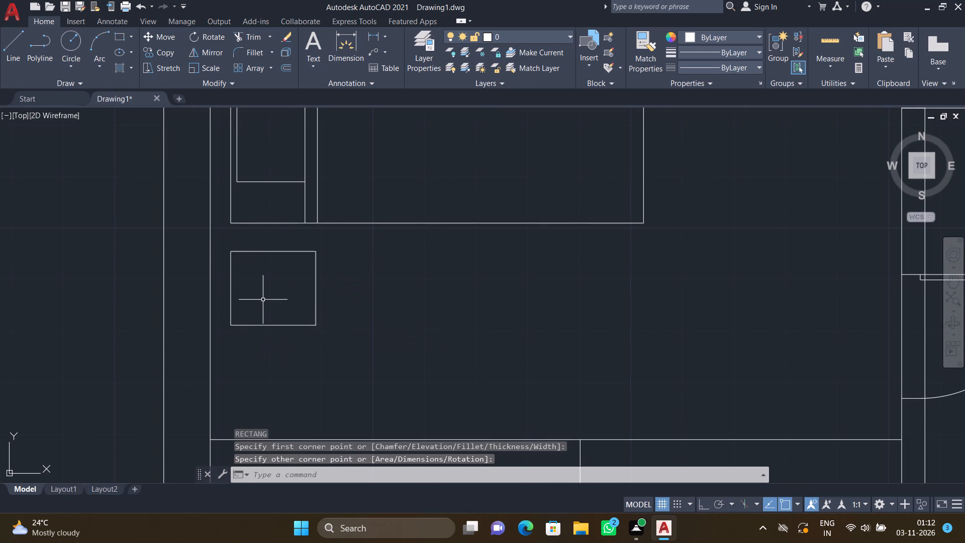
Draw two concentric circles centred in the bedside rectangle, the outer with a radius of about 5.4" and a smaller one inside.
key("c")
key("Return")
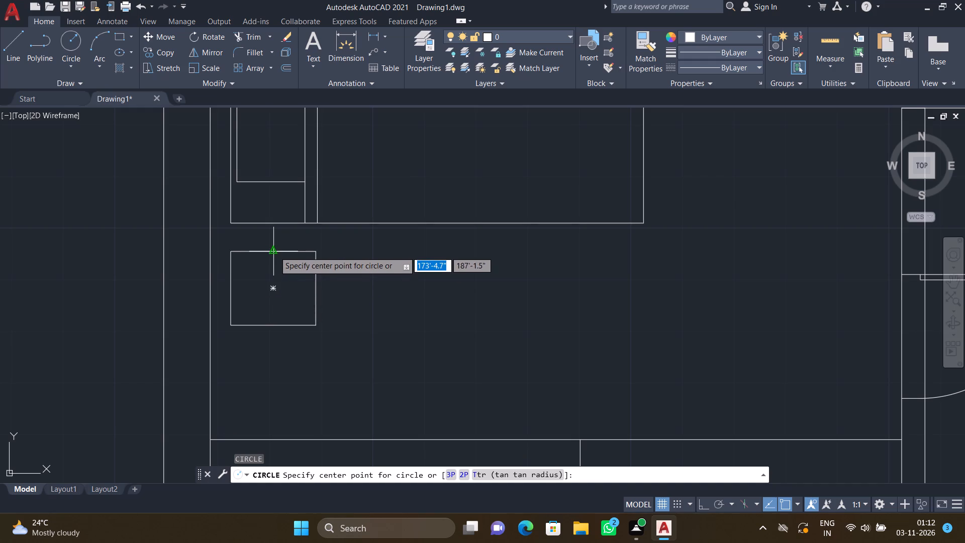
left_click_drag(272, 288, 276, 298)
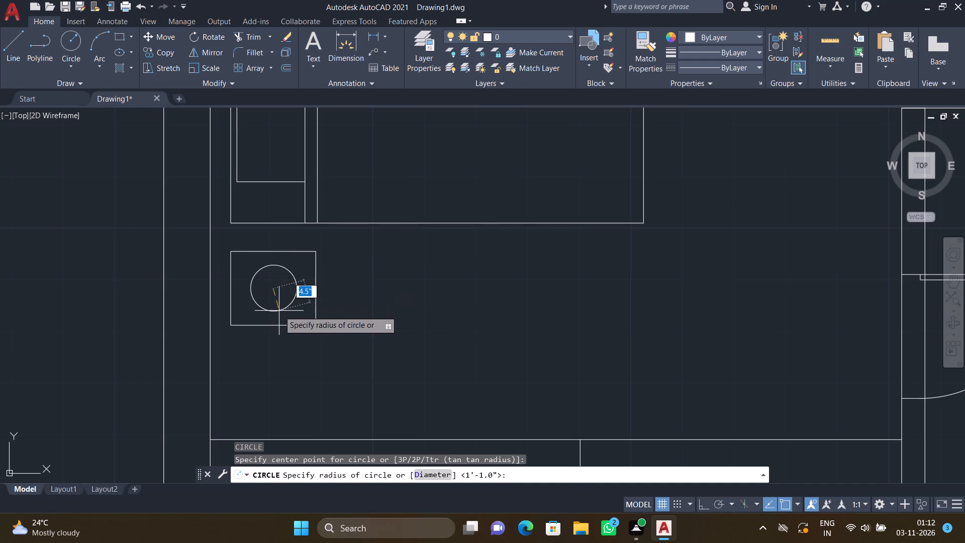
scroll(280, 313, "up", 1)
left_click(279, 317)
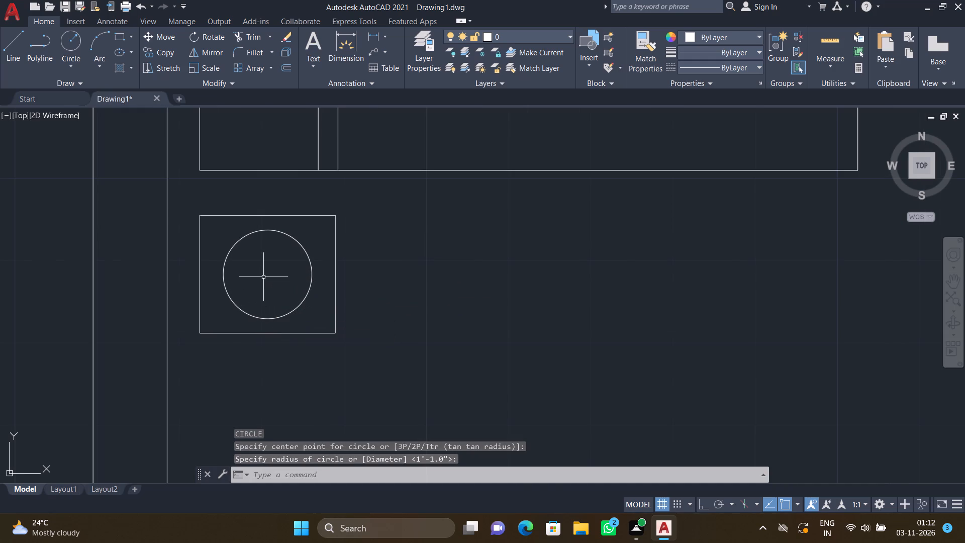
key("c")
key("Return")
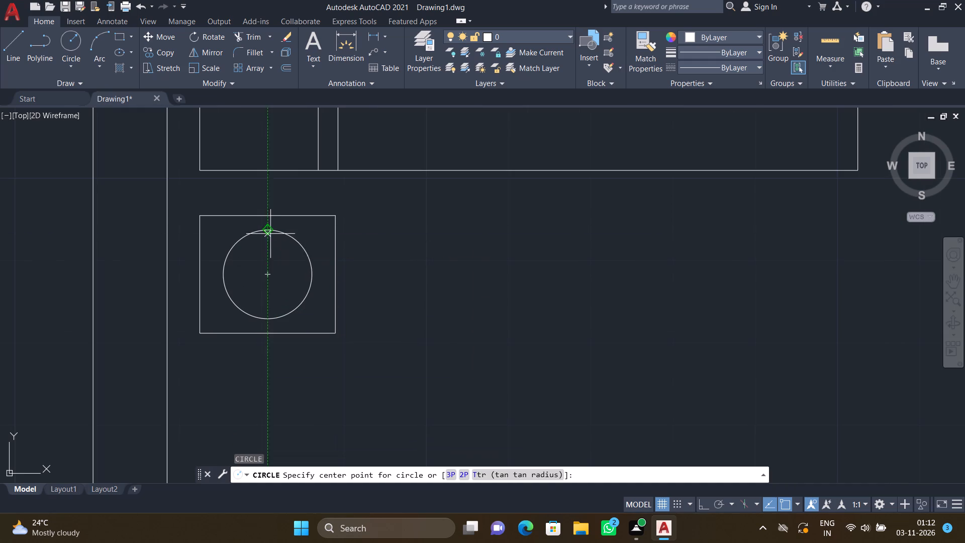
left_click_drag(271, 275, 275, 282)
left_click(280, 296)
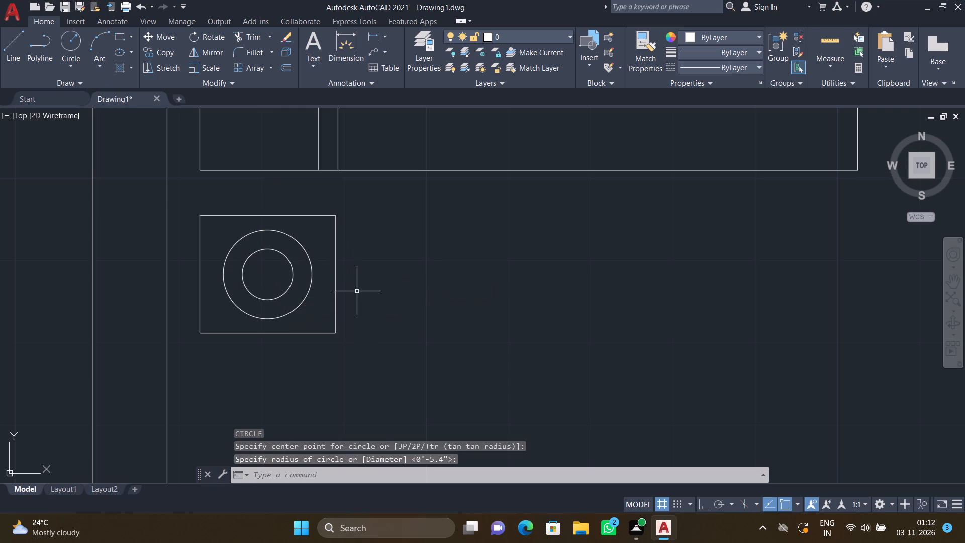
Copy the bedside table with its circles by their centre about 7' straight north, to the other side of the southwest bedroom's bed.
scroll(356, 295, "down", 6)
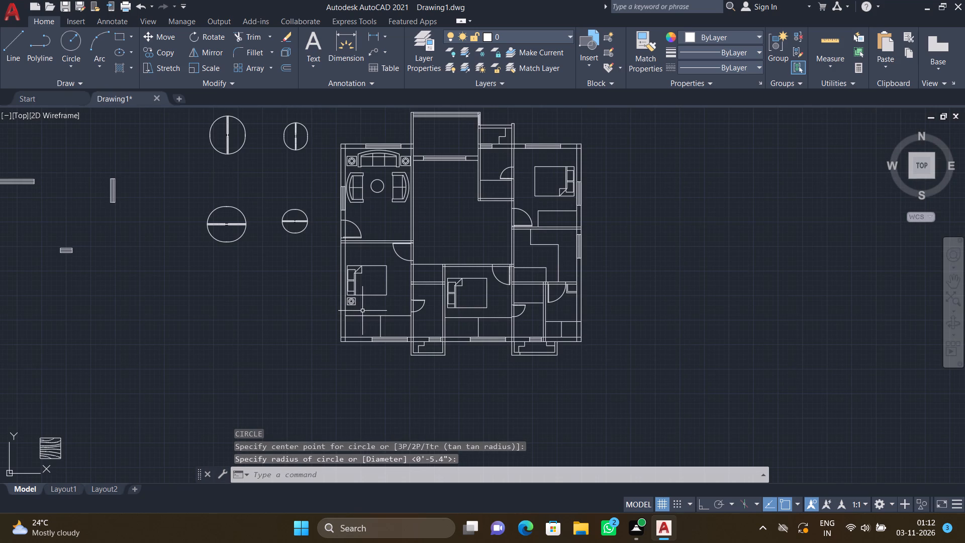
key("c")
key("o")
key("Return")
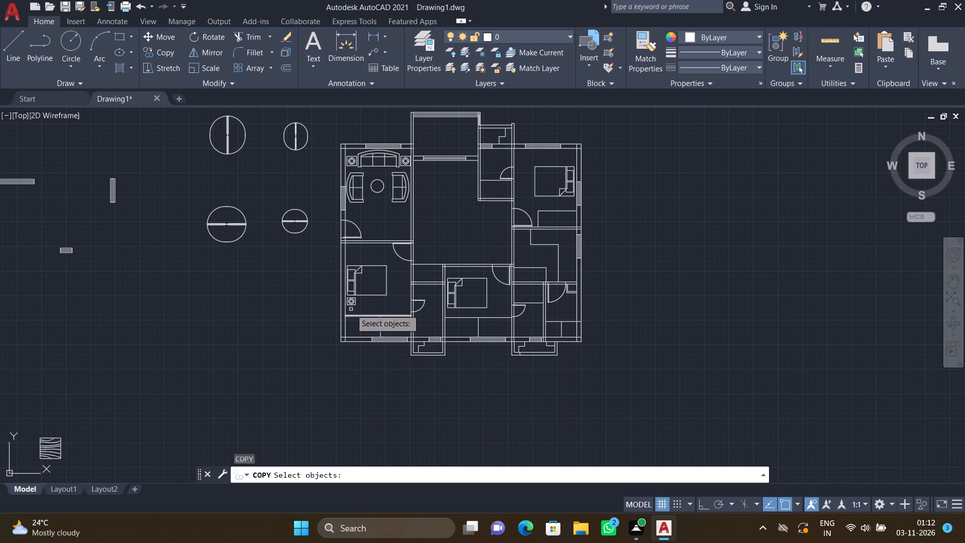
scroll(351, 308, "up", 6)
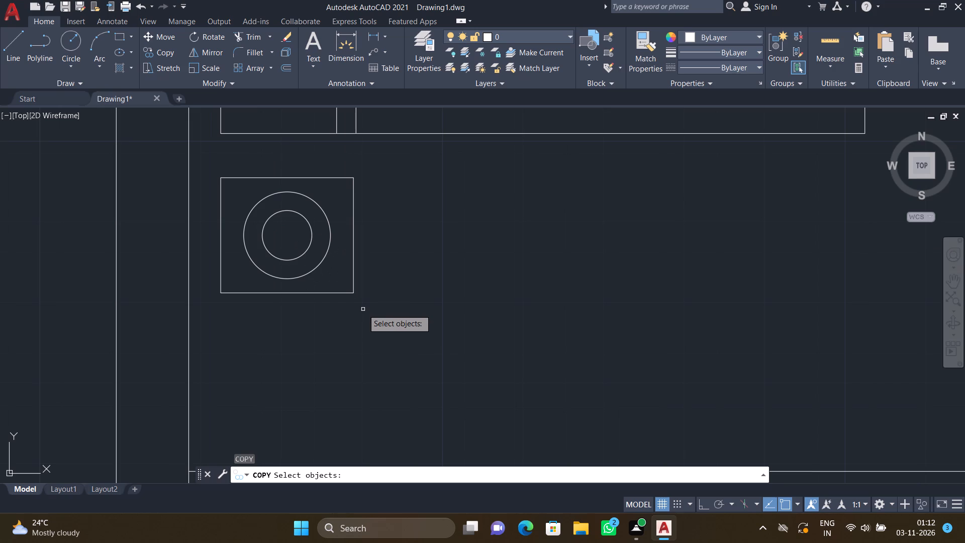
left_click(363, 309)
left_click(211, 159)
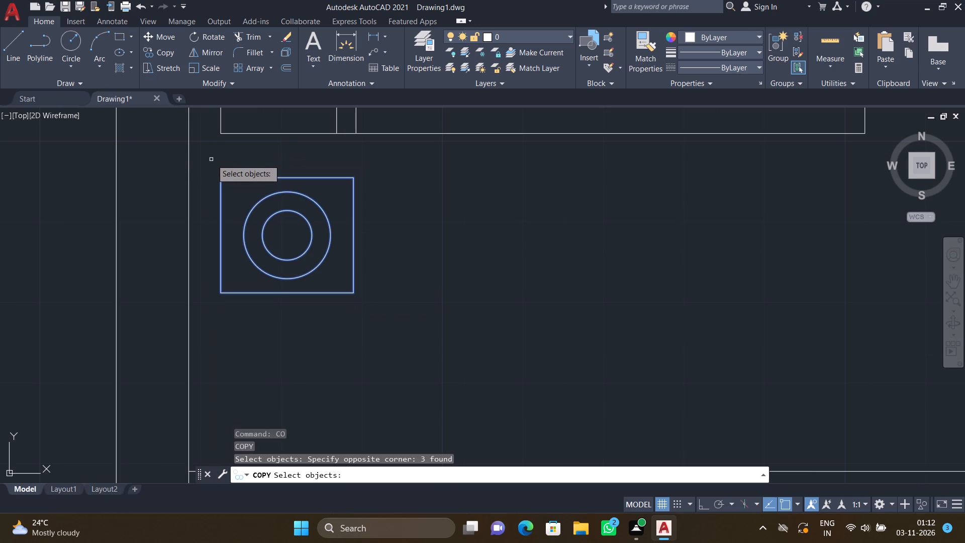
key("Return")
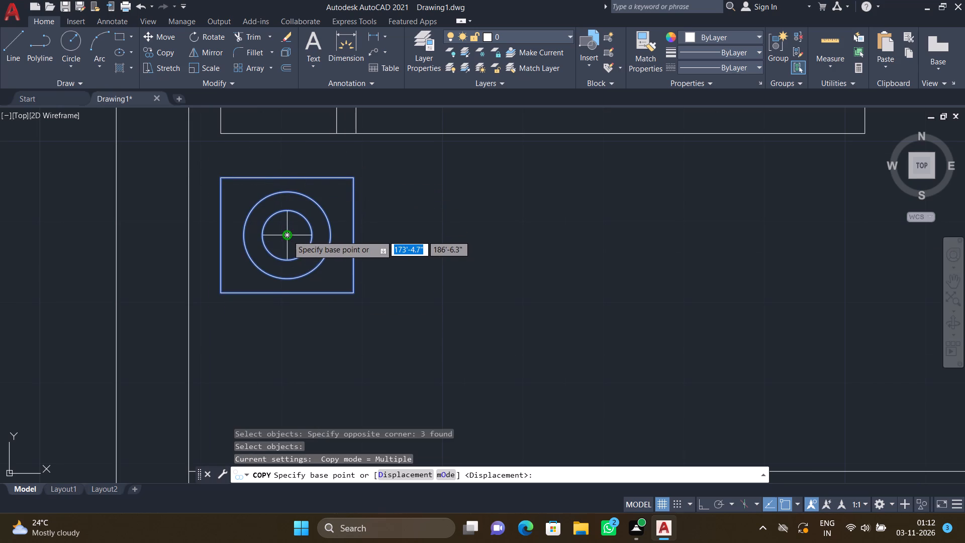
left_click(287, 235)
scroll(318, 184, "down", 8)
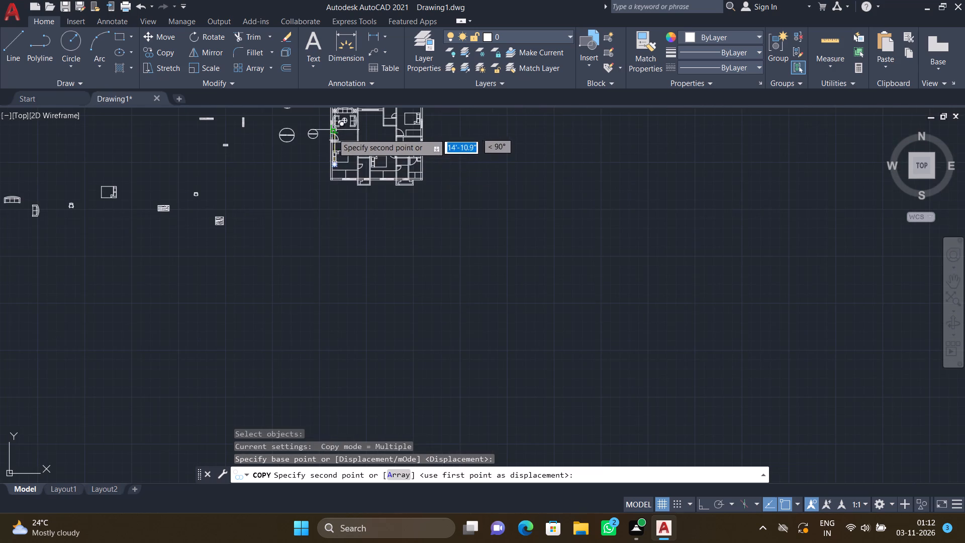
scroll(329, 142, "up", 4)
scroll(363, 164, "up", 3)
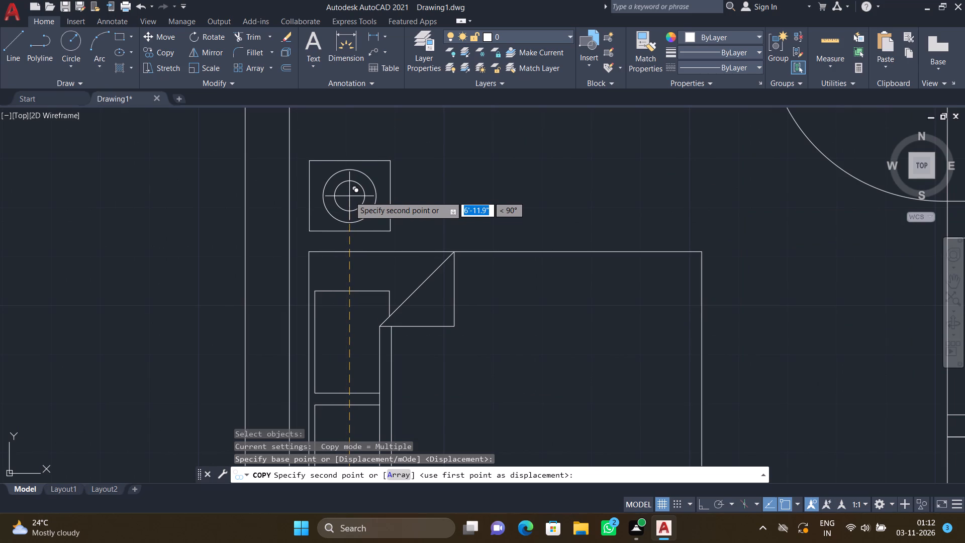
left_click(350, 195)
key("Return")
Copy the southern bedside table by its north edge's midpoint into the southern middle bedroom, just south of the bed's headboard end.
scroll(349, 266, "down", 2)
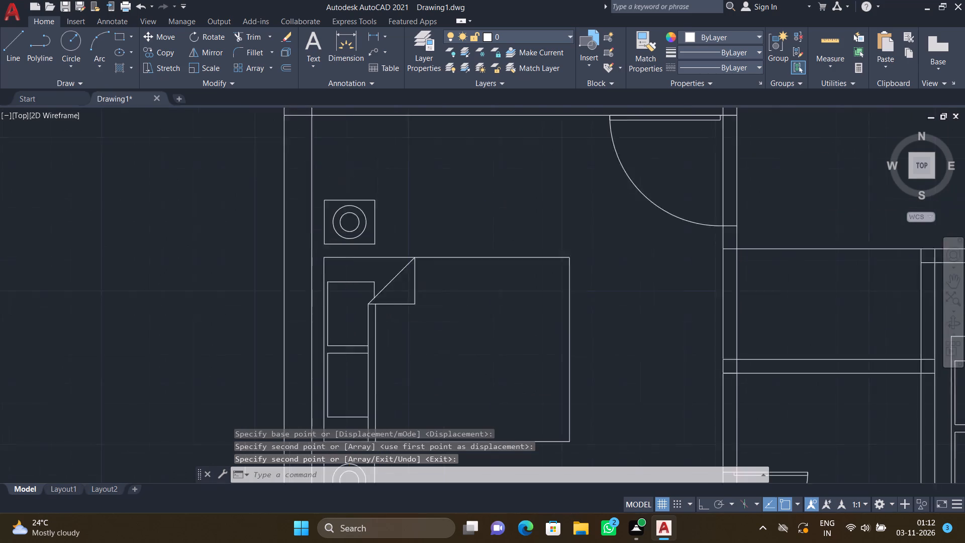
scroll(349, 266, "down", 3)
scroll(346, 314, "up", 3)
scroll(376, 221, "down", 1)
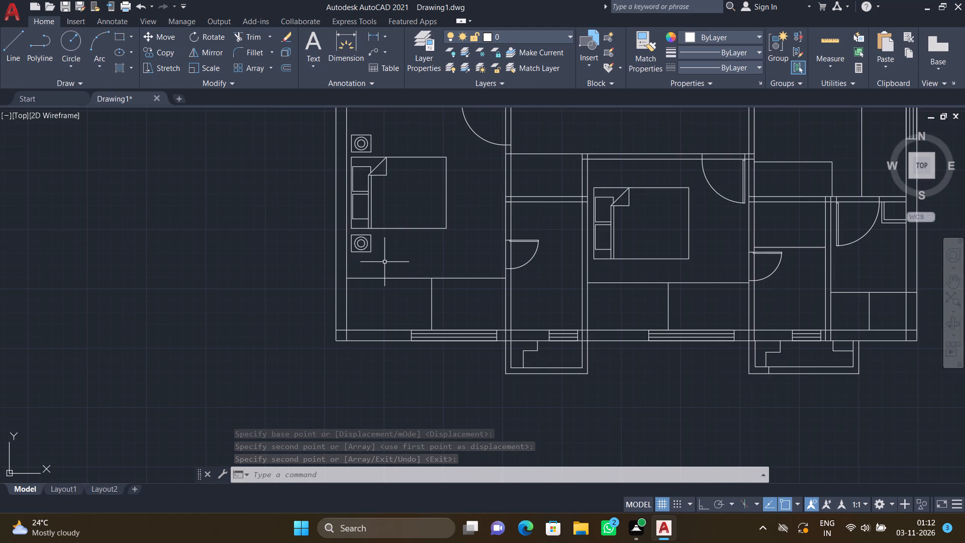
key("c")
key("o")
key("Return")
scroll(373, 251, "up", 2)
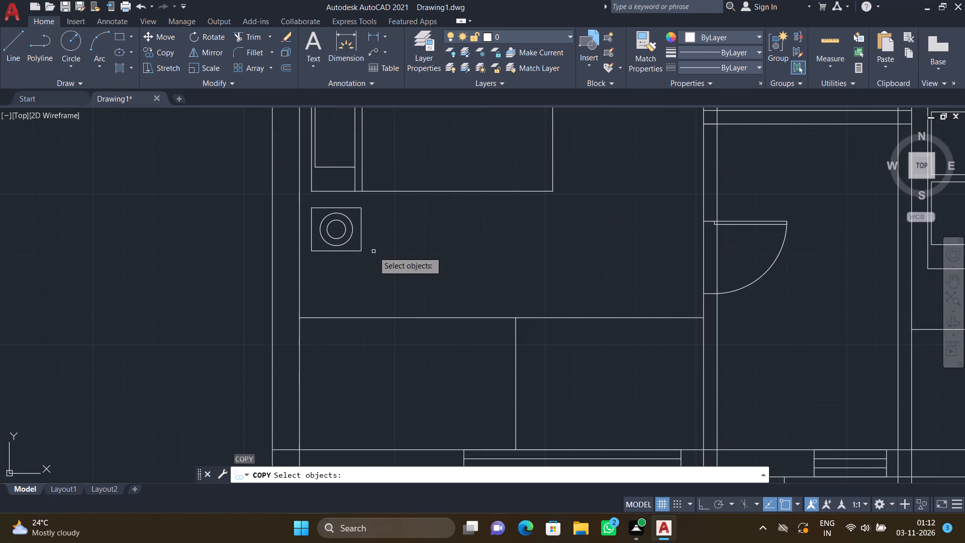
scroll(367, 253, "up", 1)
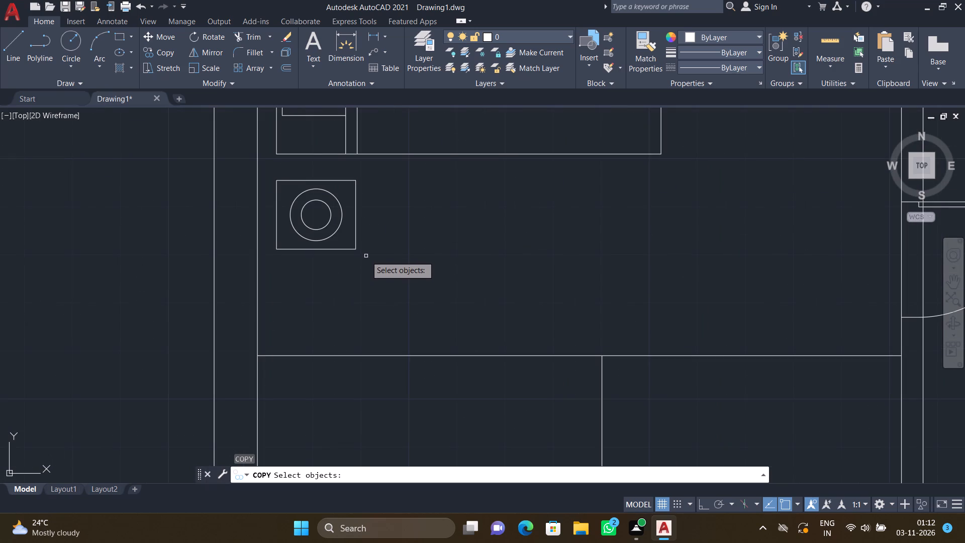
left_click(366, 256)
scroll(269, 179, "up", 2)
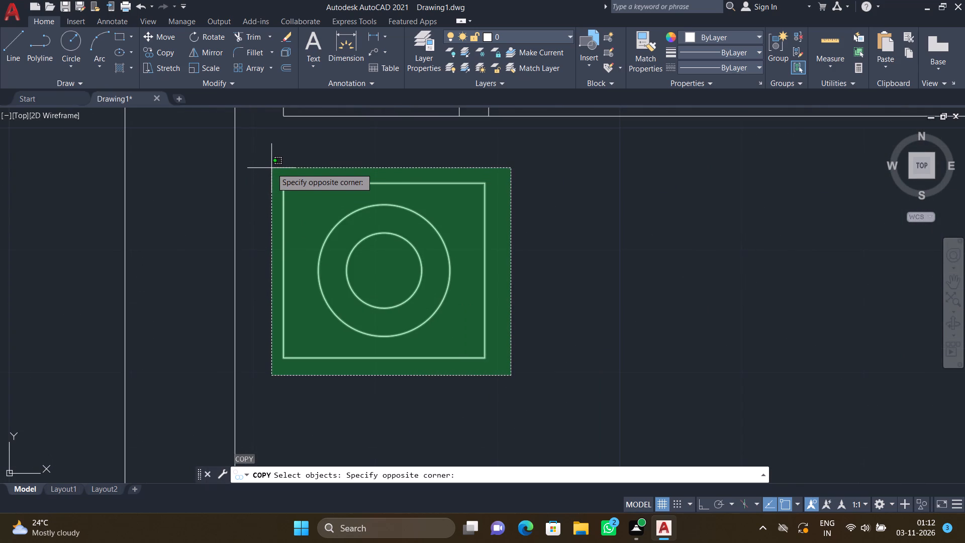
left_click(271, 167)
key("Return")
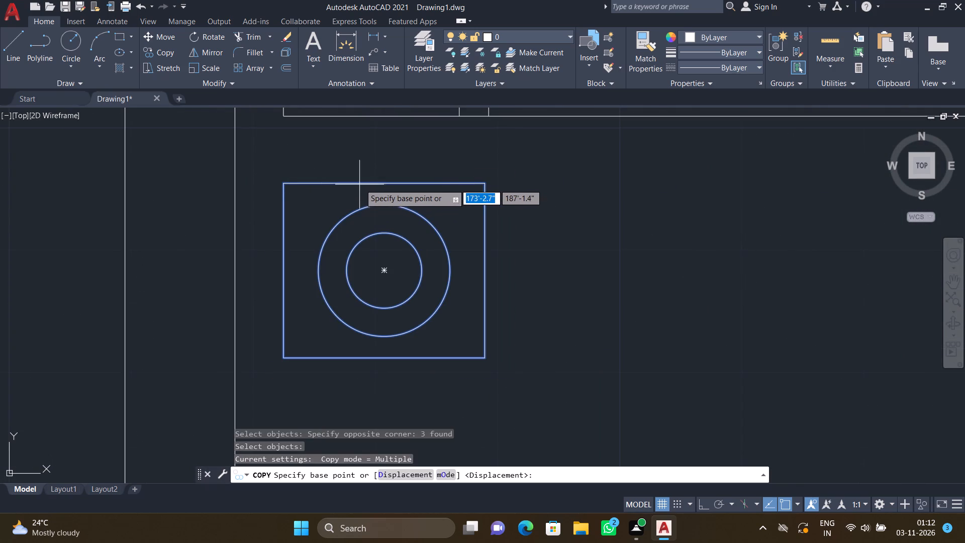
left_click(382, 186)
scroll(470, 244, "down", 6)
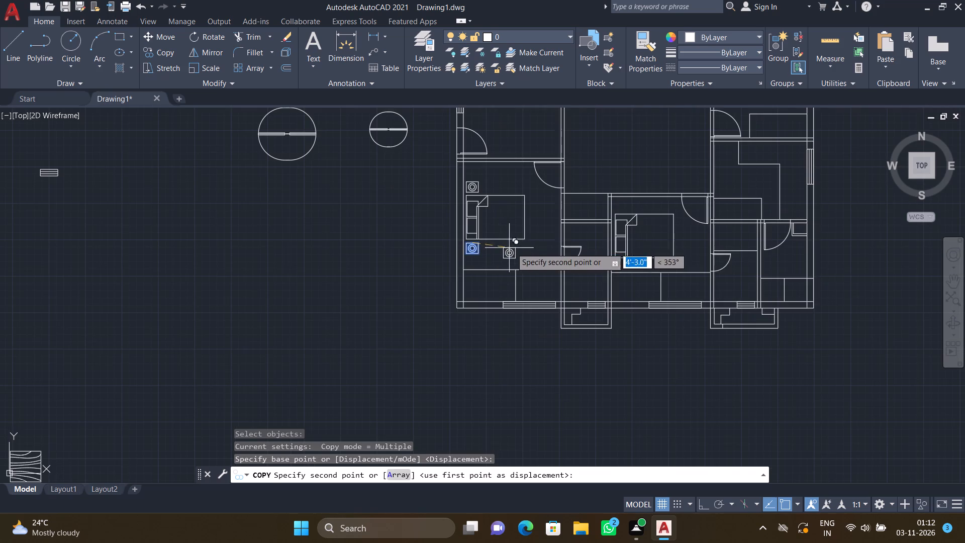
scroll(622, 272, "up", 3)
scroll(614, 229, "up", 2)
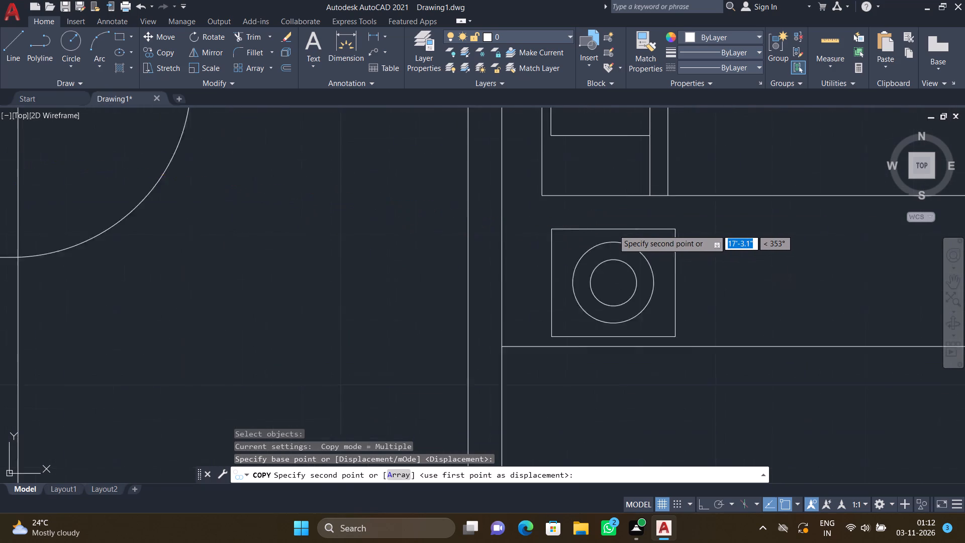
scroll(613, 229, "up", 1)
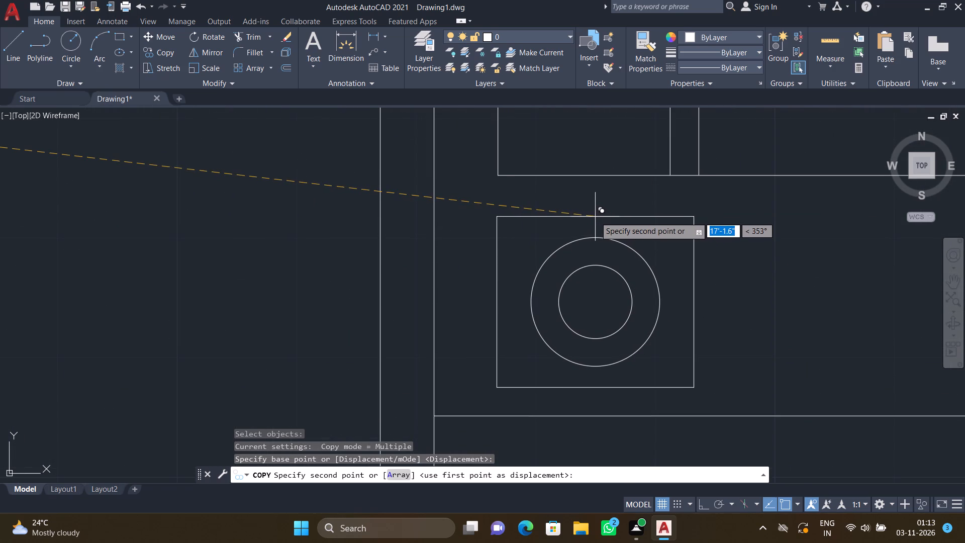
left_click(595, 218)
Place another copy of the bedside table just north of the southern middle bedroom's bed, in line with its headboard end.
scroll(597, 186, "down", 9)
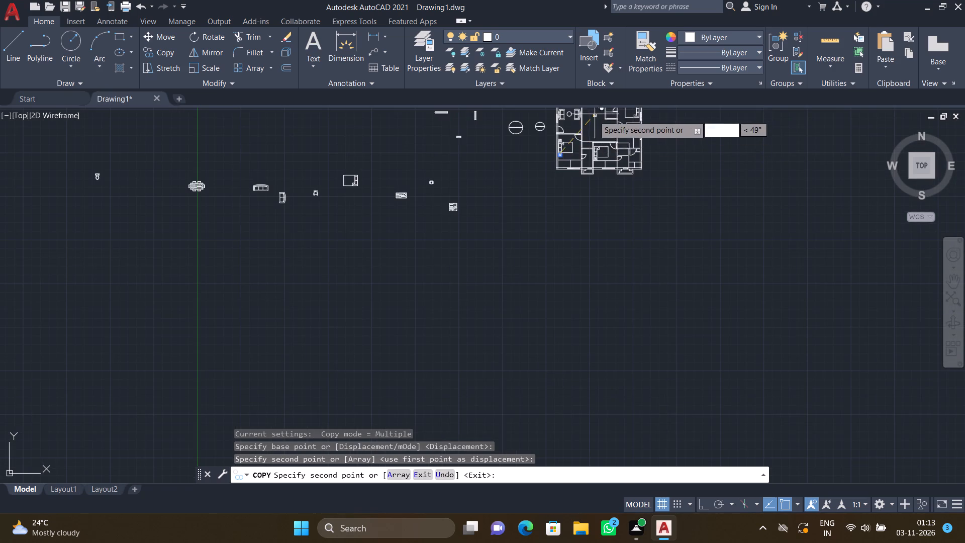
scroll(590, 135, "up", 5)
scroll(611, 217, "up", 2)
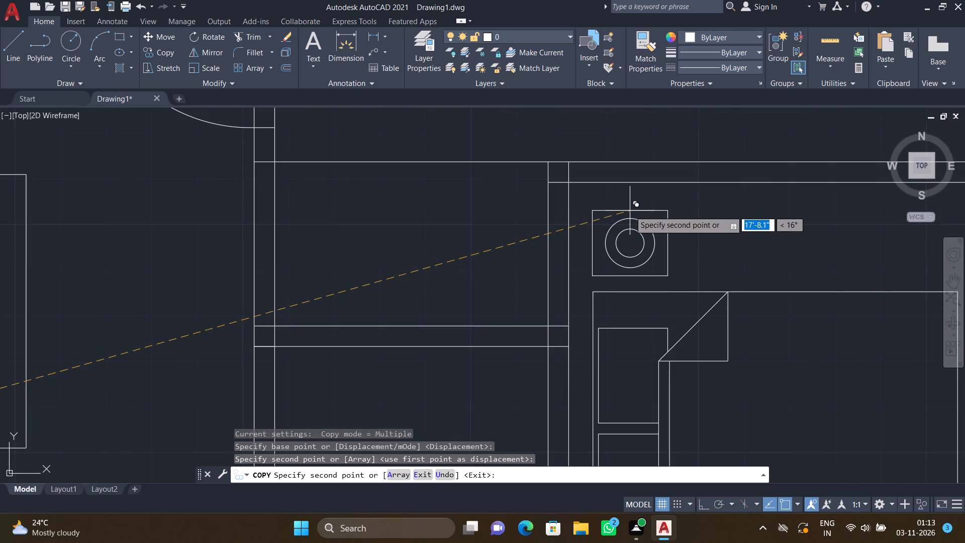
left_click(630, 211)
key("Return")
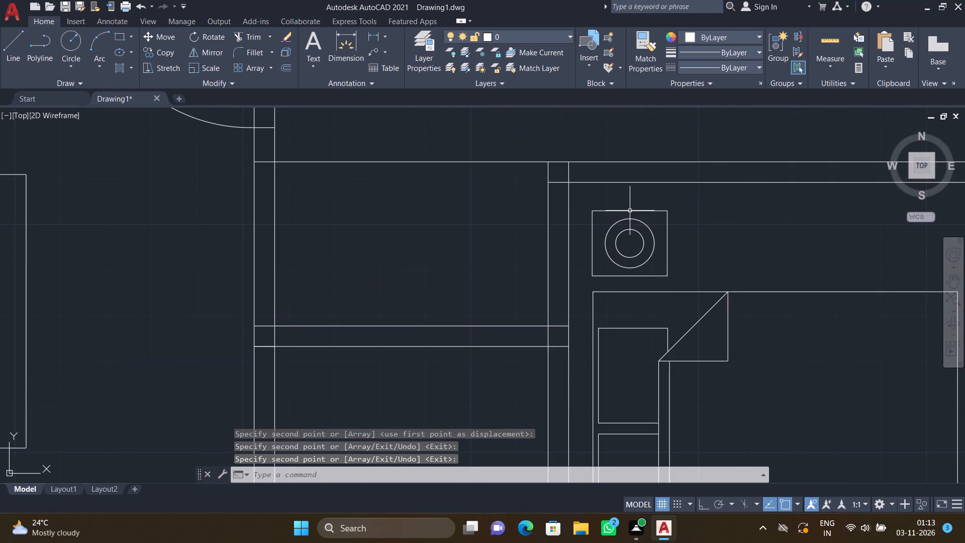
Review the bedside tables in the floor plan and the source furniture symbols west of it.
scroll(594, 276, "down", 4)
scroll(607, 293, "up", 3)
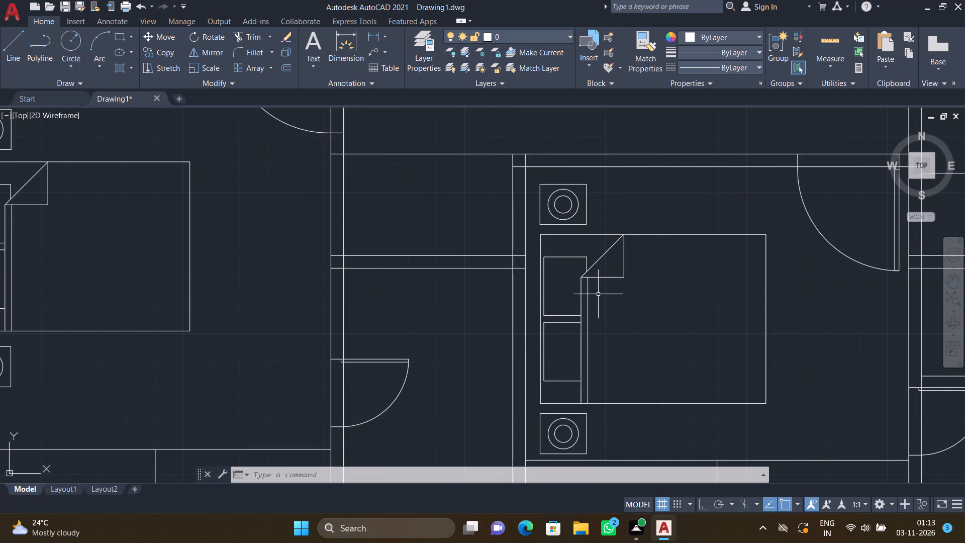
scroll(581, 310, "down", 3)
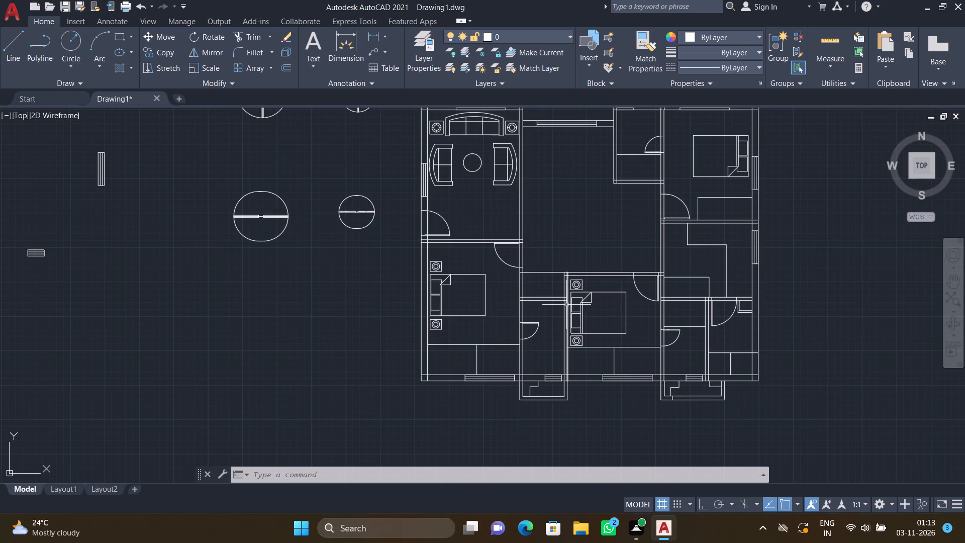
scroll(565, 301, "down", 2)
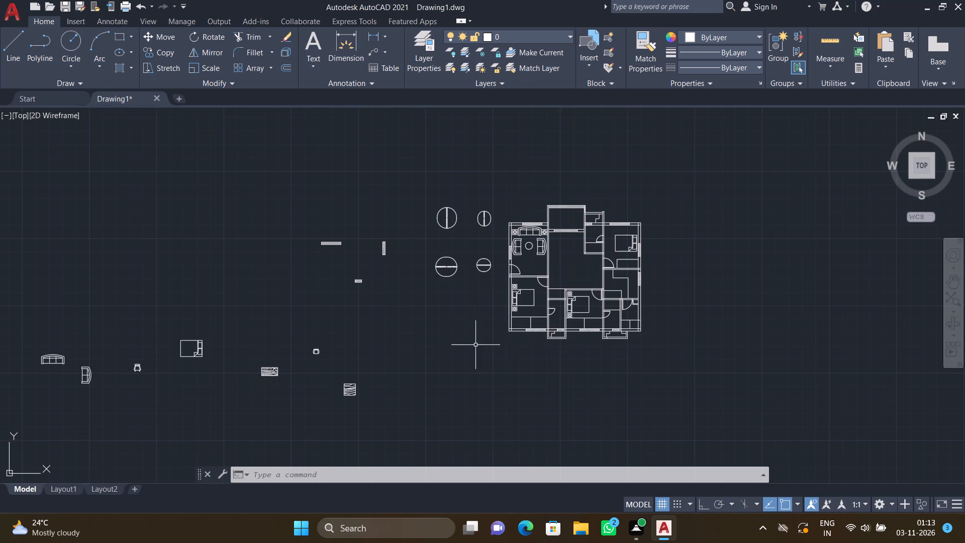
scroll(405, 386, "down", 3)
scroll(296, 416, "up", 3)
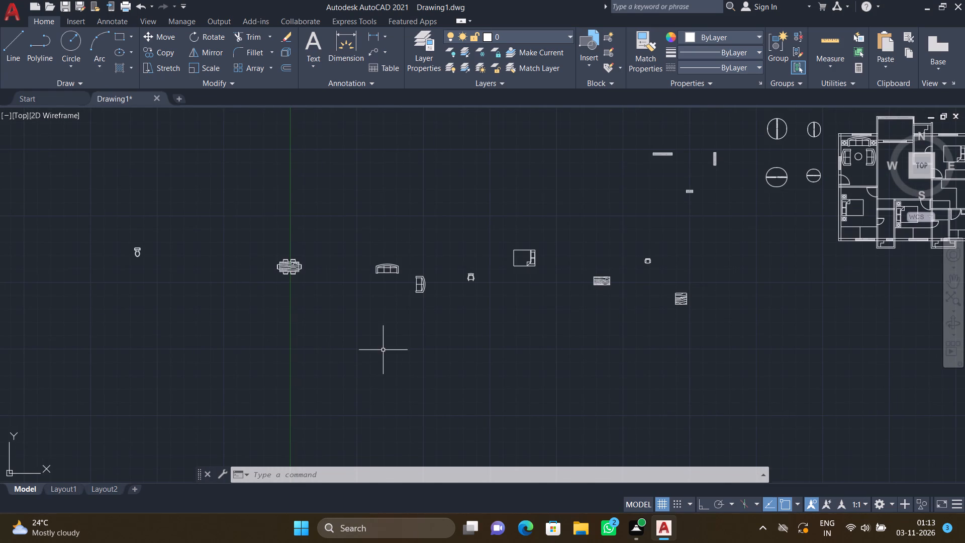
scroll(631, 279, "down", 2)
scroll(739, 258, "up", 1)
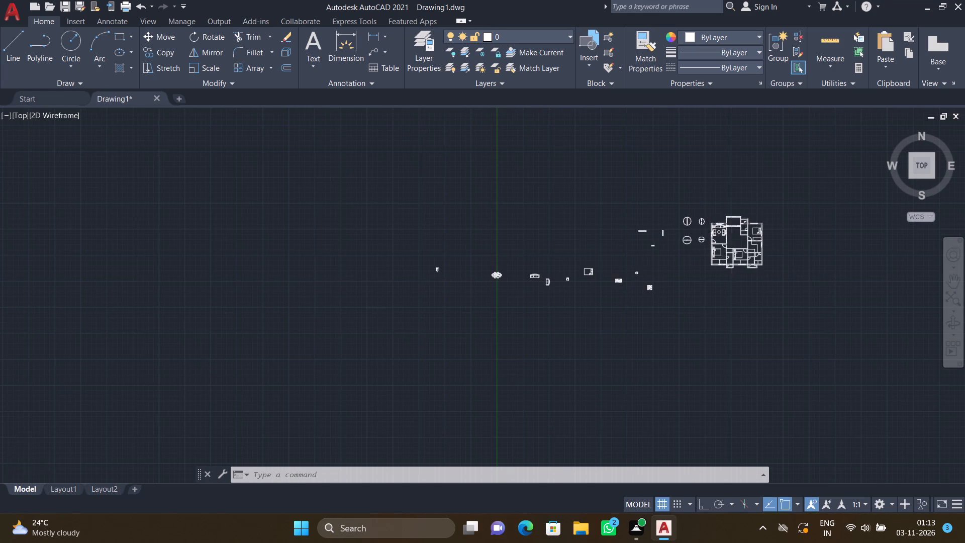
Copy the southern middle bedroom's south bedside table by its northwest corner to just north of the northeast bedroom's bed, at the headboard end.
scroll(739, 258, "up", 8)
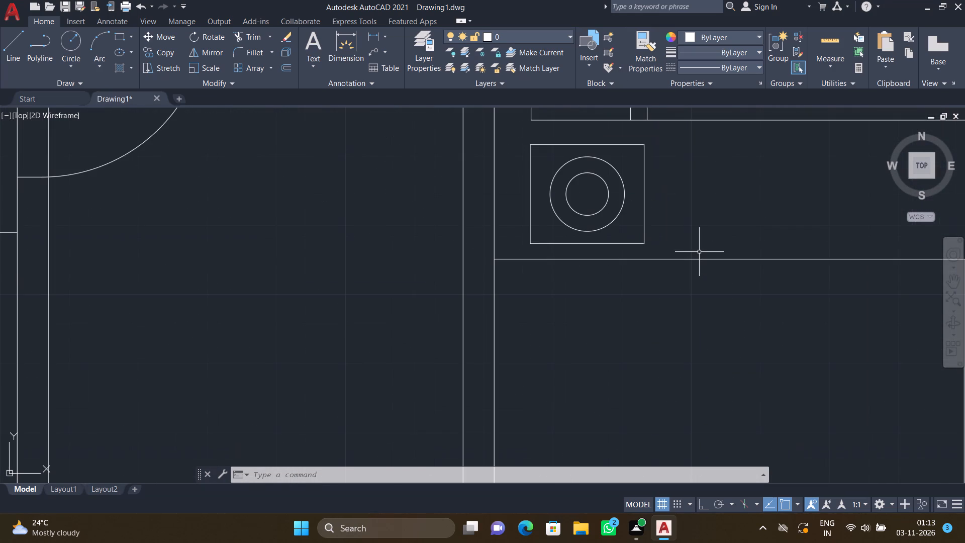
key("c")
key("o")
key("Return")
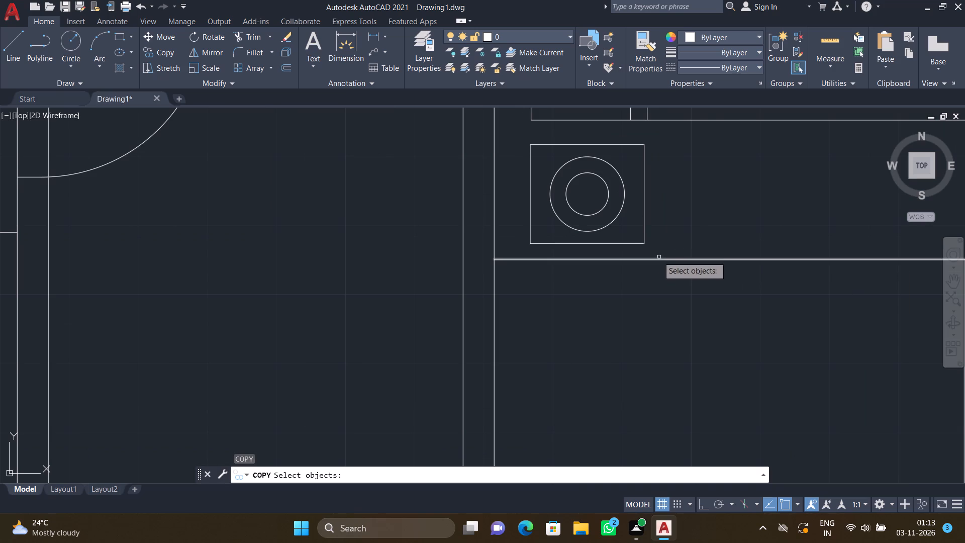
left_click_drag(650, 249, 644, 247)
scroll(517, 155, "up", 2)
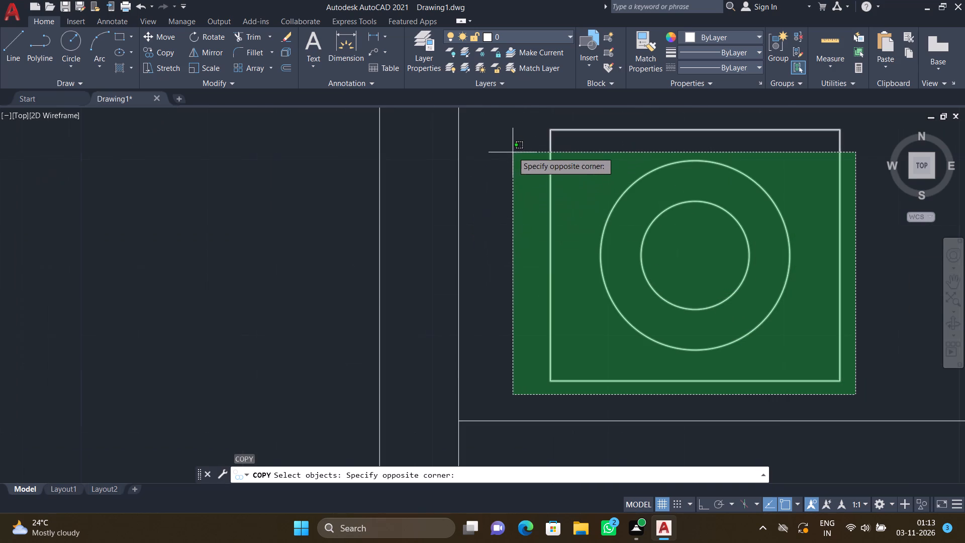
left_click(522, 109)
key("Return")
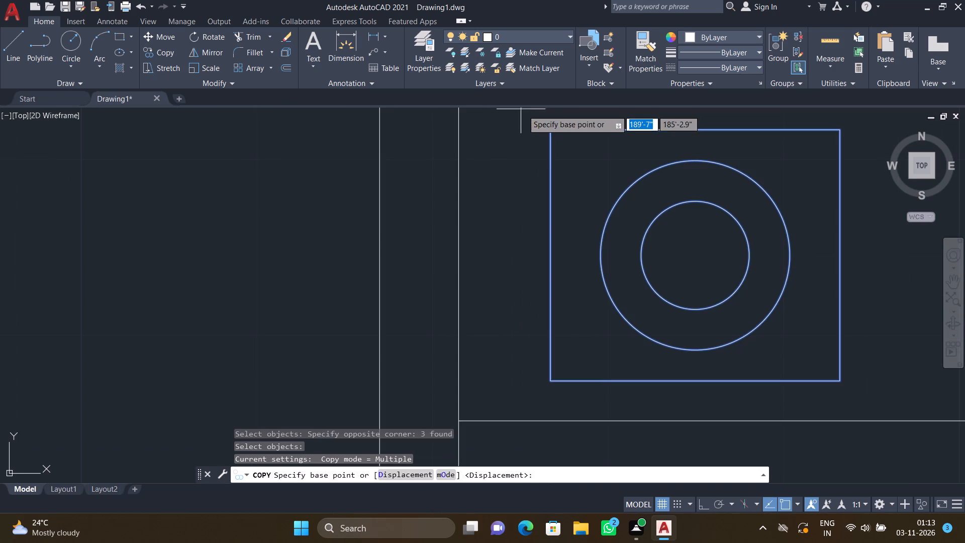
left_click_drag(551, 130, 553, 136)
scroll(637, 200, "down", 3)
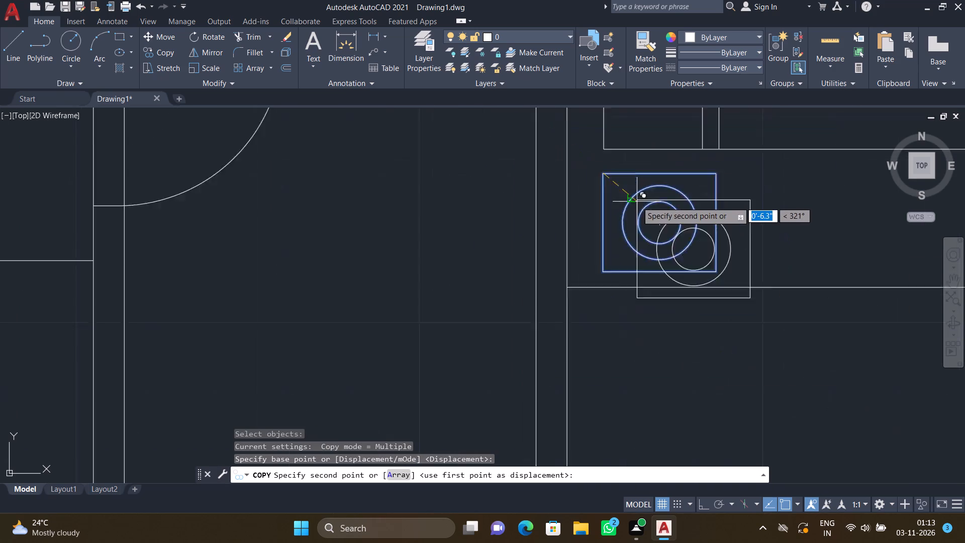
scroll(637, 202, "down", 6)
scroll(706, 119, "up", 4)
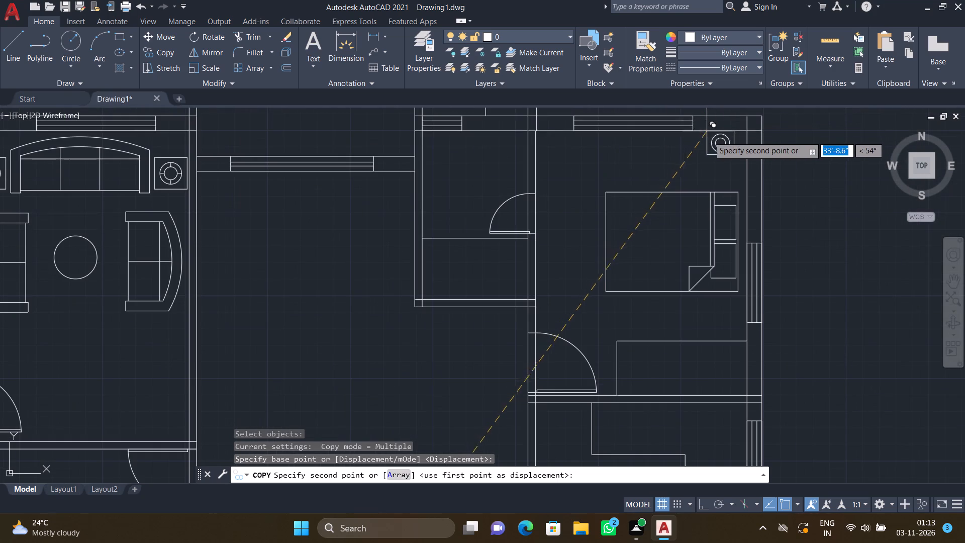
scroll(704, 157, "up", 2)
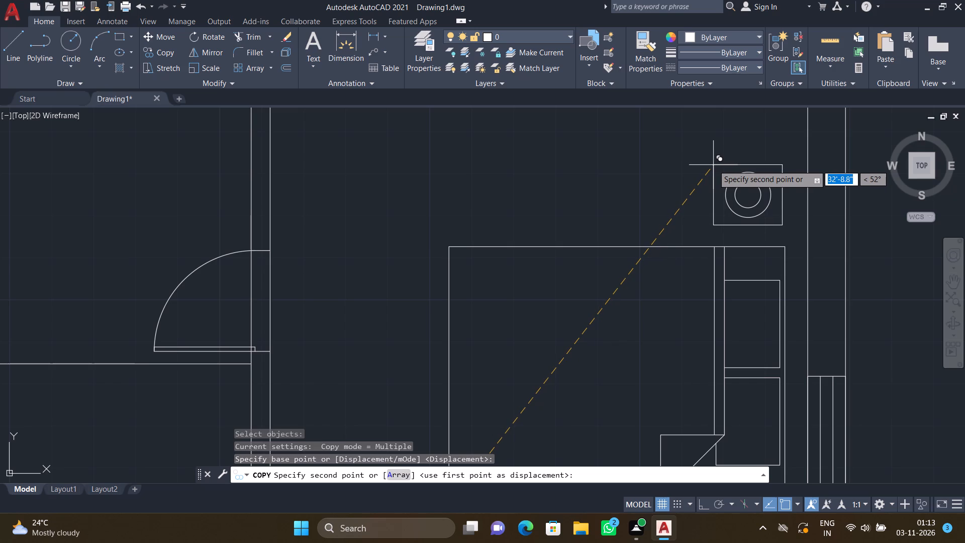
left_click(713, 165)
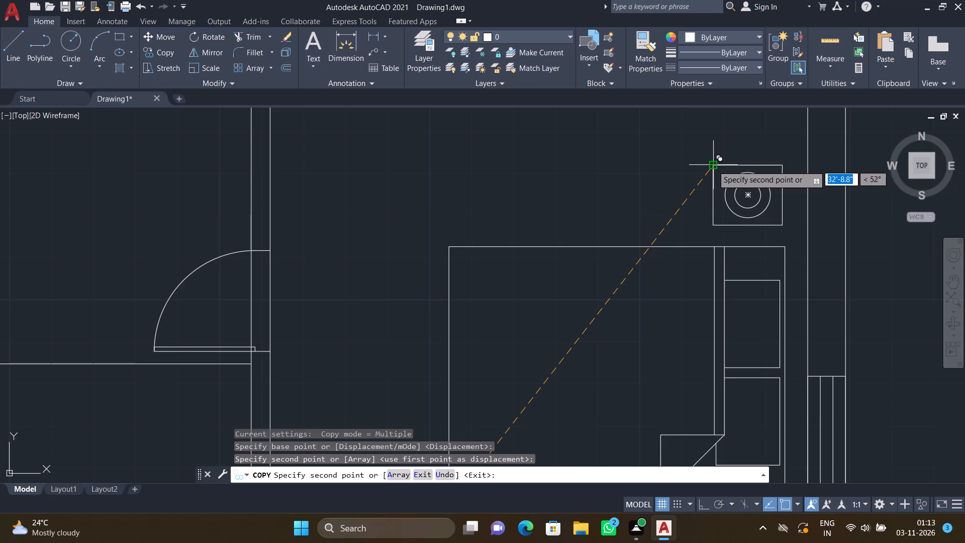
Place another copy of the bedside table just south of the northeast bedroom's bed, in line with its headboard end.
scroll(708, 281, "down", 3)
scroll(712, 356, "up", 4)
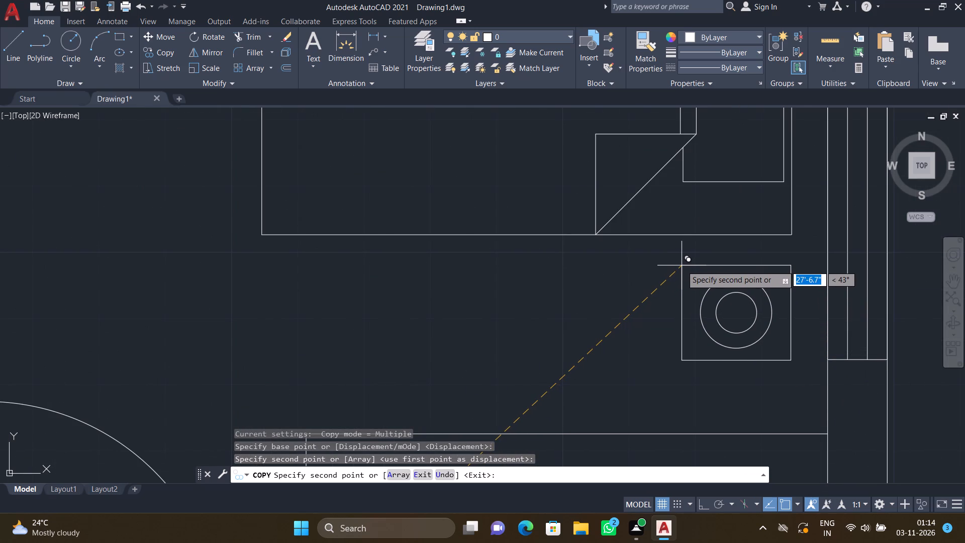
scroll(681, 268, "down", 2)
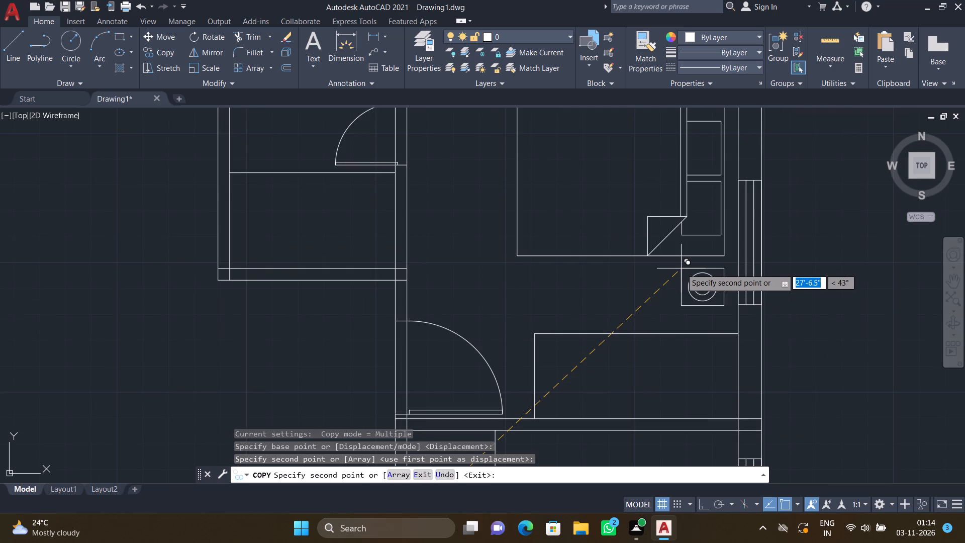
scroll(681, 271, "down", 1)
scroll(681, 272, "up", 2)
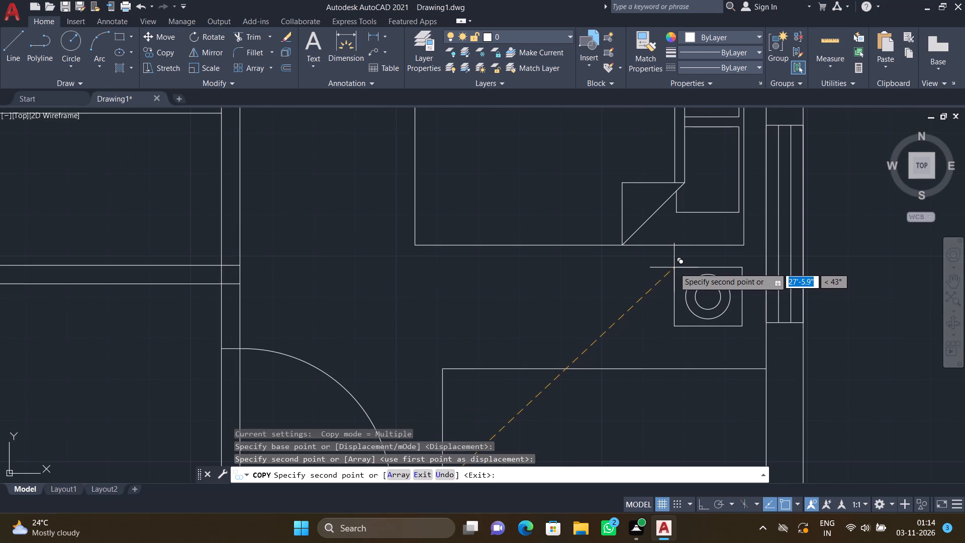
left_click(674, 267)
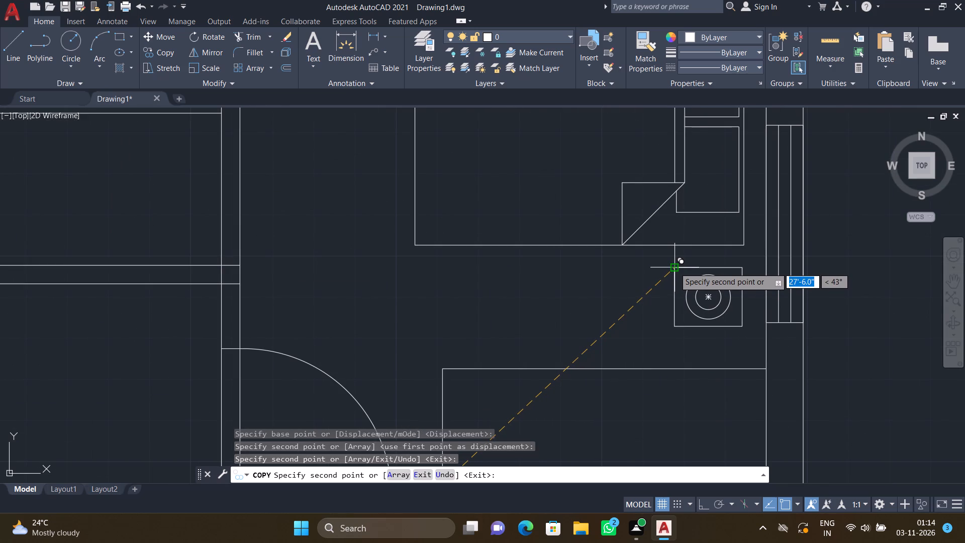
key("Return")
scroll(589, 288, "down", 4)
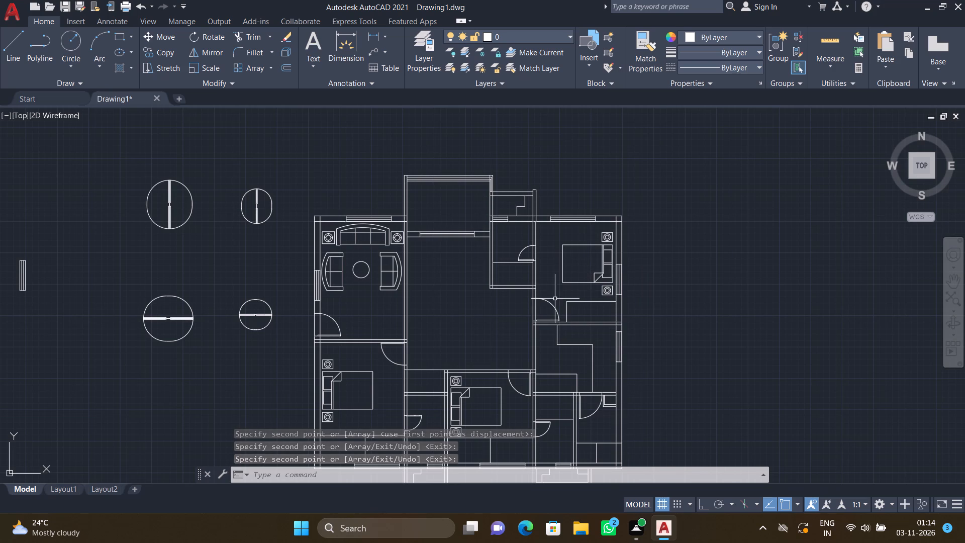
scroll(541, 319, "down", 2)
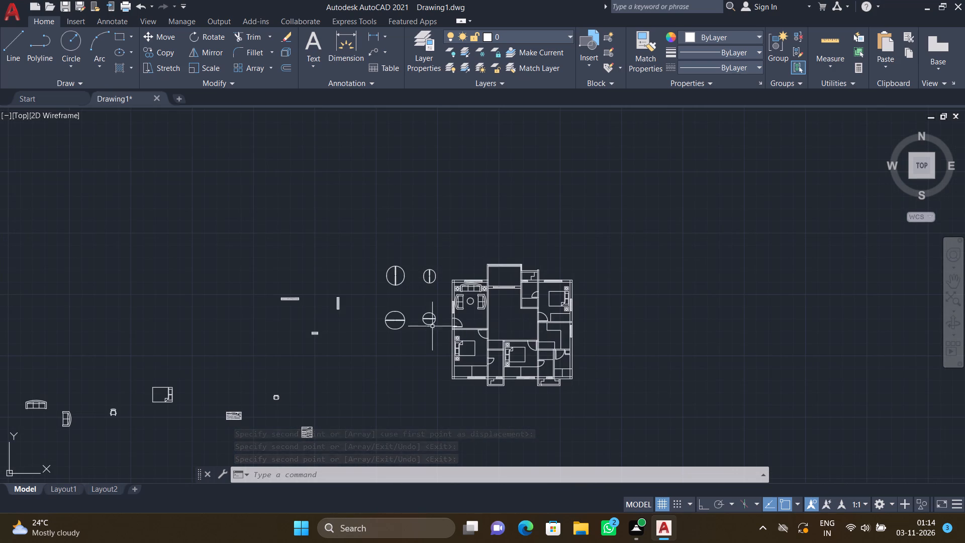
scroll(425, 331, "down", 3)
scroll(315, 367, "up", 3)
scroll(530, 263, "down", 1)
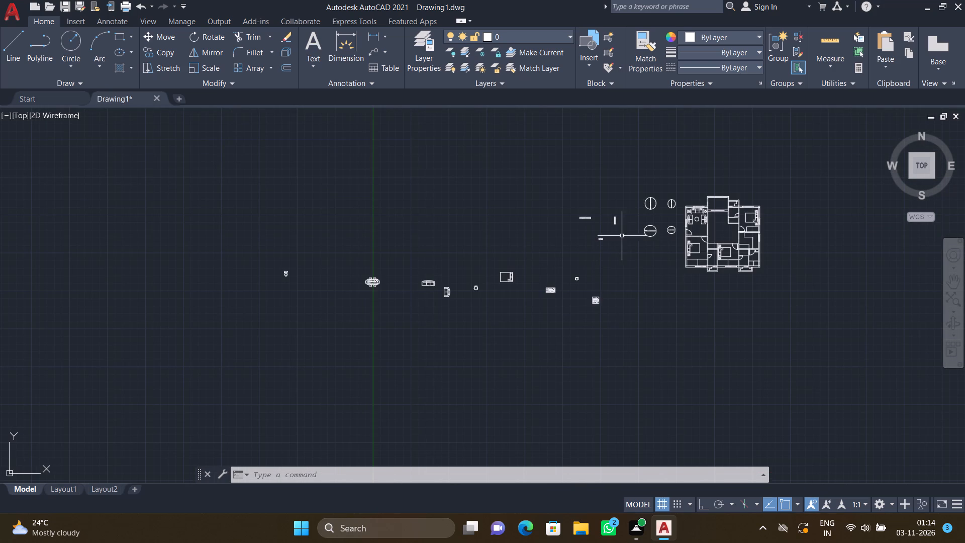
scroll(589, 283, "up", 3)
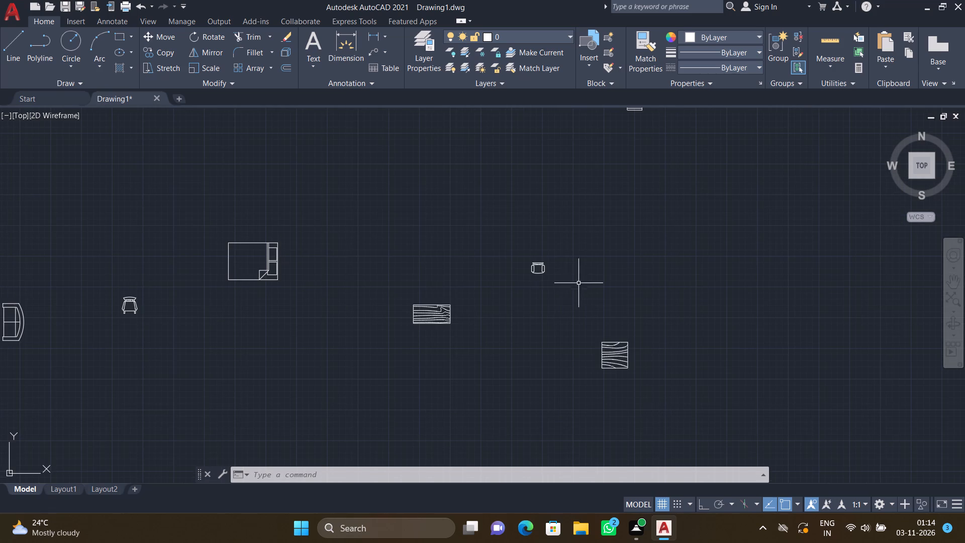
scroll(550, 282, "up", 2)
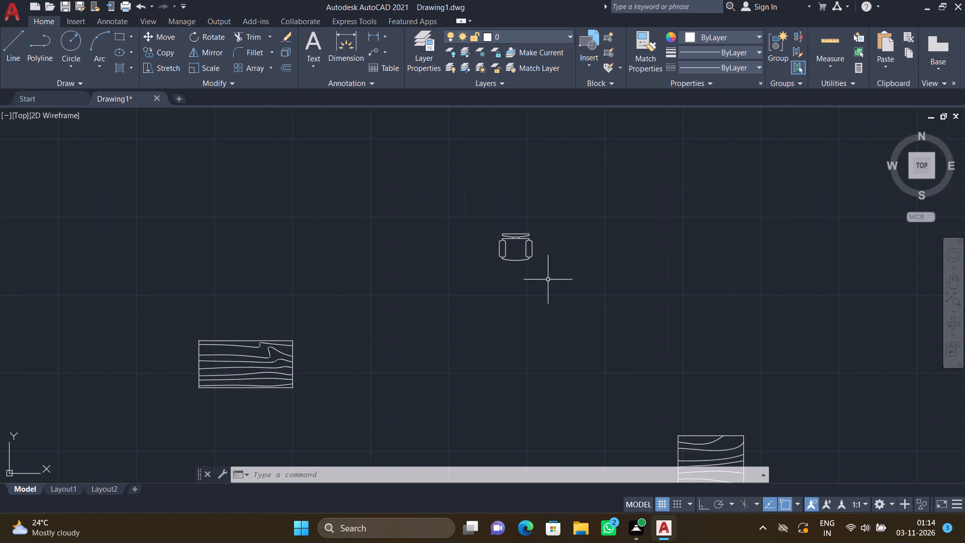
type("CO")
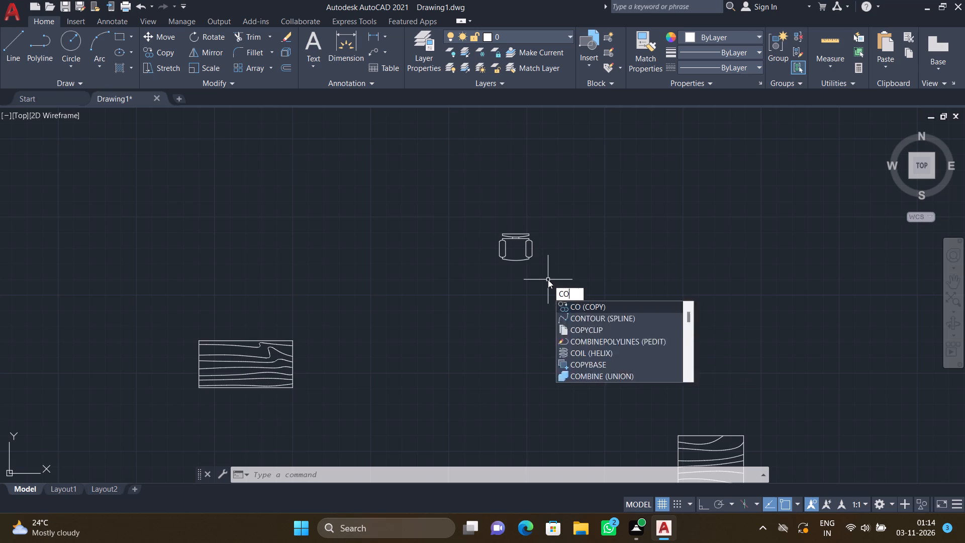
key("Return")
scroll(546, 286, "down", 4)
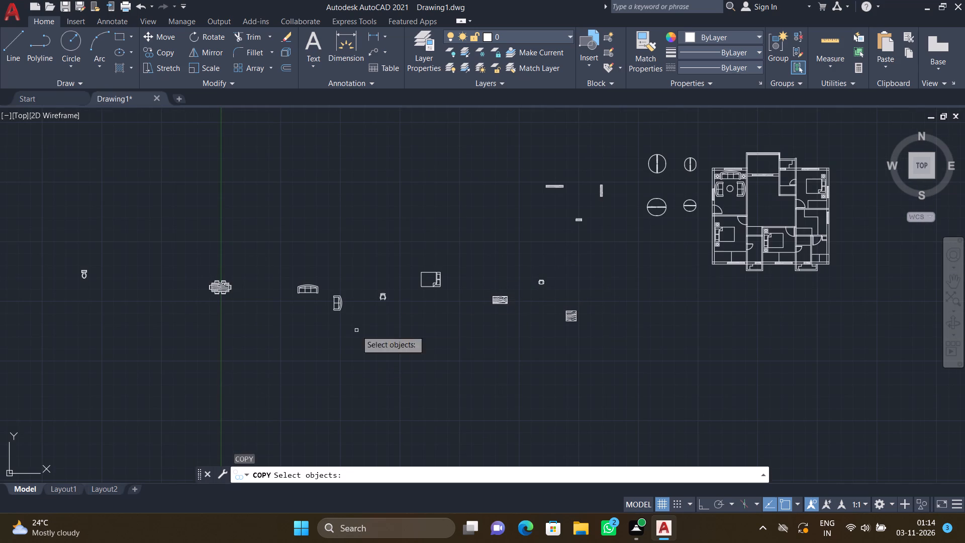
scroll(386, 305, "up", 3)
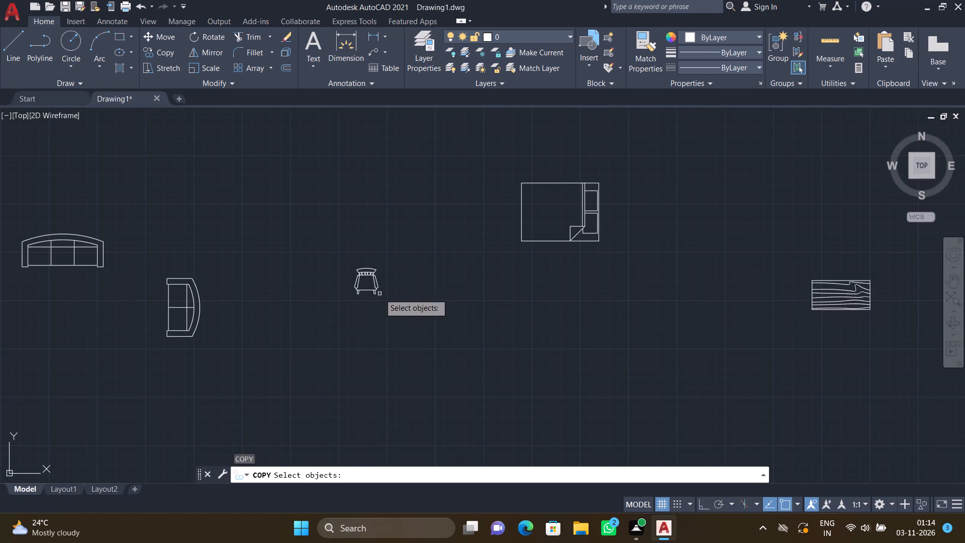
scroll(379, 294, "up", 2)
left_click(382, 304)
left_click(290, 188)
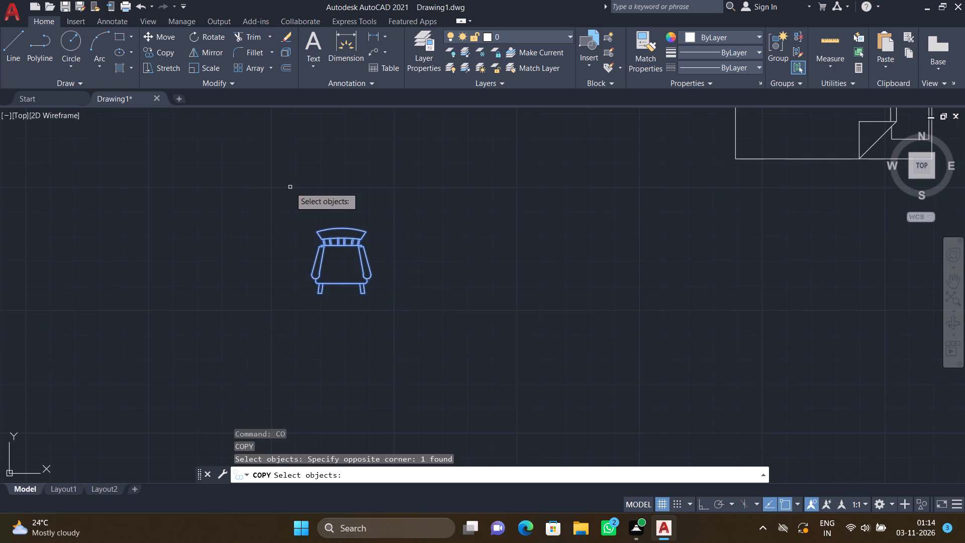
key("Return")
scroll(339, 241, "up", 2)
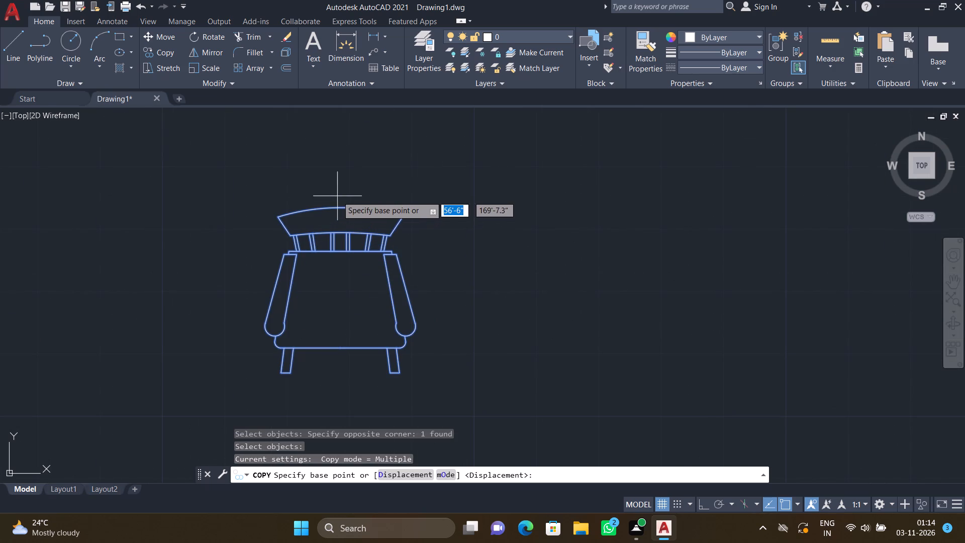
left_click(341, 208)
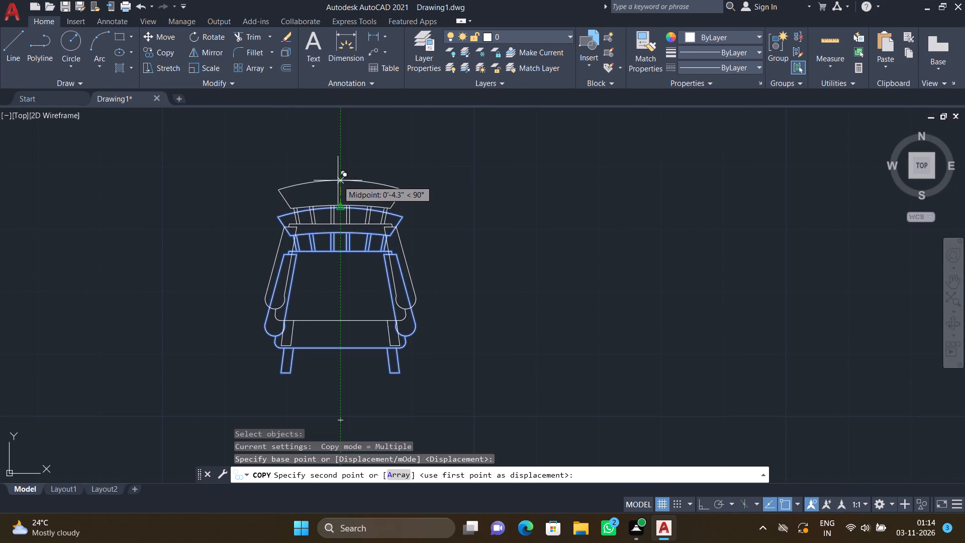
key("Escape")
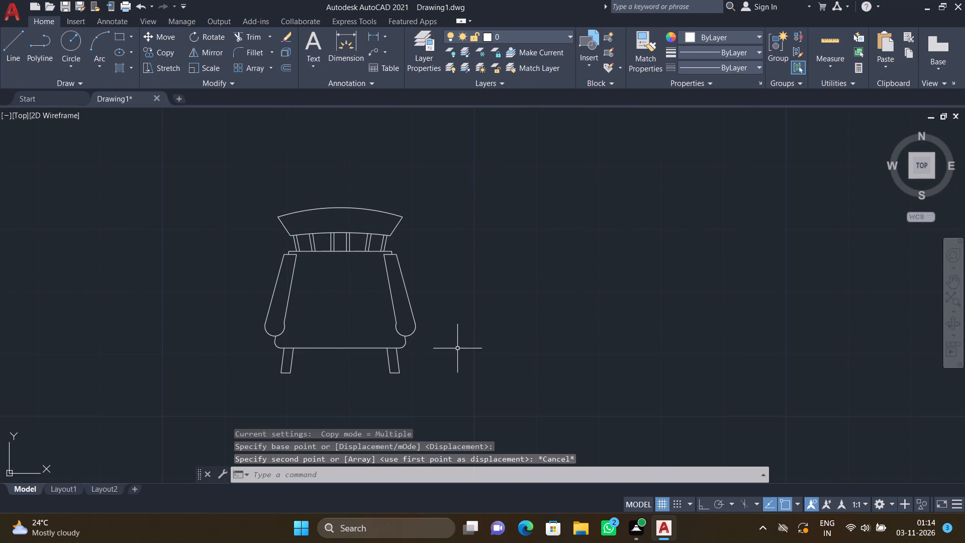
Copy the slatted-back chair symbol by its backrest's midpoint into the empty space east of it, just southwest of the source double bed.
scroll(454, 343, "down", 5)
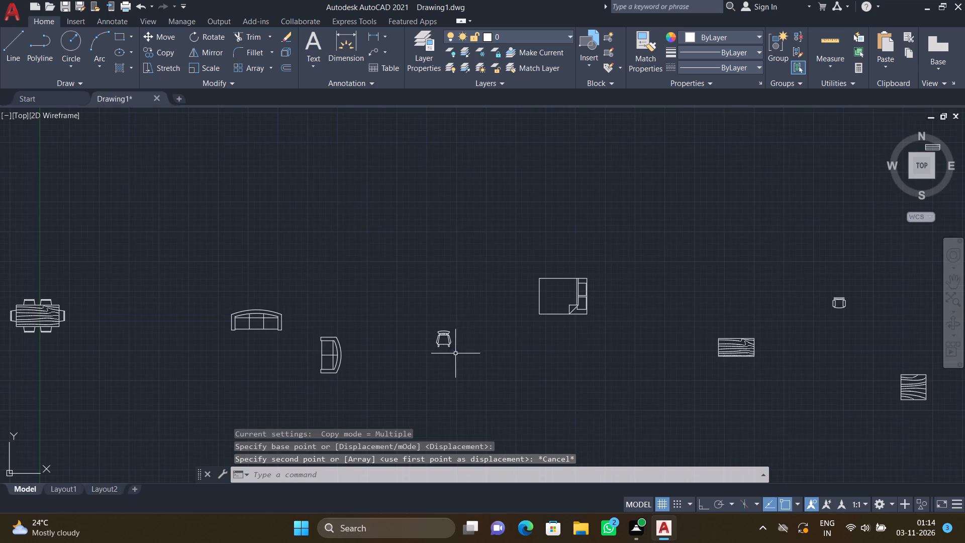
key("c")
key("o")
key("Return")
scroll(456, 360, "up", 1)
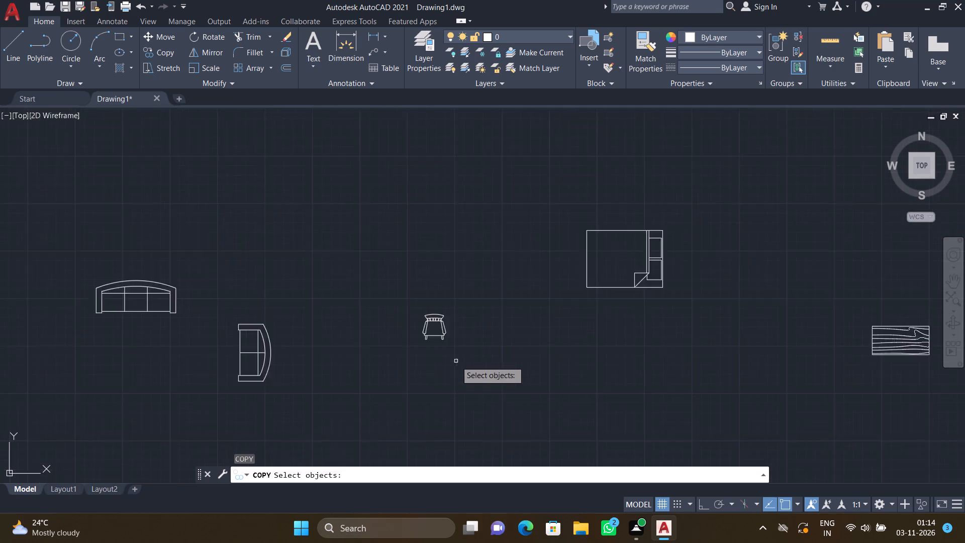
scroll(456, 361, "up", 2)
left_click_drag(456, 341, 448, 335)
left_click(338, 191)
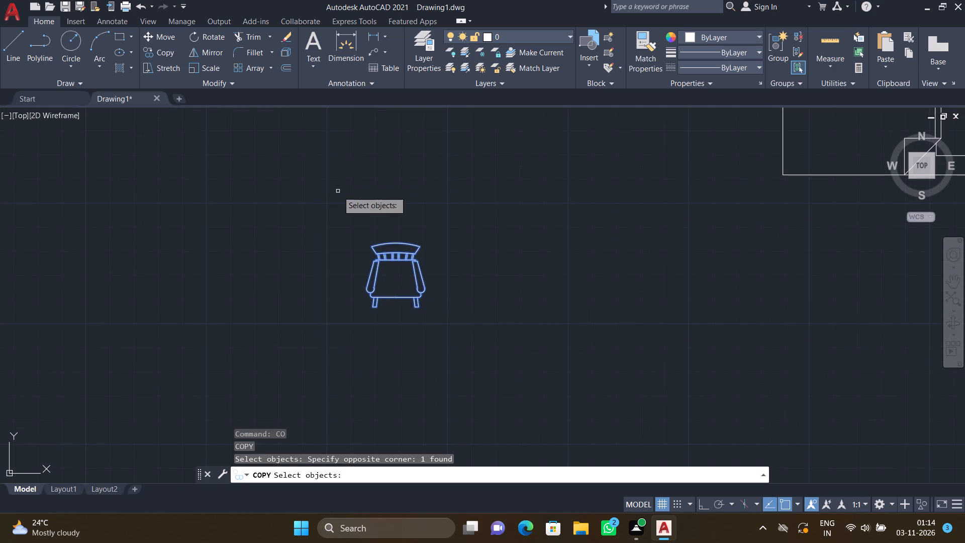
key("Return")
double_click(395, 244)
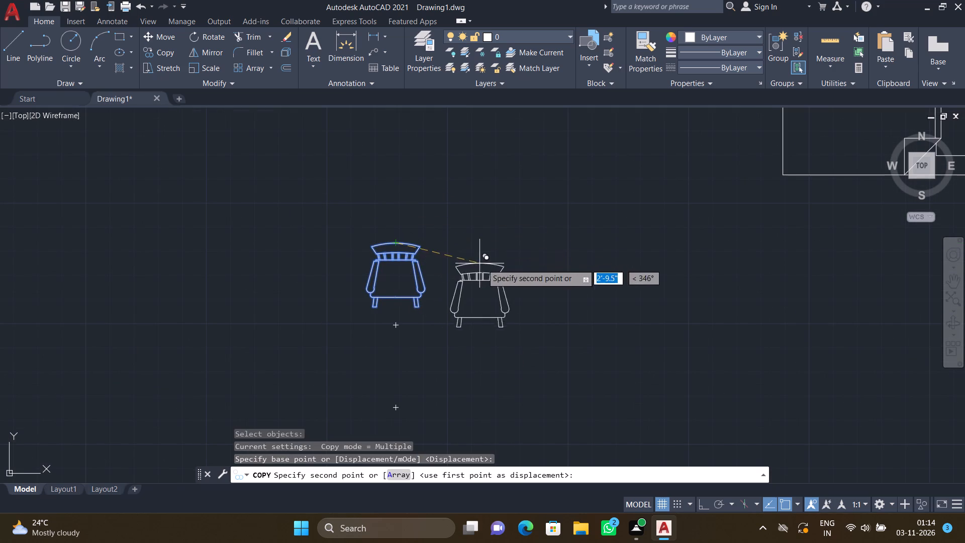
left_click(690, 267)
key("Return")
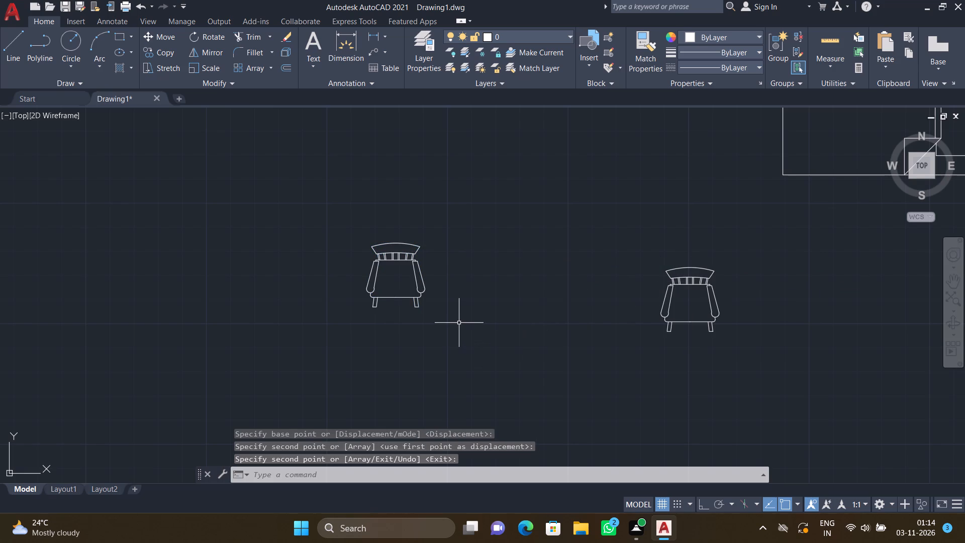
Rotate the original slatted-back chair about its backrest's midpoint to a diagonal orientation with its back facing southwest.
key("r")
key("o")
key("Return")
left_click_drag(458, 323, 448, 318)
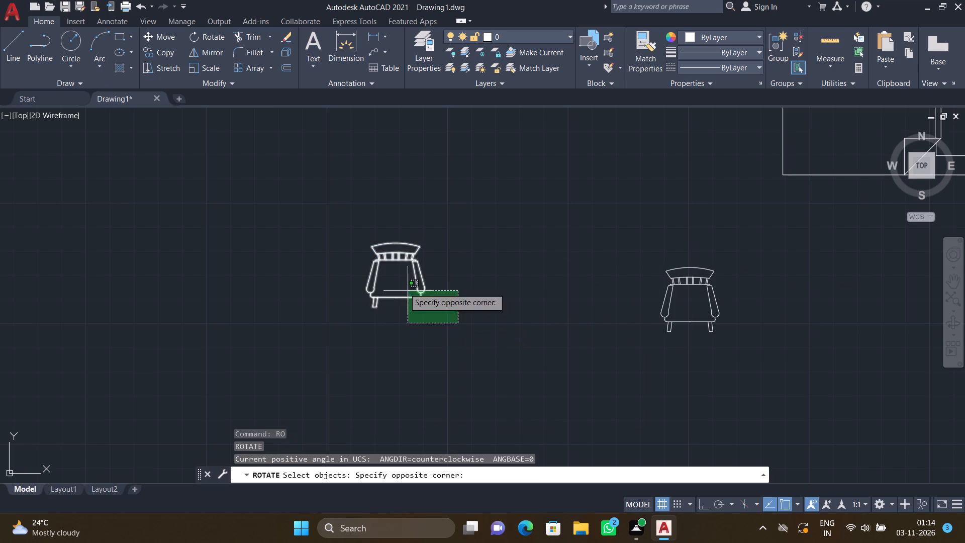
left_click(326, 204)
key("Return")
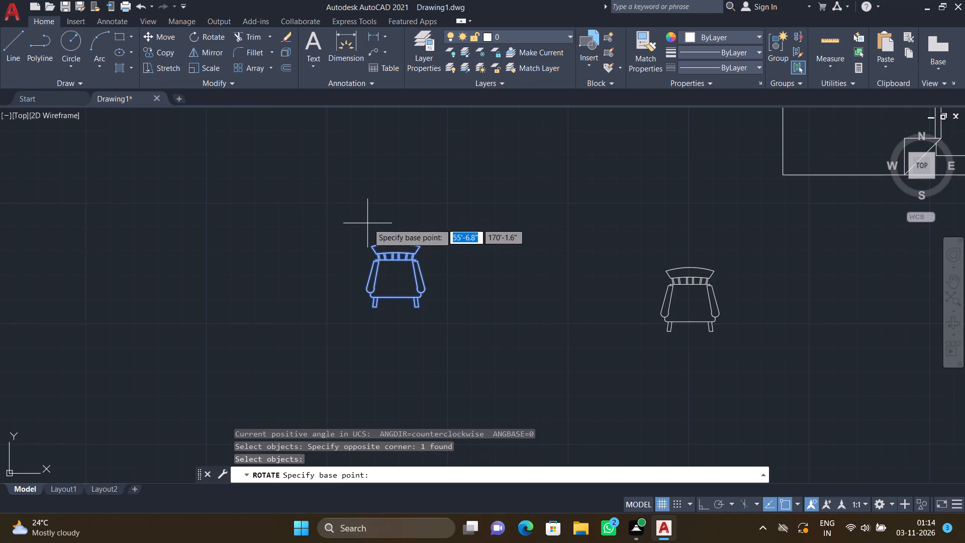
scroll(393, 237, "up", 2)
left_click(395, 252)
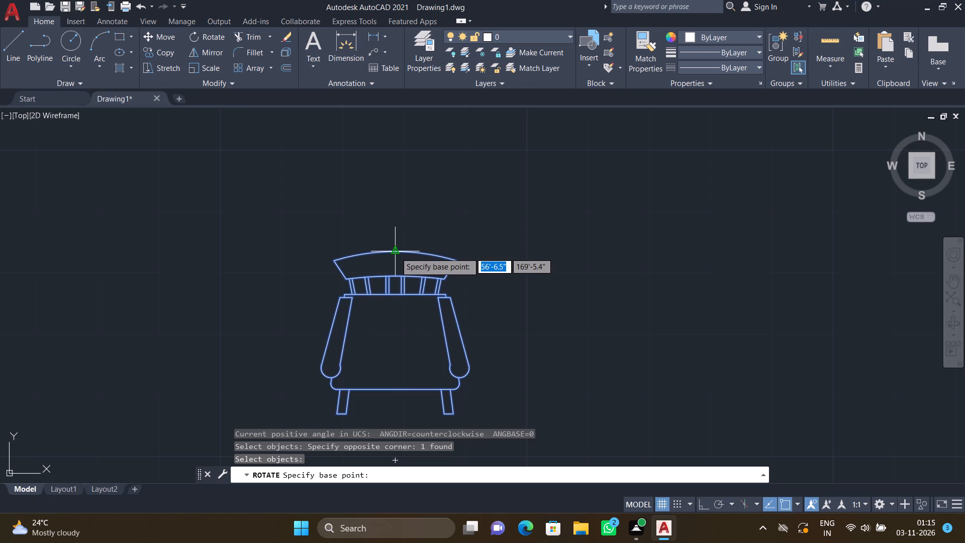
left_click(357, 206)
Copy the diagonal slatted-back chair by its backrest's midpoint into the southwest part of the plan's northern projecting room.
scroll(521, 262, "down", 3)
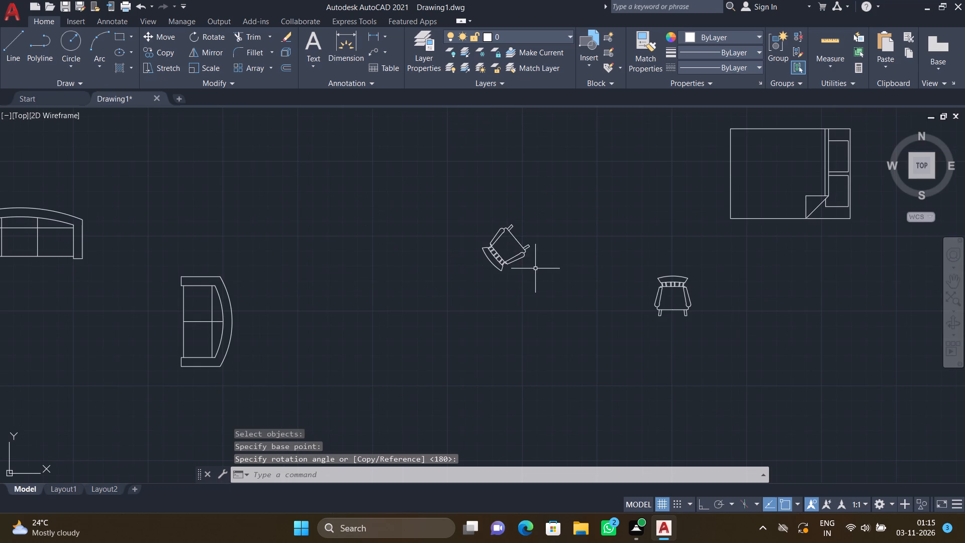
key("c")
key("o")
key("Return")
scroll(543, 274, "up", 2)
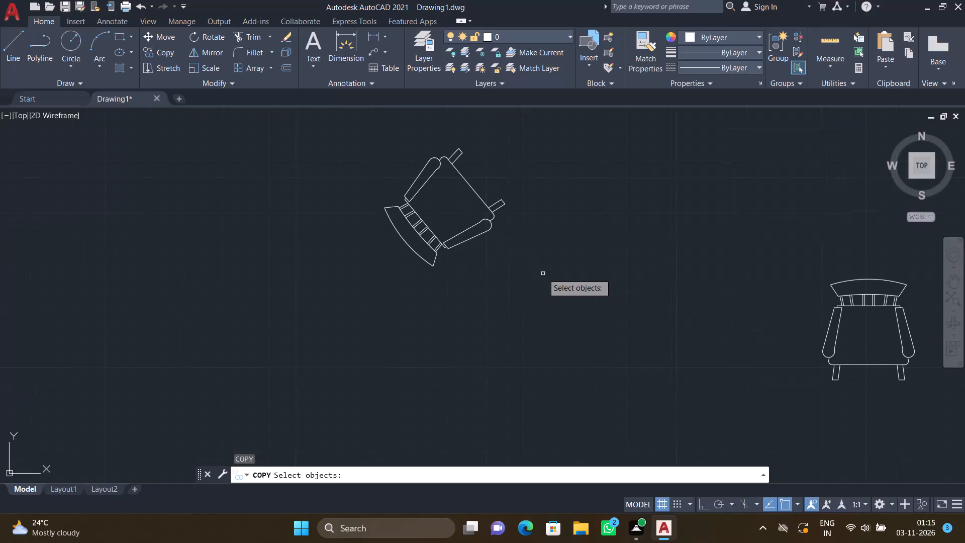
left_click_drag(533, 266, 522, 263)
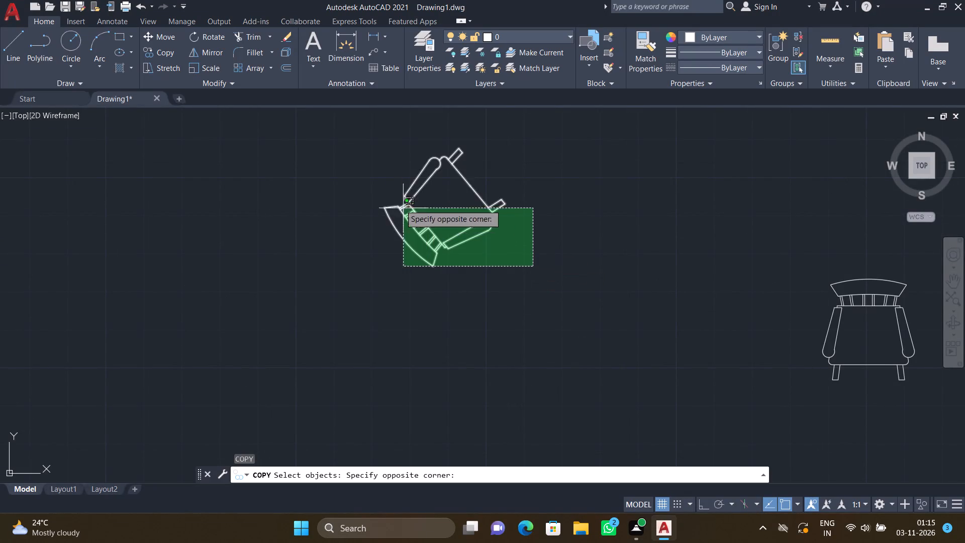
left_click(355, 138)
key("Return")
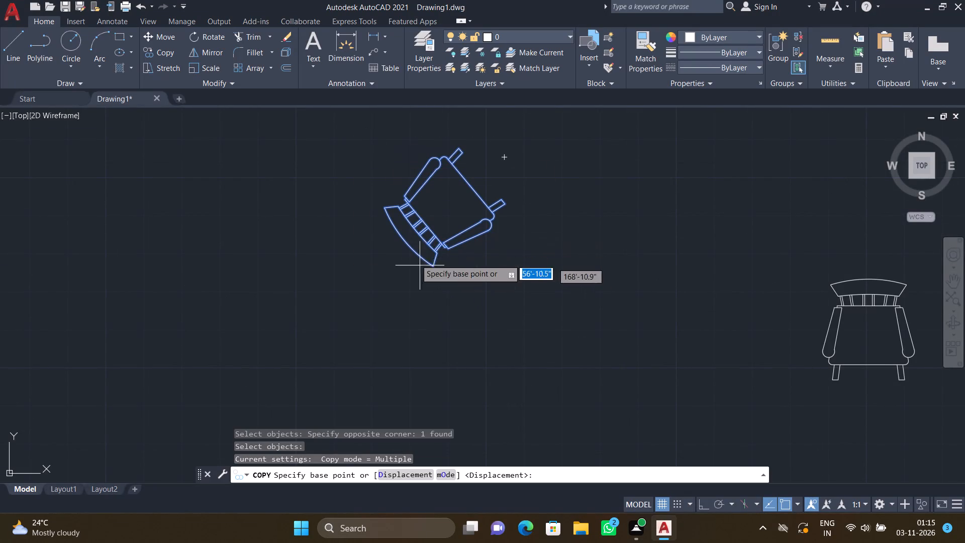
left_click(404, 238)
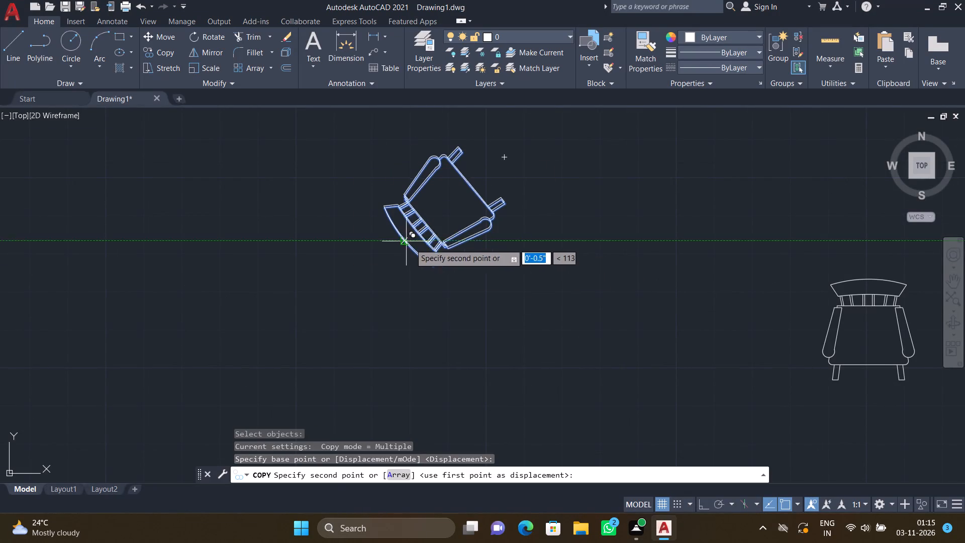
scroll(609, 275, "down", 4)
scroll(723, 281, "down", 4)
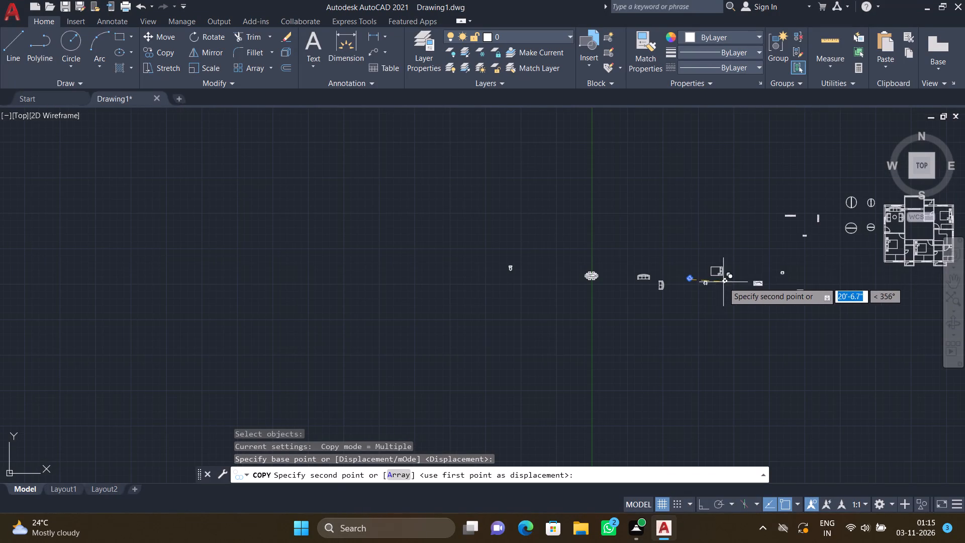
scroll(809, 265, "down", 3)
scroll(903, 249, "up", 3)
scroll(724, 274, "up", 4)
scroll(731, 247, "down", 4)
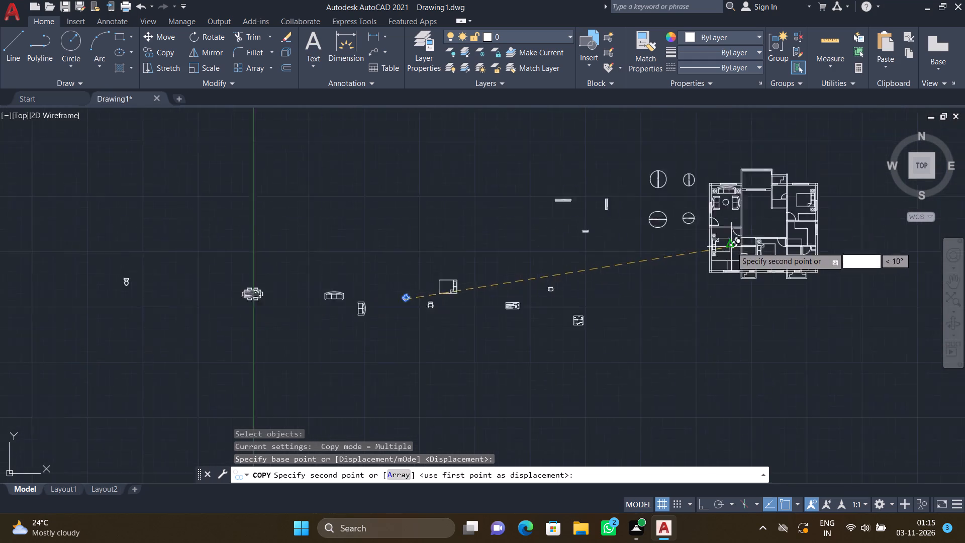
scroll(749, 214, "up", 3)
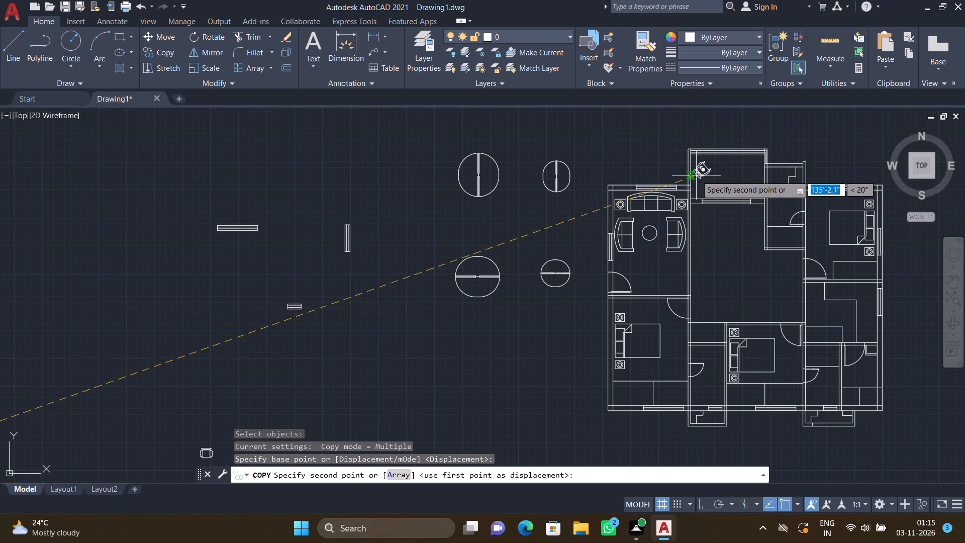
scroll(697, 177, "up", 3)
scroll(702, 184, "down", 2)
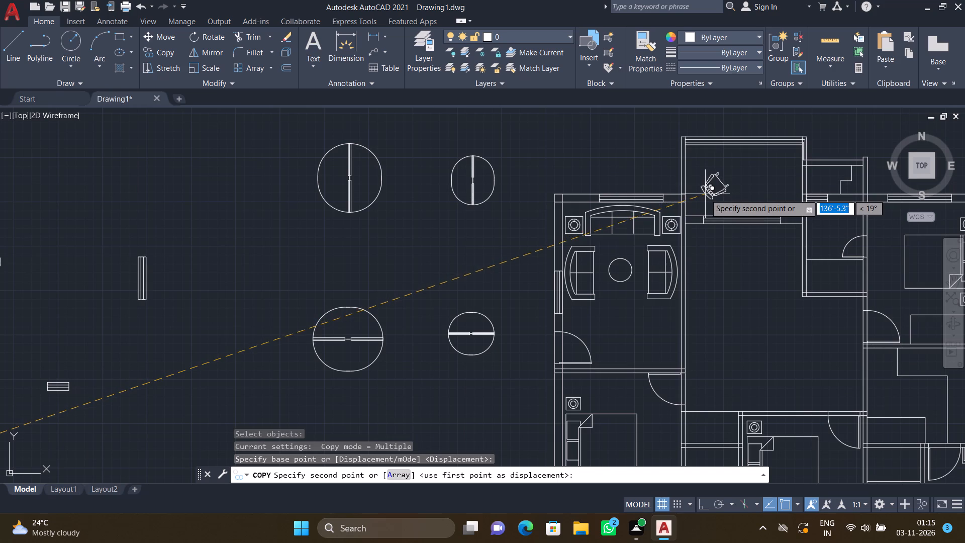
left_click(706, 194)
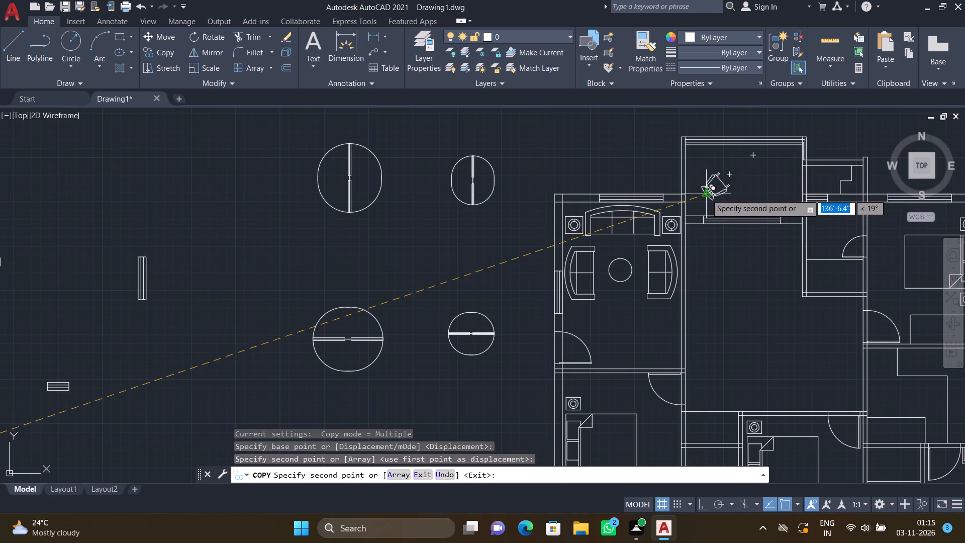
key("Return")
Rotate the diagonal source chair about its backrest's midpoint to the opposite diagonal, with its back facing southeast.
scroll(593, 259, "down", 4)
scroll(389, 364, "up", 2)
scroll(409, 267, "up", 3)
key("r")
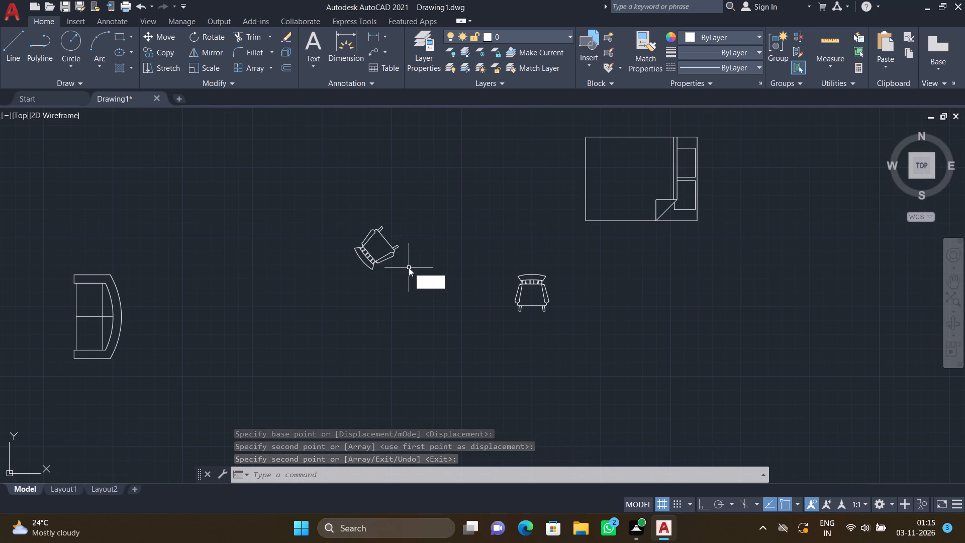
key("o")
key("Return")
left_click(409, 271)
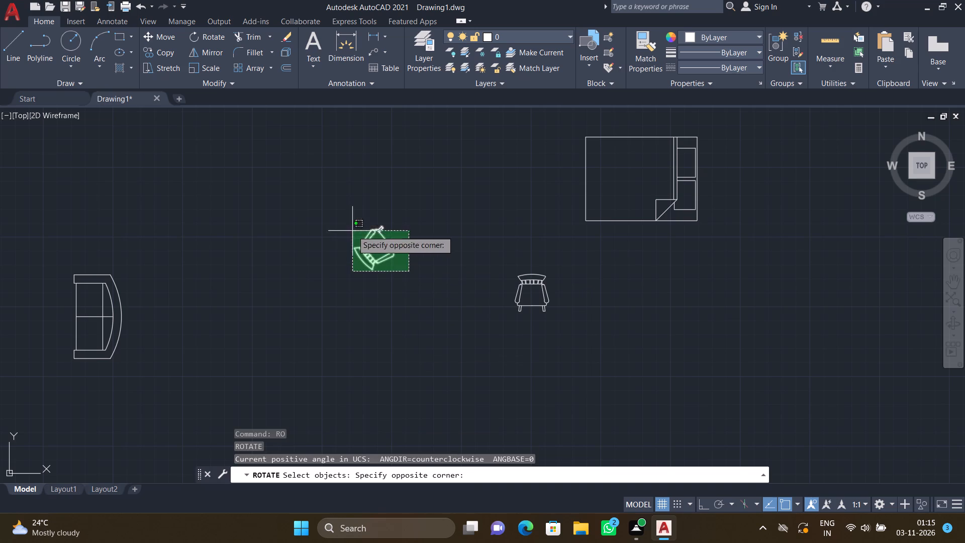
left_click(336, 203)
key("Return")
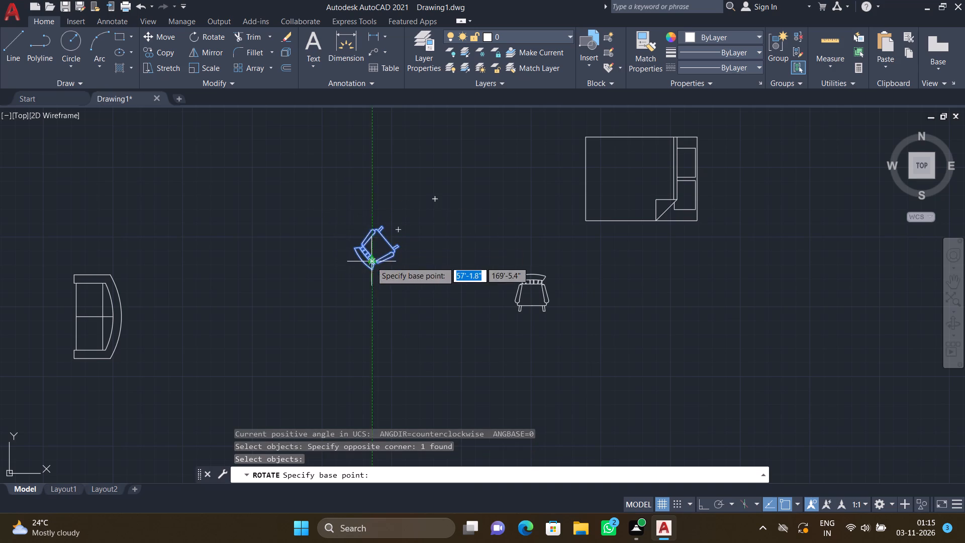
scroll(362, 261, "up", 2)
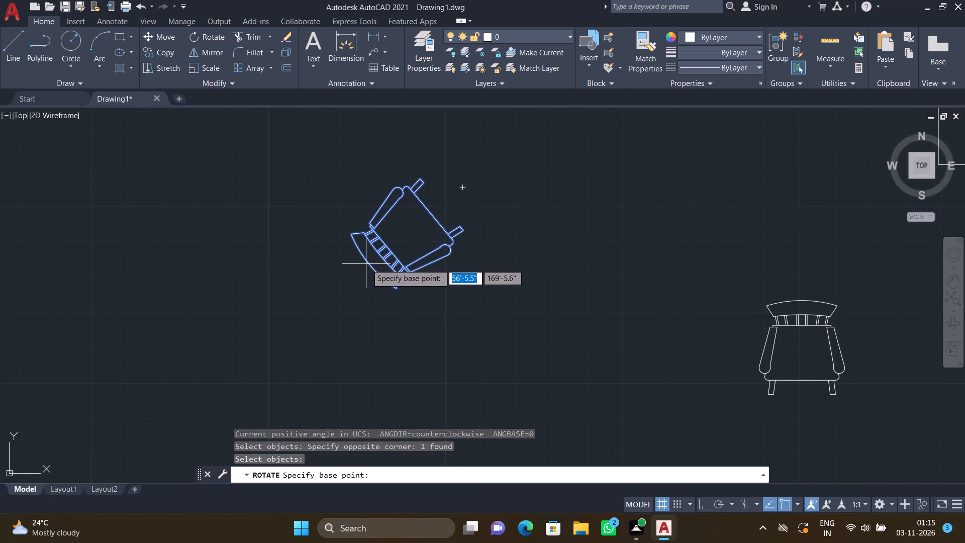
left_click(370, 266)
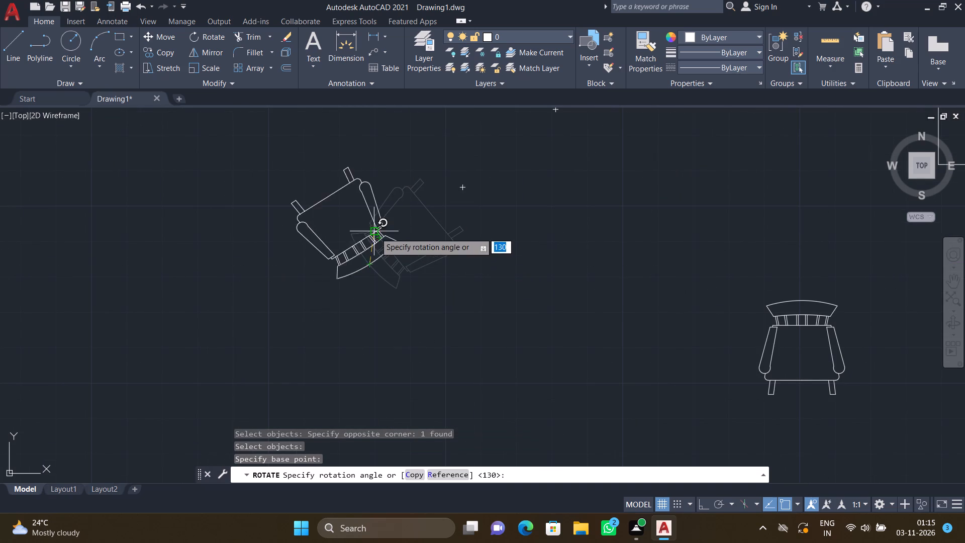
left_click(354, 215)
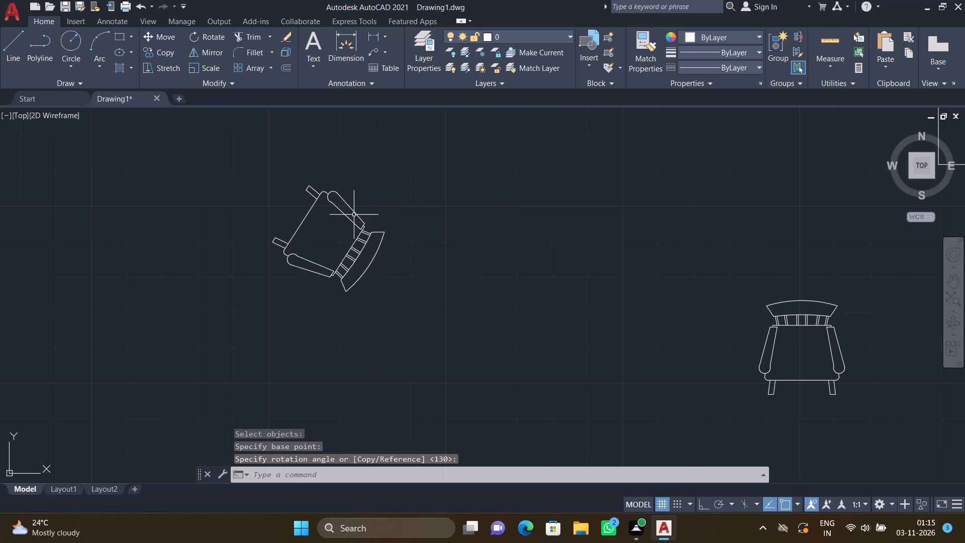
Copy the rotated source chair by its backrest's midpoint into the southeast part of the northern projecting room, angled opposite the first chair.
key("c")
key("o")
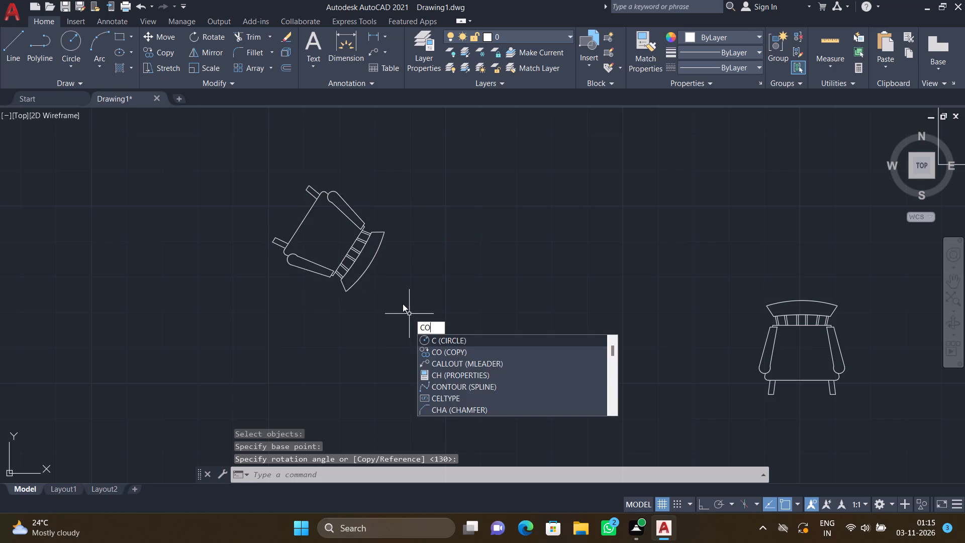
key("Return")
left_click(395, 293)
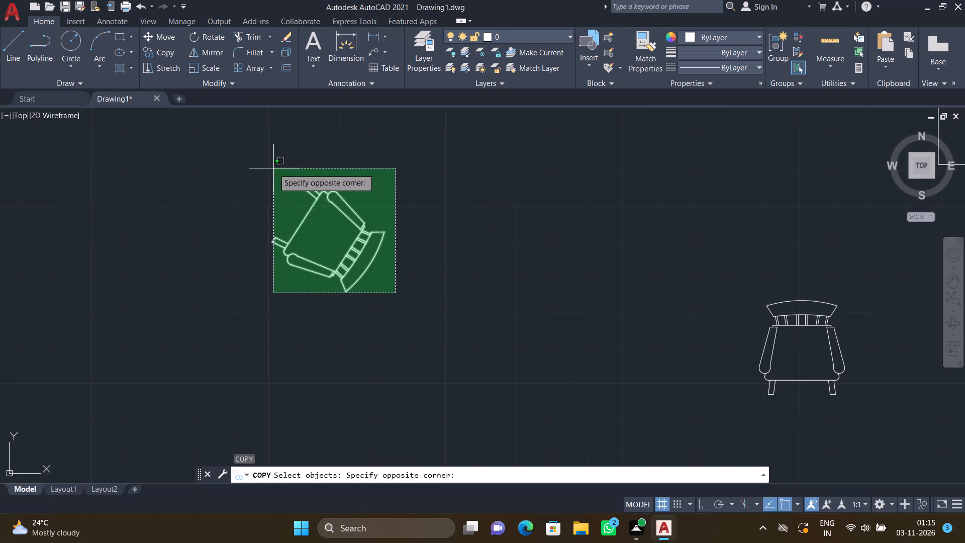
left_click(273, 168)
key("Return")
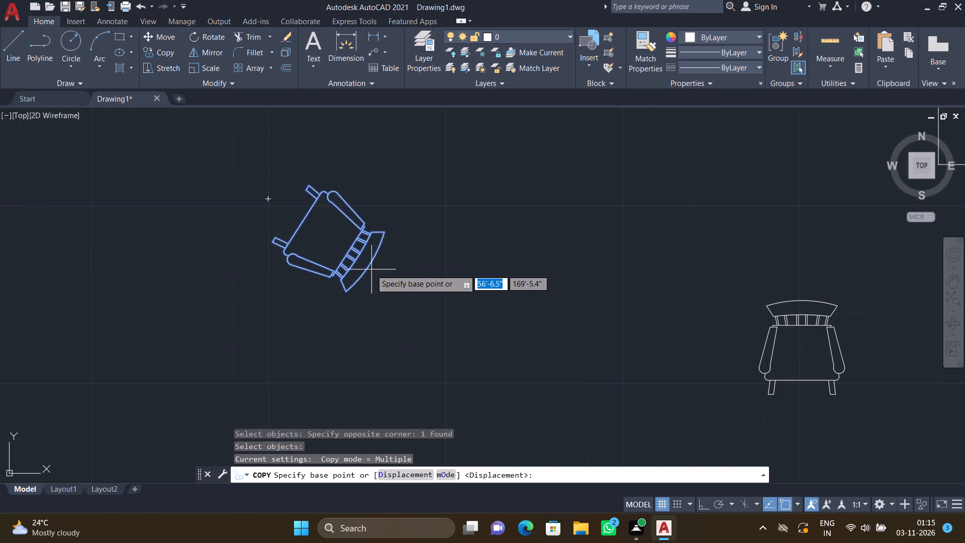
left_click(368, 265)
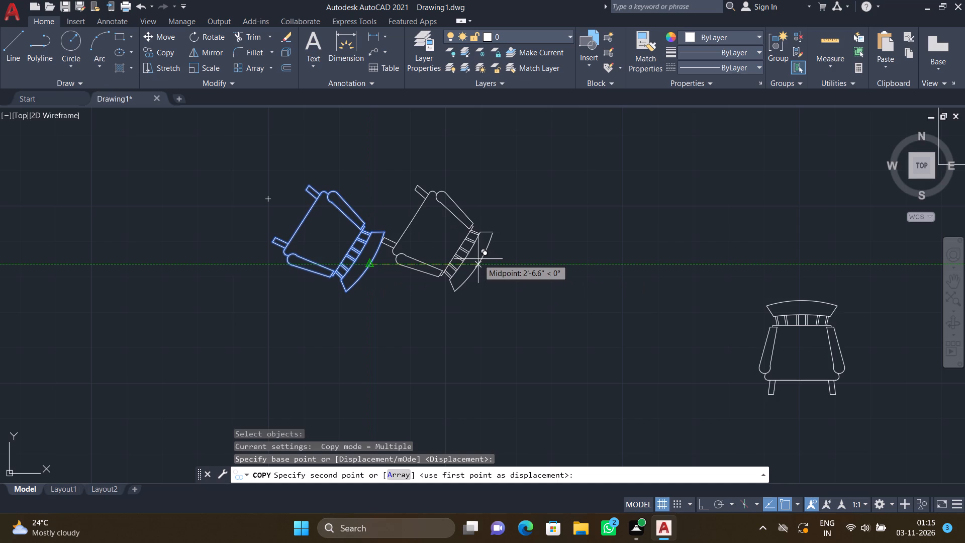
scroll(469, 254, "down", 5)
scroll(602, 238, "down", 5)
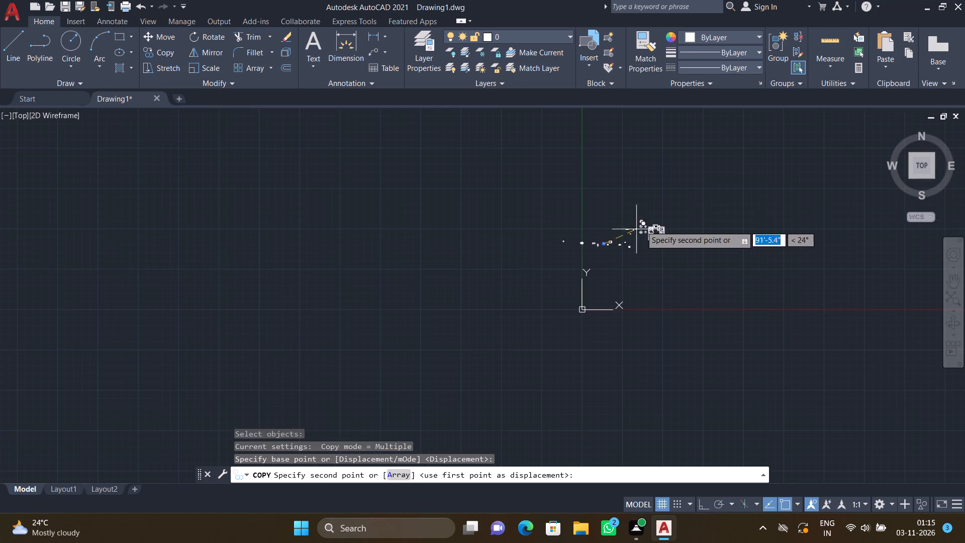
scroll(670, 224, "up", 5)
scroll(451, 231, "up", 3)
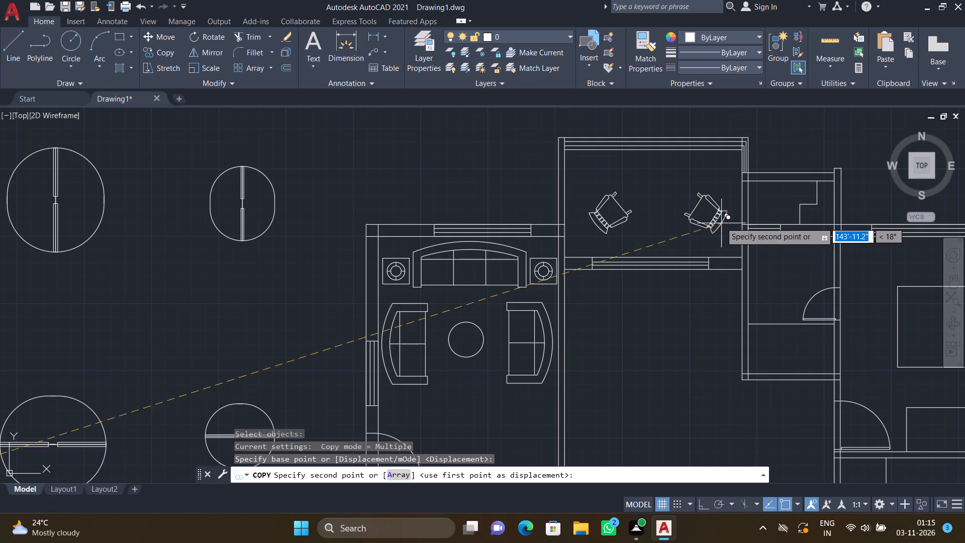
scroll(709, 226, "up", 1)
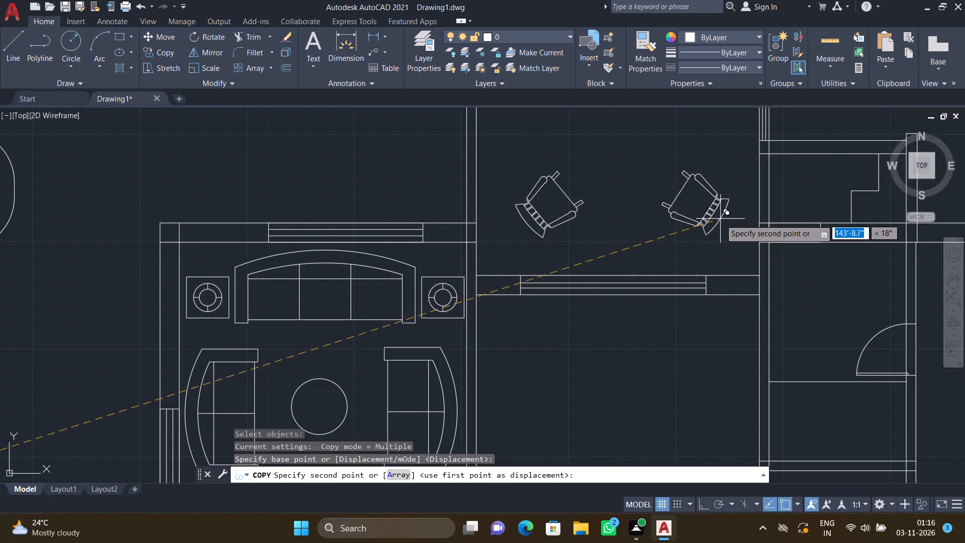
left_click(719, 223)
key("Return")
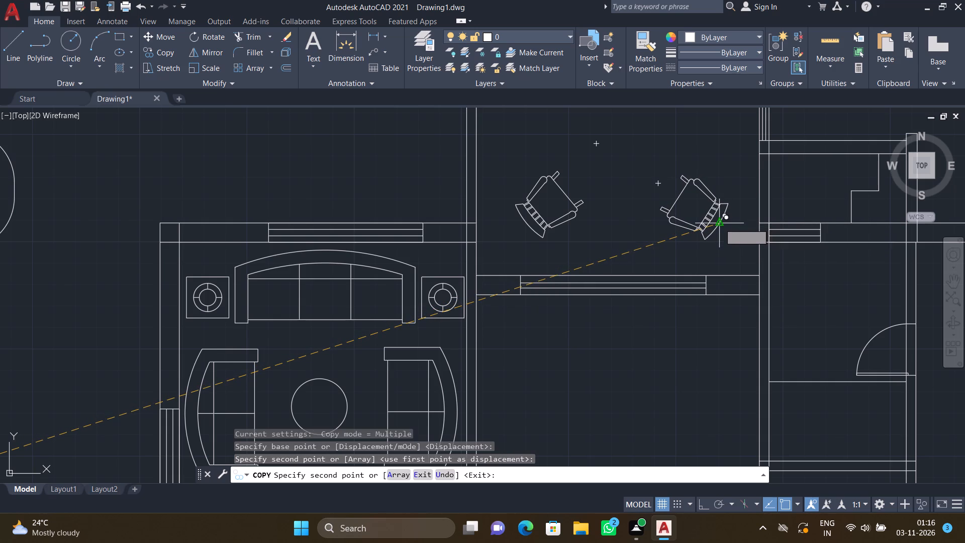
Copy the toilet symbol by the back of its tank into the northern bathroom, with the tank toward the windowed north wall.
scroll(628, 255, "down", 3)
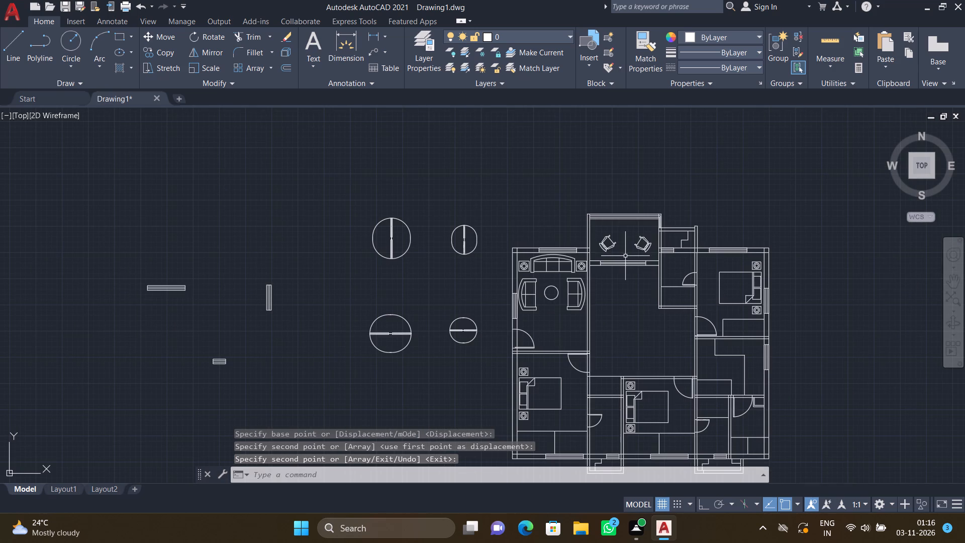
scroll(607, 277, "down", 3)
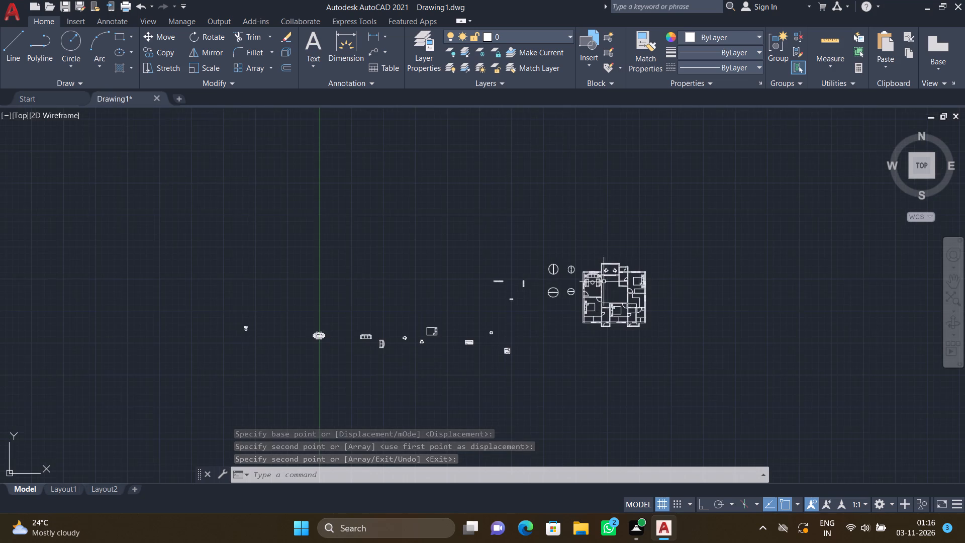
scroll(399, 358, "up", 2)
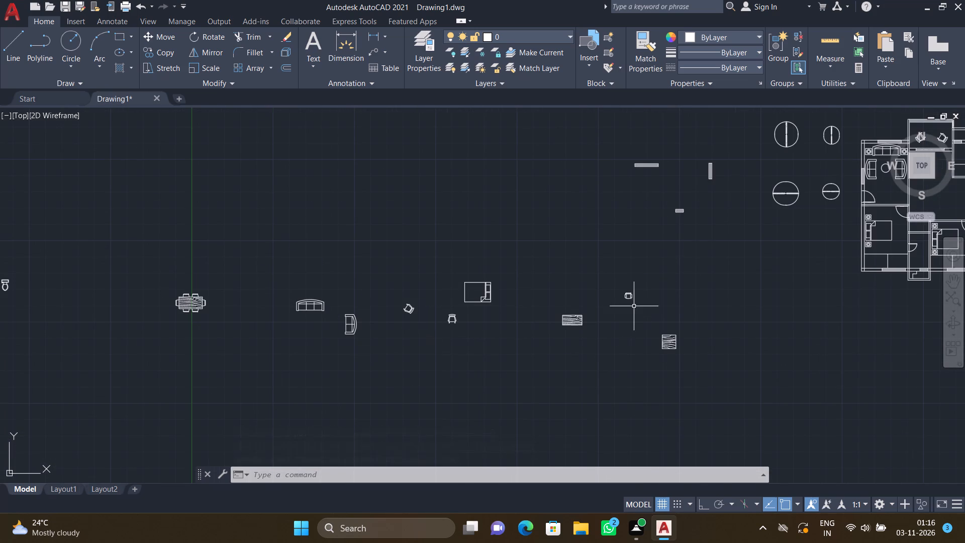
scroll(602, 315, "down", 2)
scroll(552, 338, "up", 2)
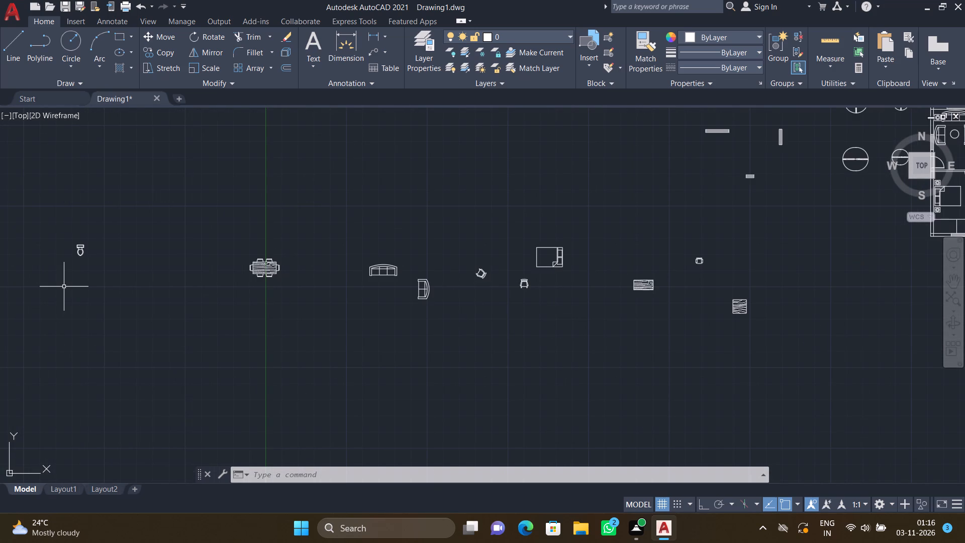
type("CO")
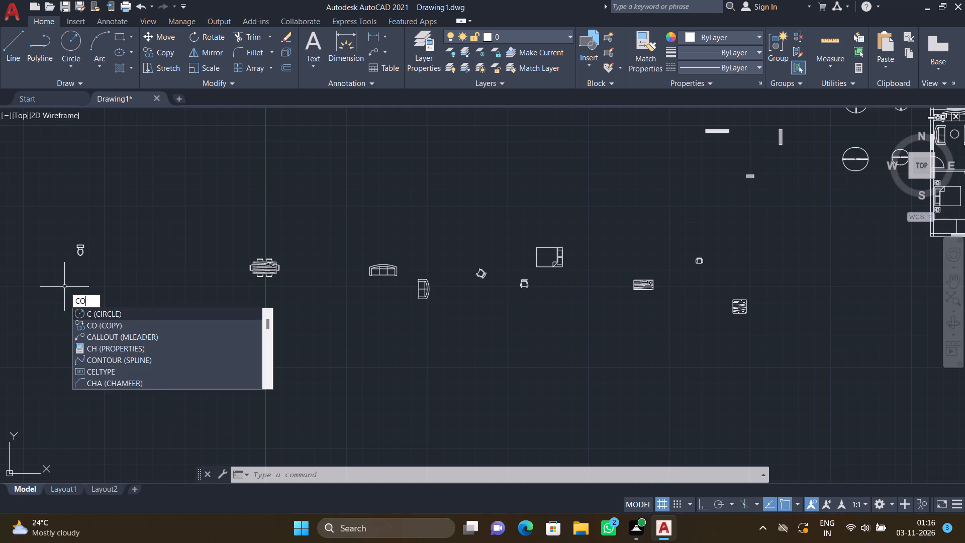
key("Return")
left_click(109, 273)
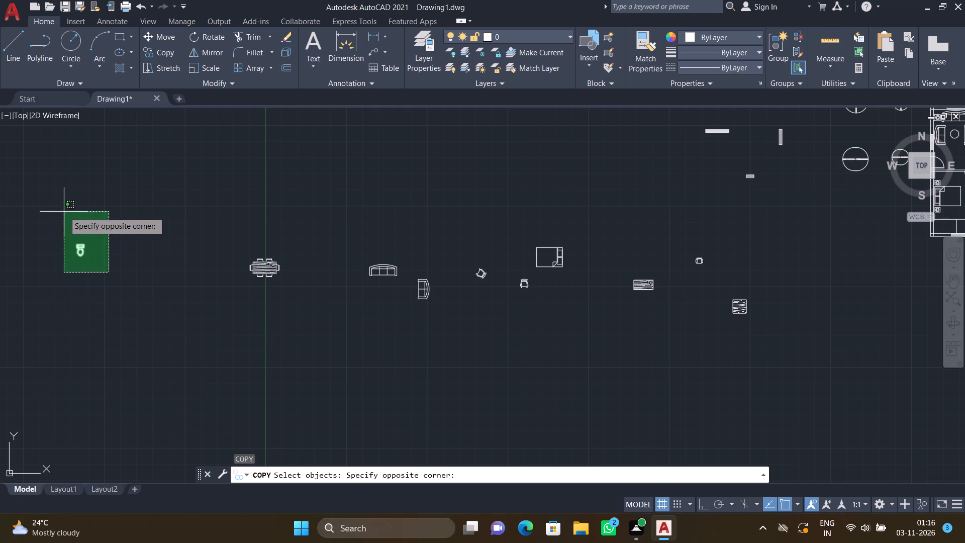
left_click(64, 212)
key("Return")
scroll(75, 242, "up", 2)
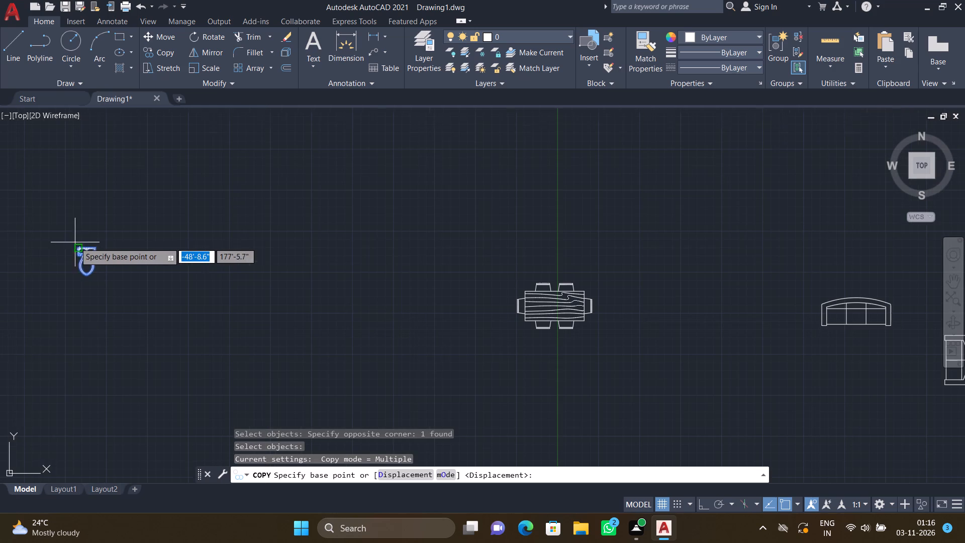
left_click(85, 247)
scroll(316, 247, "down", 4)
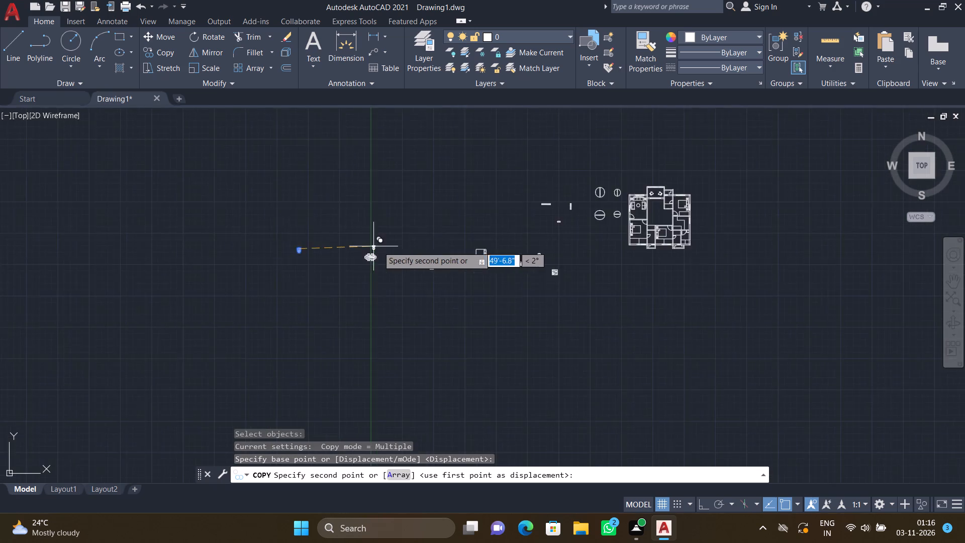
scroll(379, 246, "down", 1)
scroll(554, 229, "up", 5)
scroll(570, 212, "down", 3)
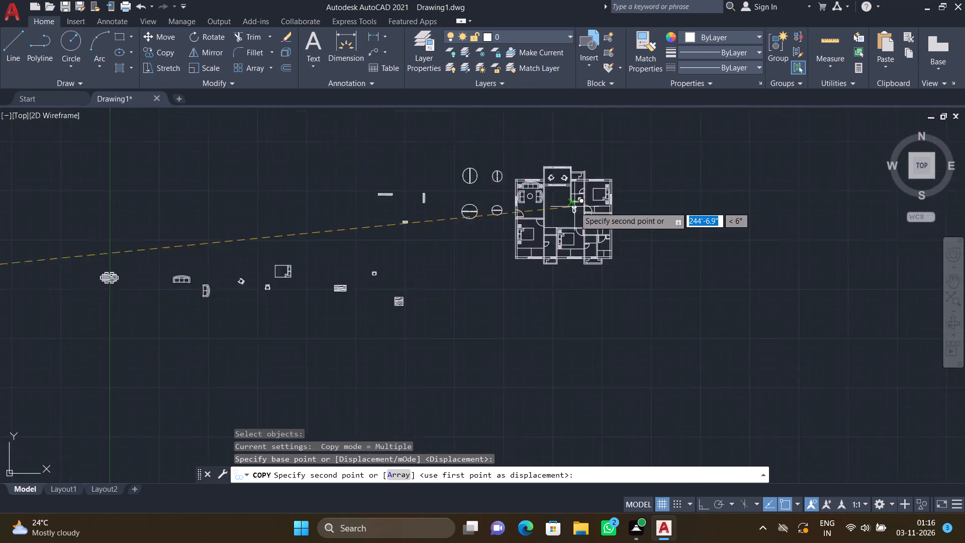
scroll(574, 206, "down", 1)
scroll(580, 191, "up", 4)
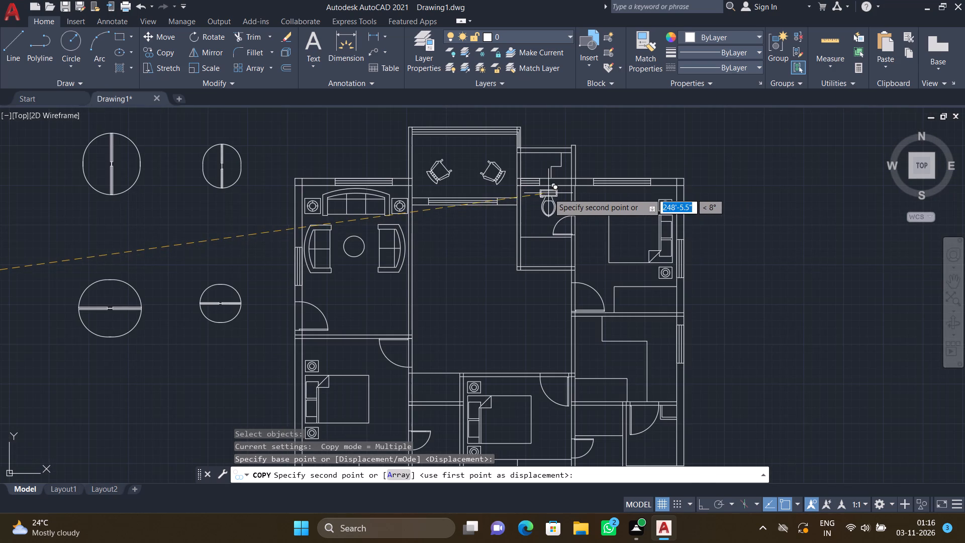
scroll(548, 193, "up", 2)
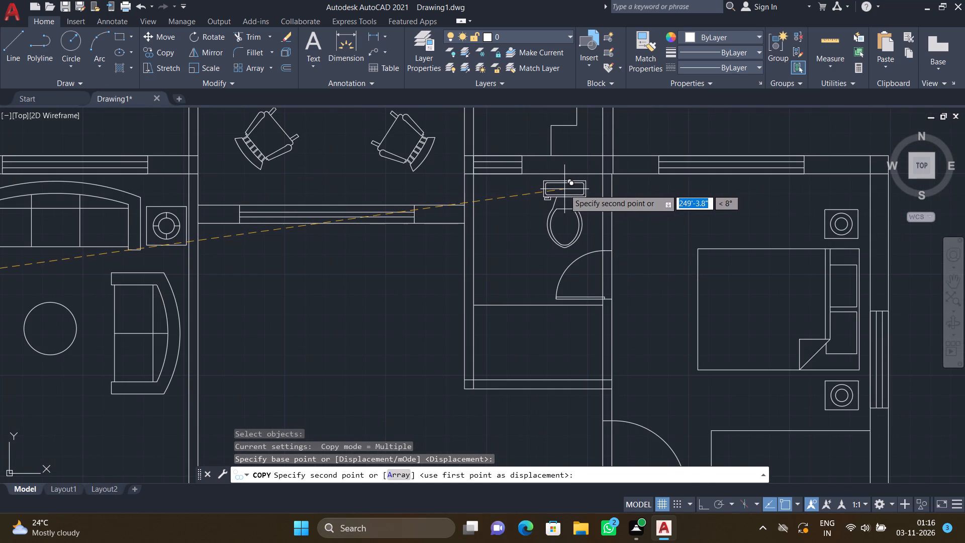
left_click(564, 189)
key("Return")
Rotate the original three-seat sofa 90° about the midpoint of its curved back, using Ortho, so its back faces west.
scroll(473, 241, "down", 2)
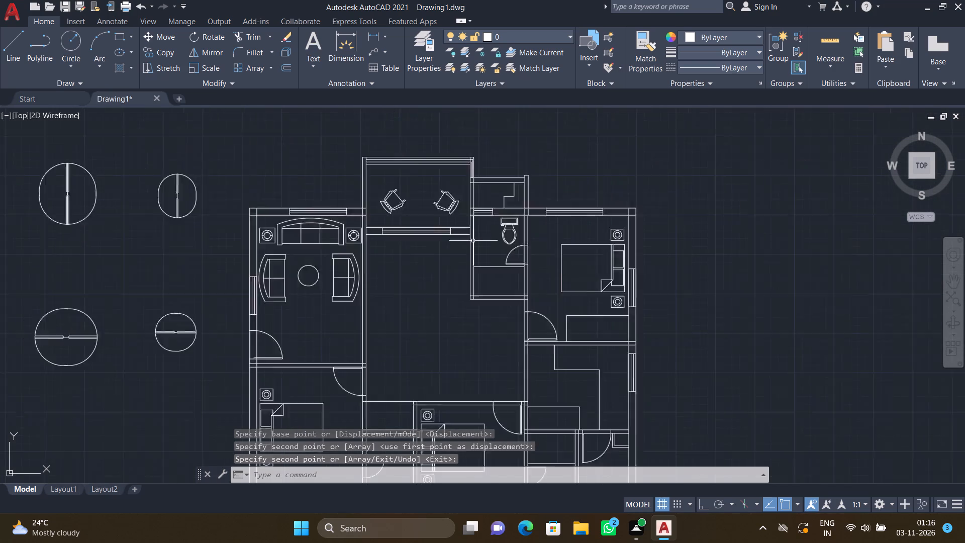
scroll(473, 241, "down", 1)
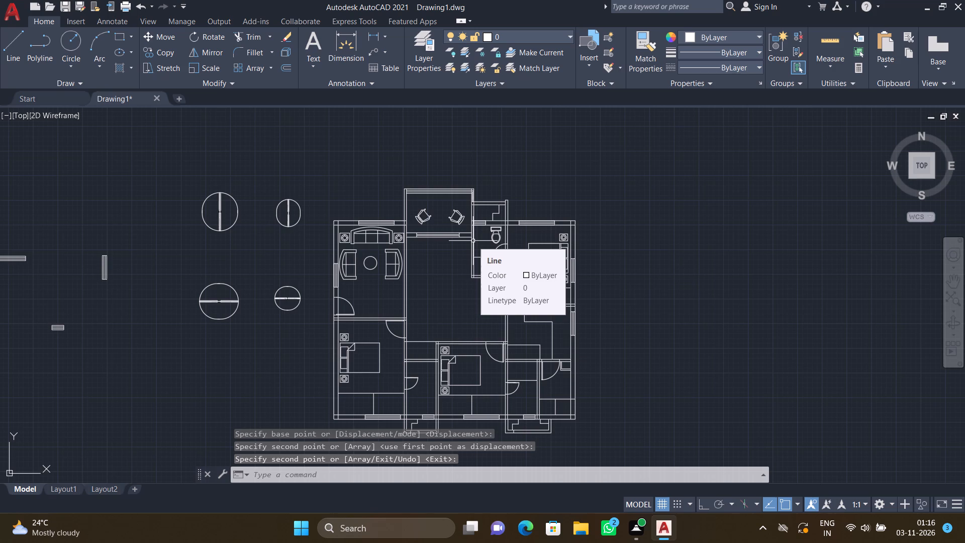
scroll(455, 260, "down", 1)
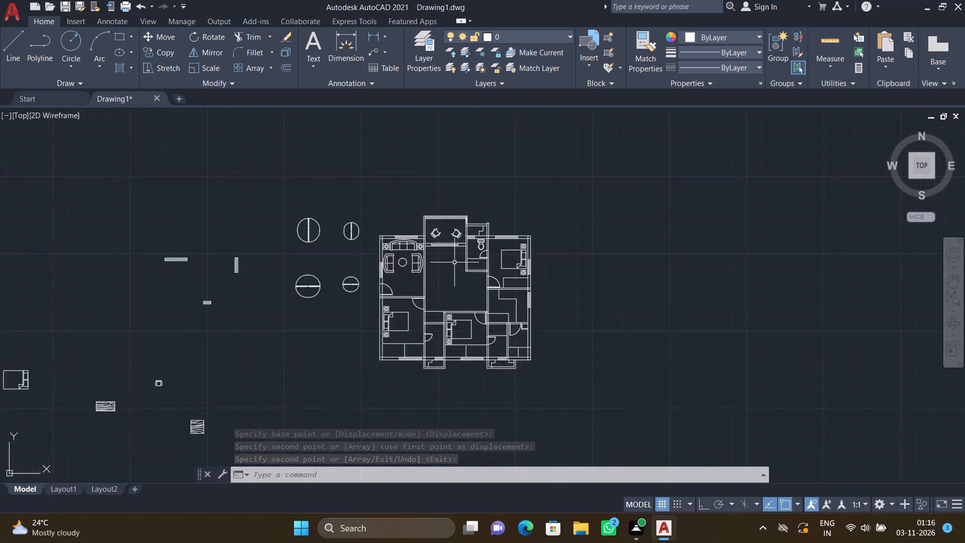
scroll(454, 263, "down", 2)
scroll(220, 328, "up", 2)
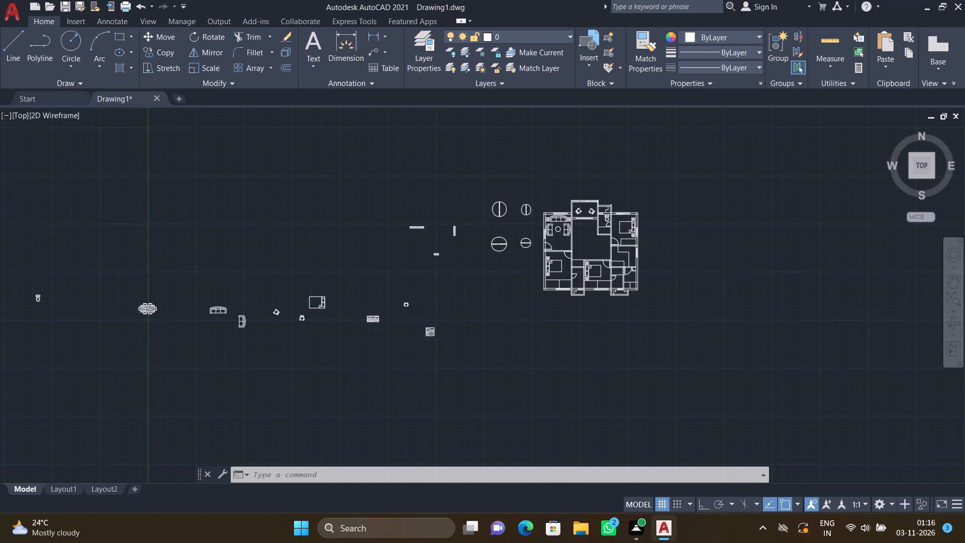
scroll(229, 307, "up", 1)
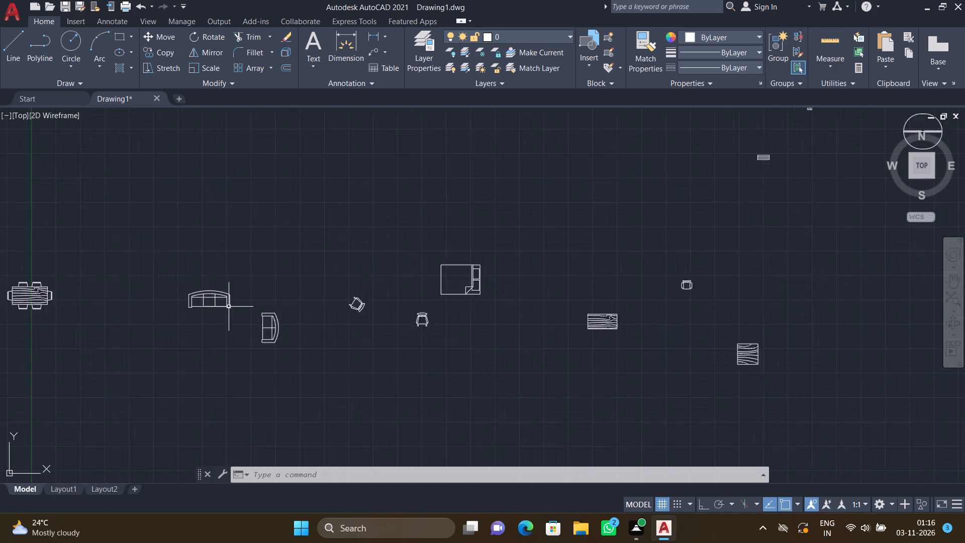
scroll(229, 307, "up", 1)
key("r")
key("o")
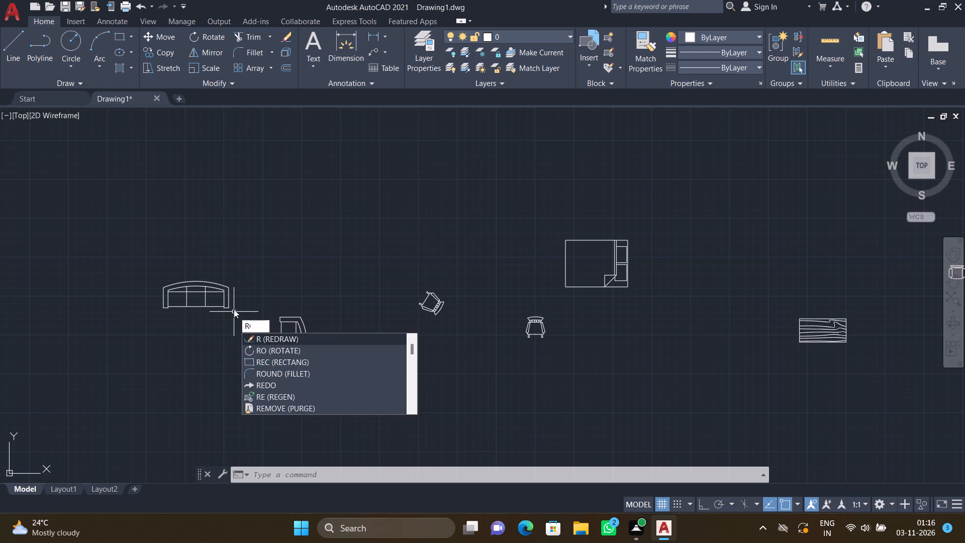
key("Return")
key("F8")
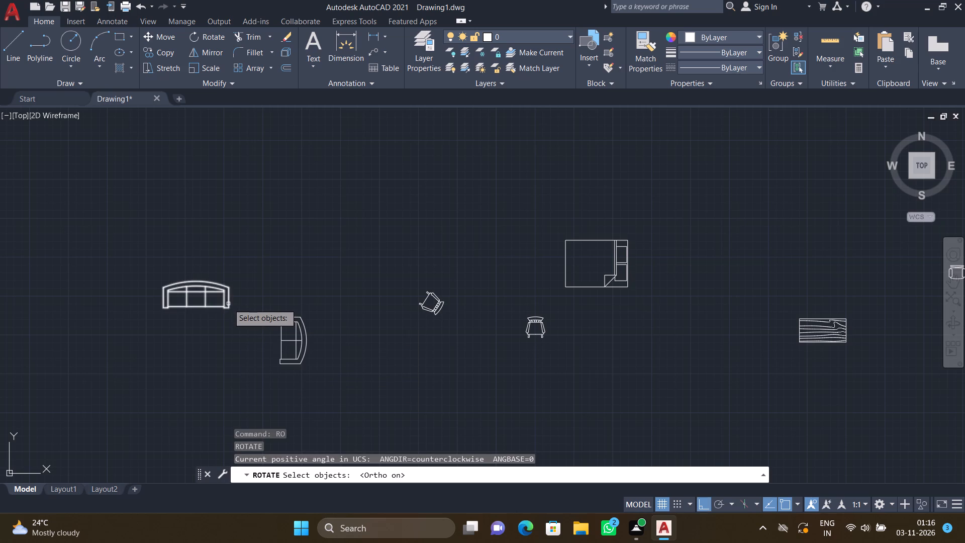
left_click(228, 304)
key("Return")
scroll(186, 281, "up", 1)
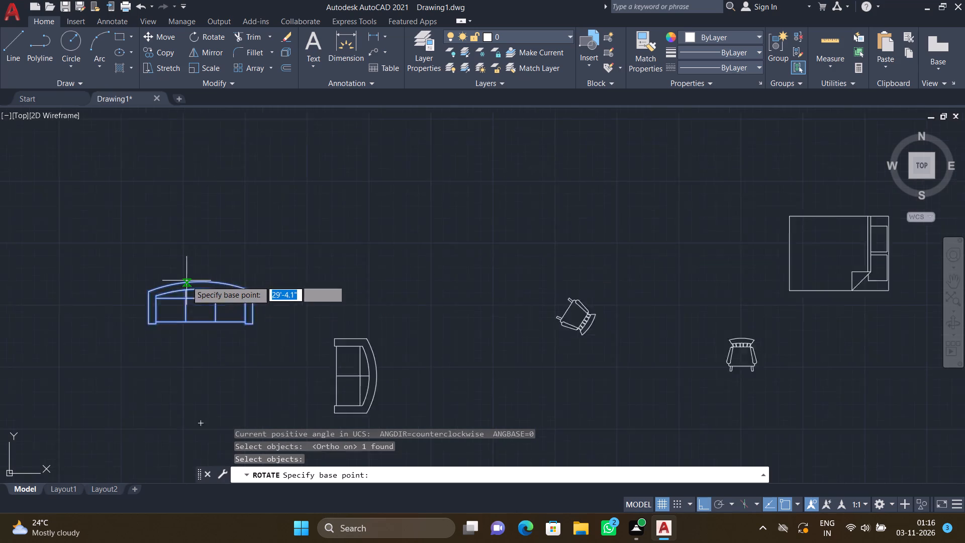
scroll(186, 281, "up", 1)
left_click(207, 281)
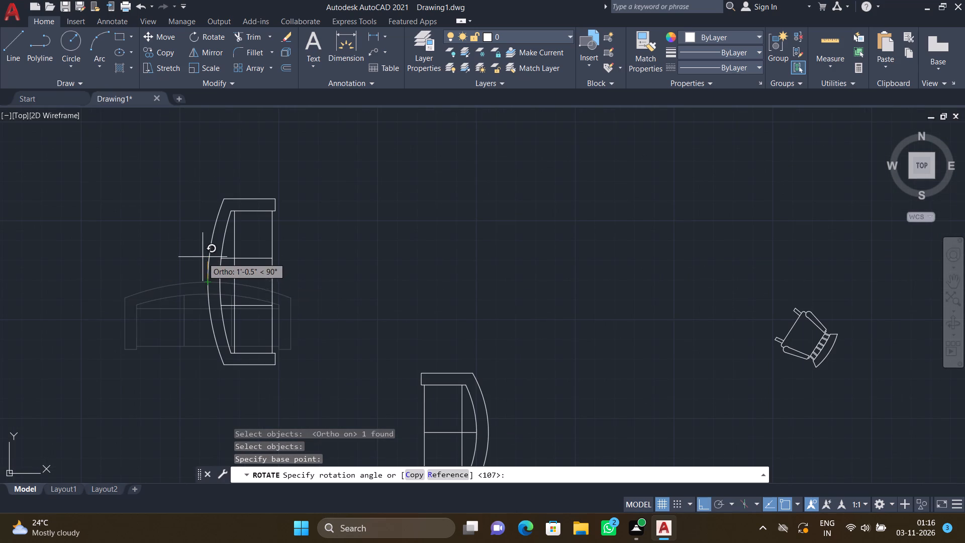
left_click(203, 257)
With Ortho off, copy the rotated three-seat sofa by its front edge's midpoint into the central hall's northwest part, backing onto the west wall.
key("c")
key("o")
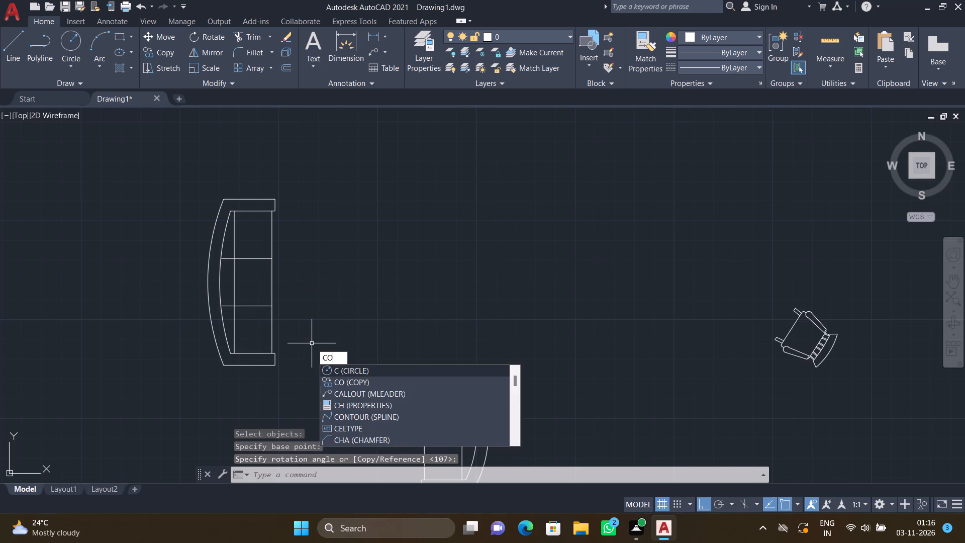
key("Return")
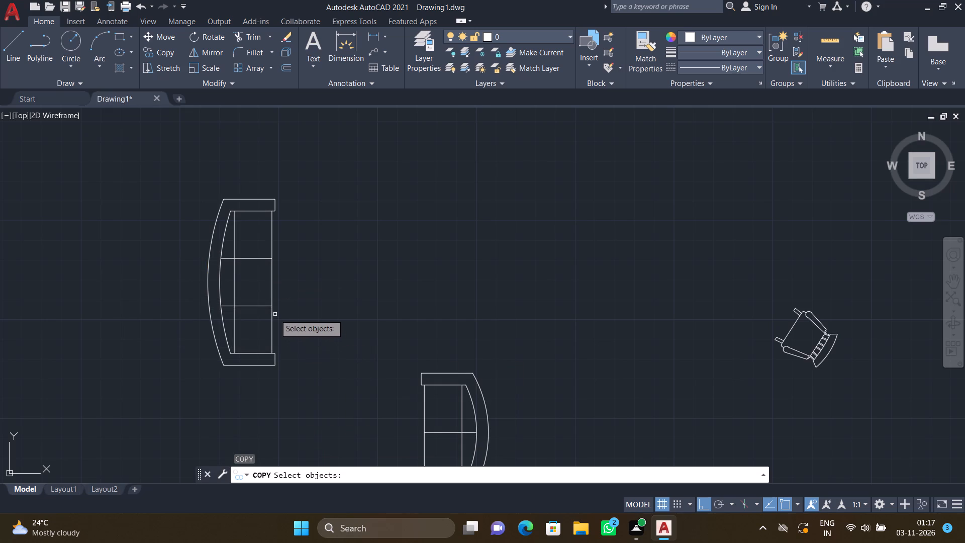
left_click(273, 307)
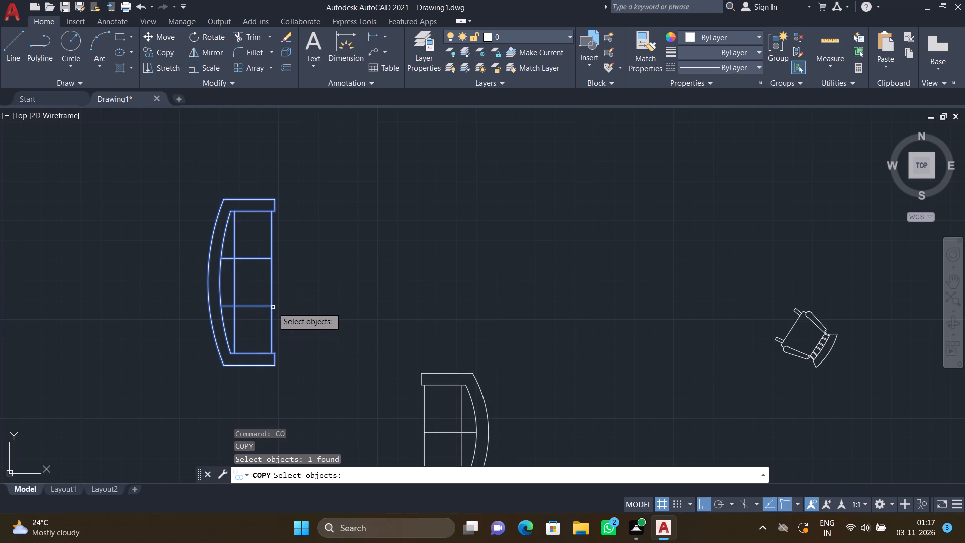
key("F8")
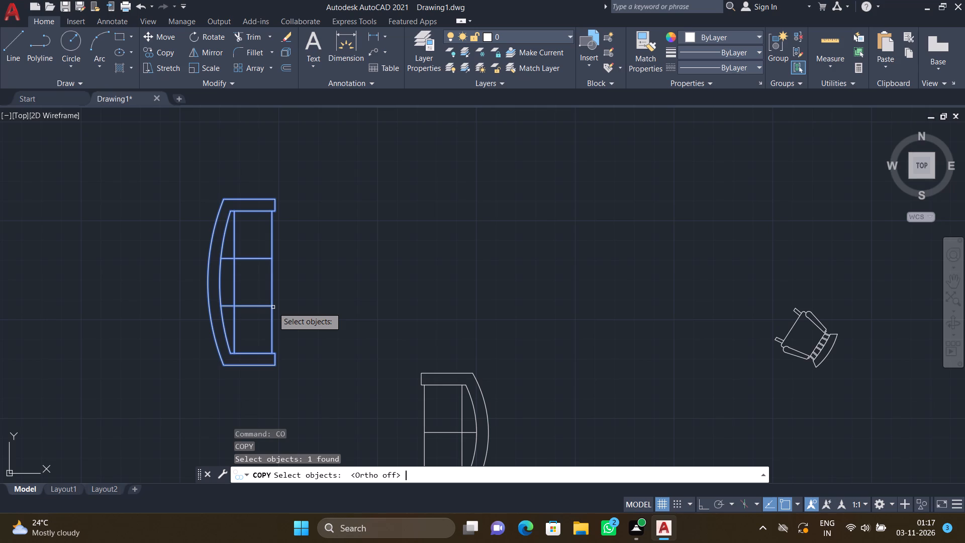
key("Return")
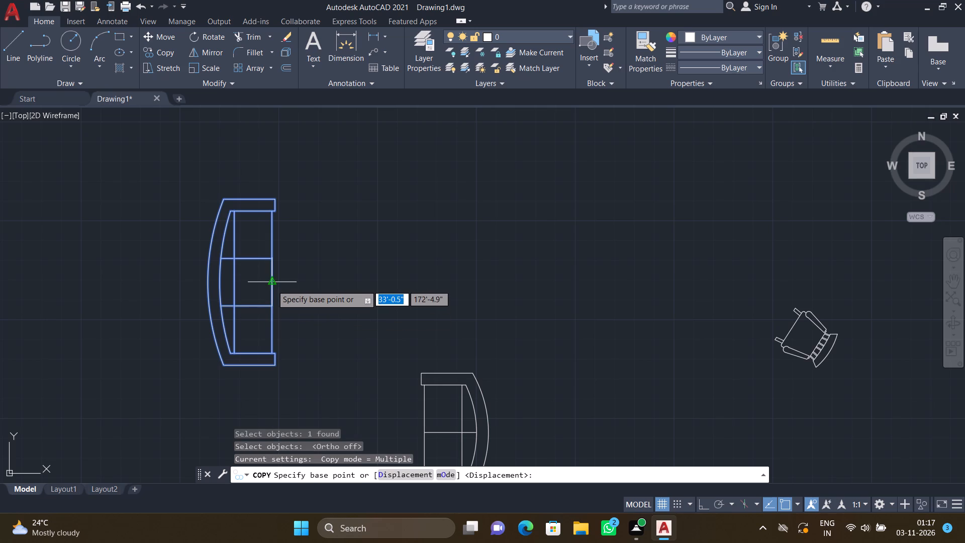
left_click(272, 285)
scroll(435, 292, "down", 4)
scroll(594, 256, "down", 5)
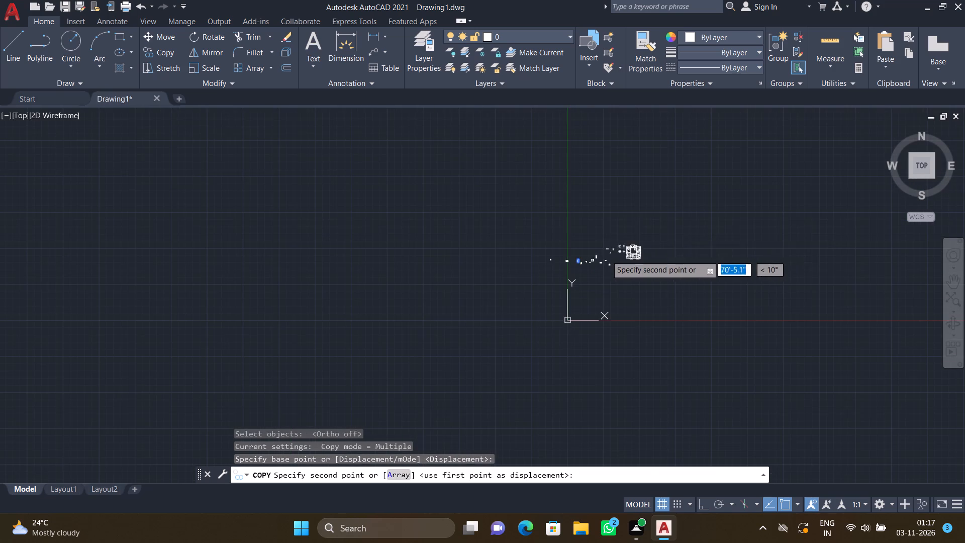
scroll(649, 236, "up", 5)
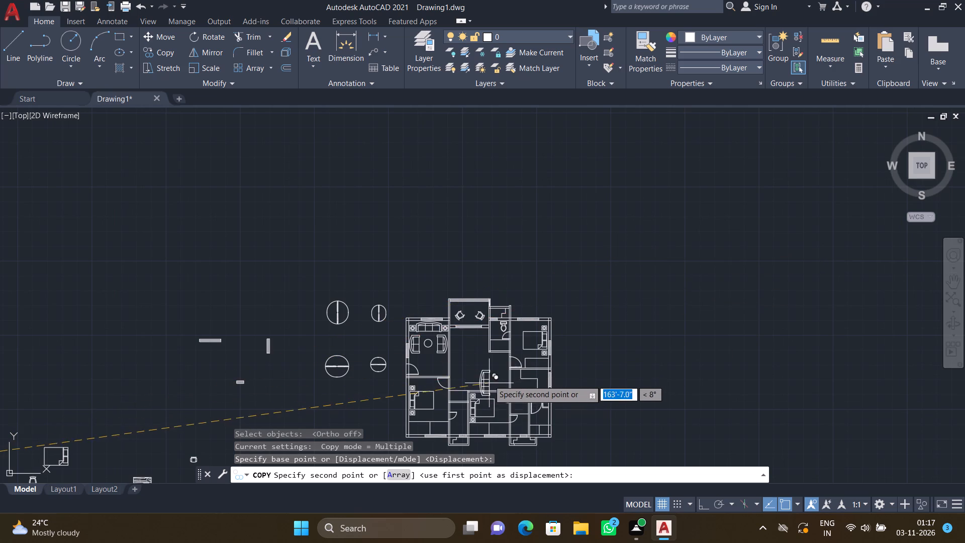
scroll(487, 375, "up", 2)
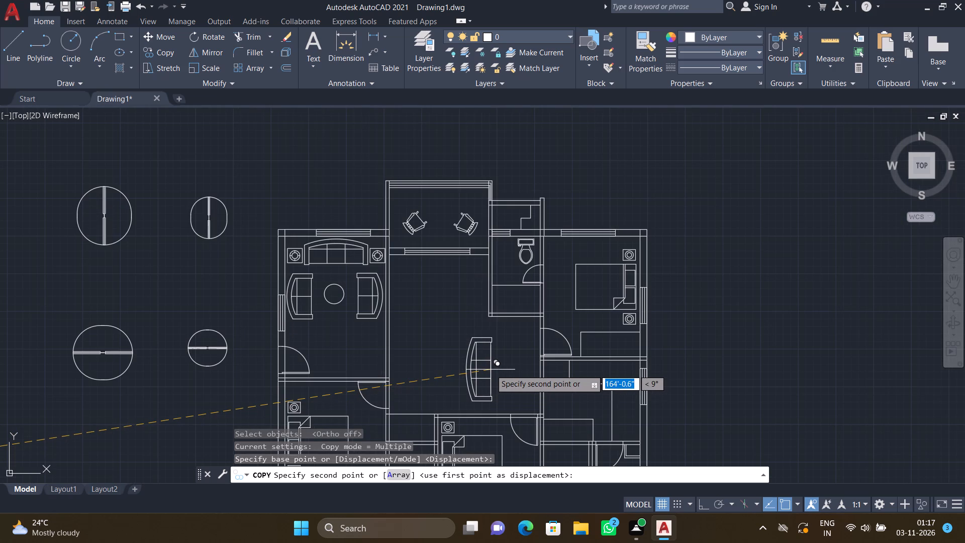
scroll(495, 352, "down", 2)
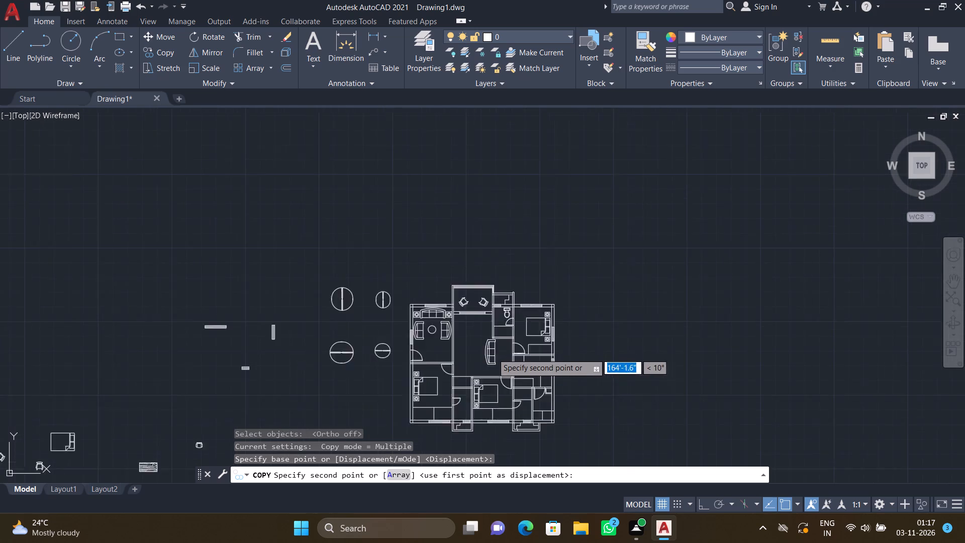
scroll(492, 353, "down", 1)
scroll(478, 340, "up", 2)
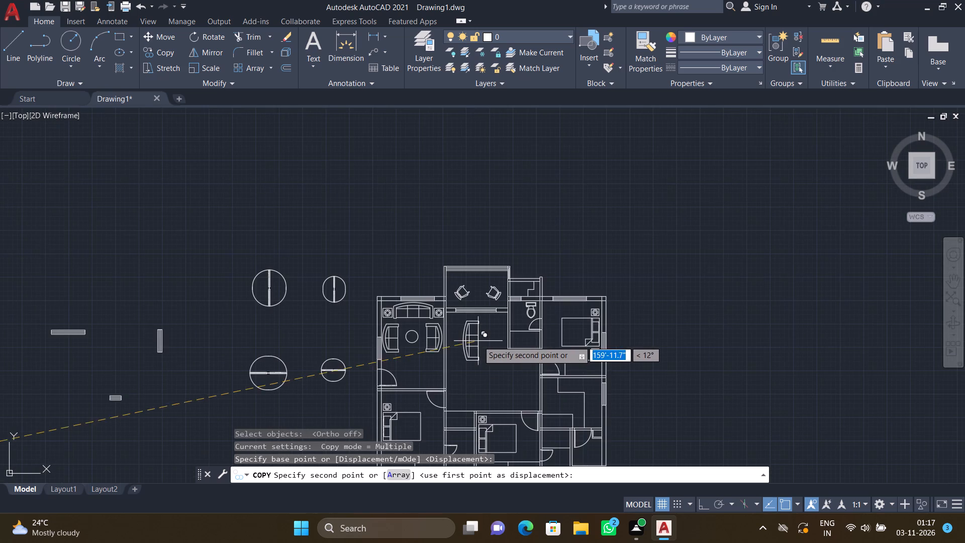
scroll(455, 336, "up", 2)
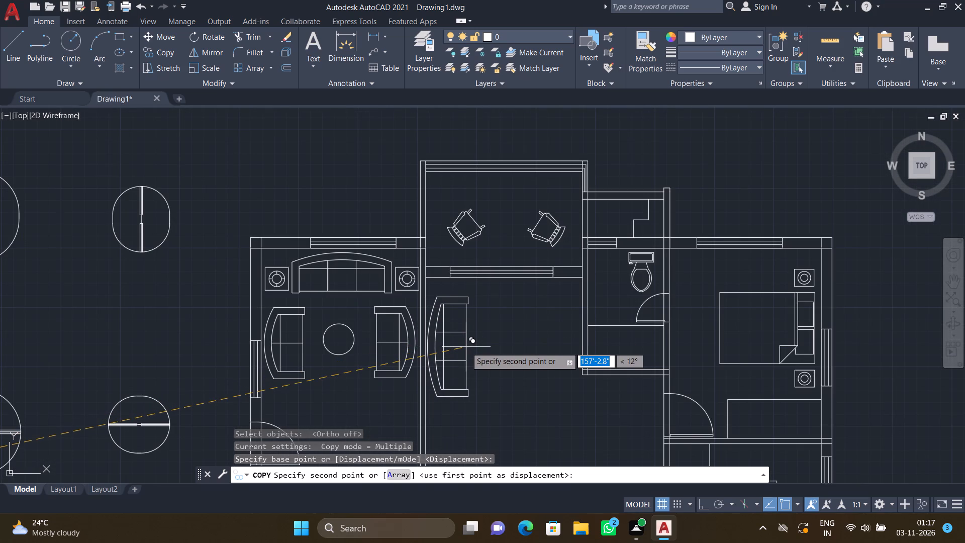
scroll(469, 351, "up", 1)
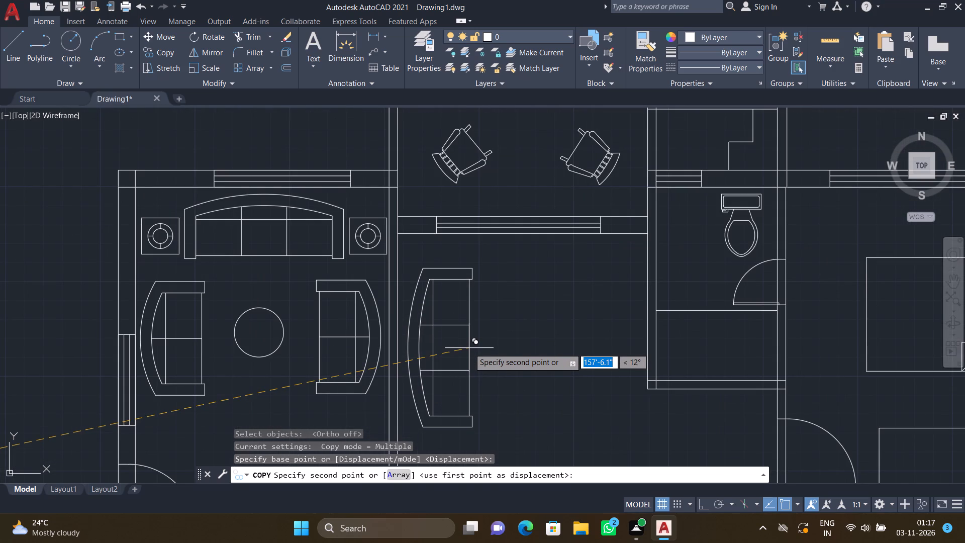
scroll(468, 343, "up", 1)
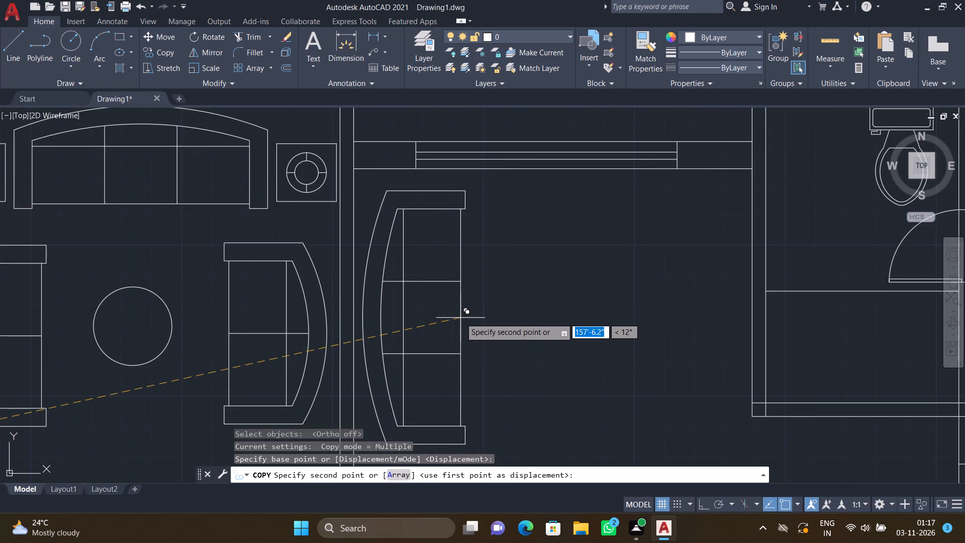
left_click(459, 317)
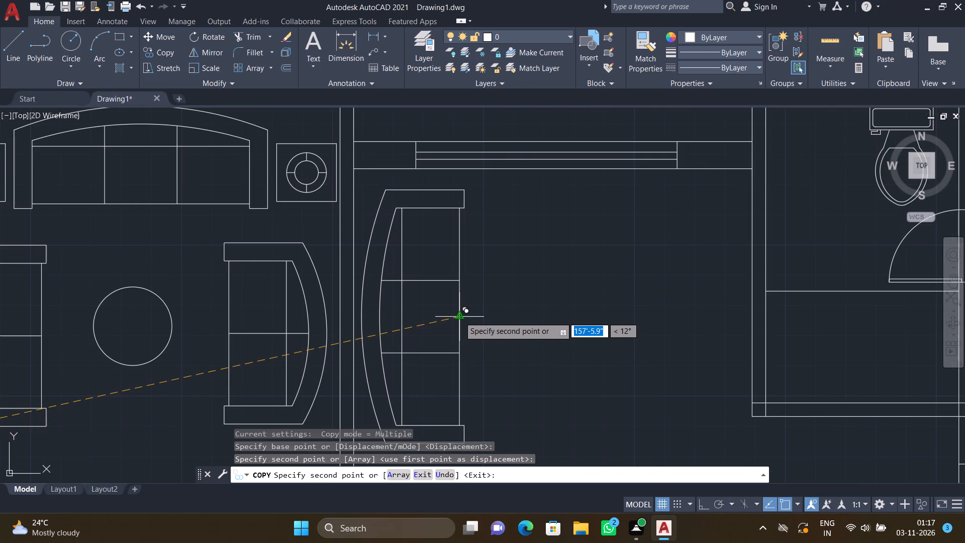
key("Return")
scroll(428, 306, "down", 4)
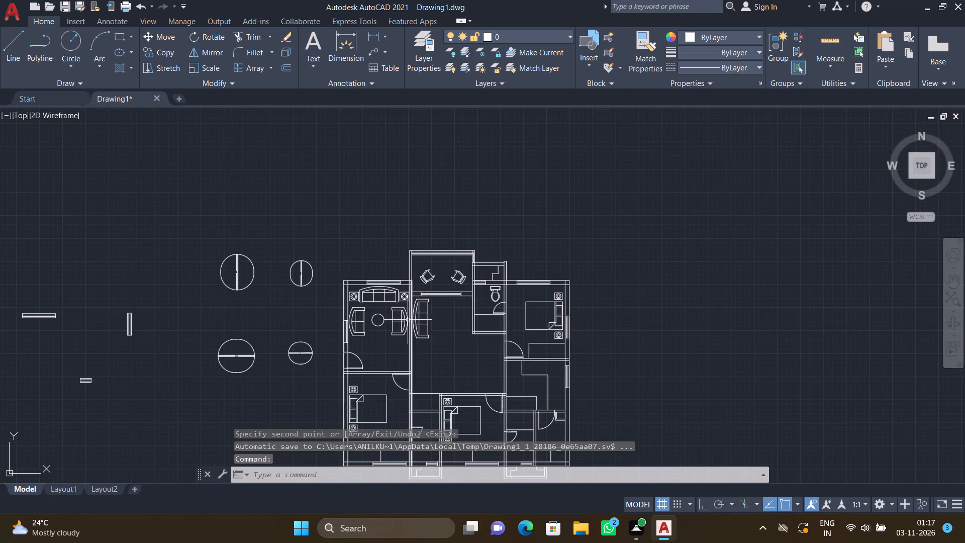
Rotate the original two-seat sofa 90° about the midpoint of its curved back, using Ortho, so its back faces north.
scroll(320, 321, "down", 4)
scroll(211, 365, "up", 3)
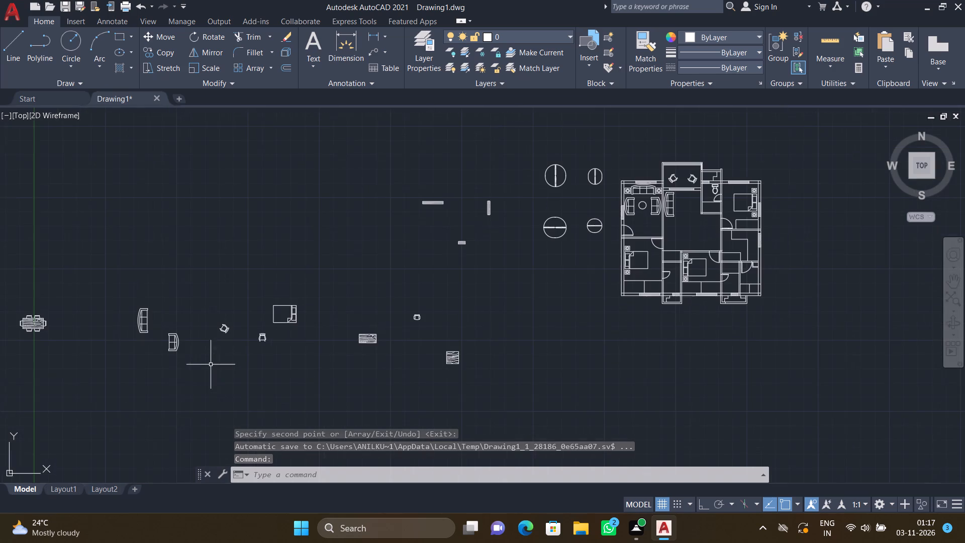
scroll(177, 363, "up", 2)
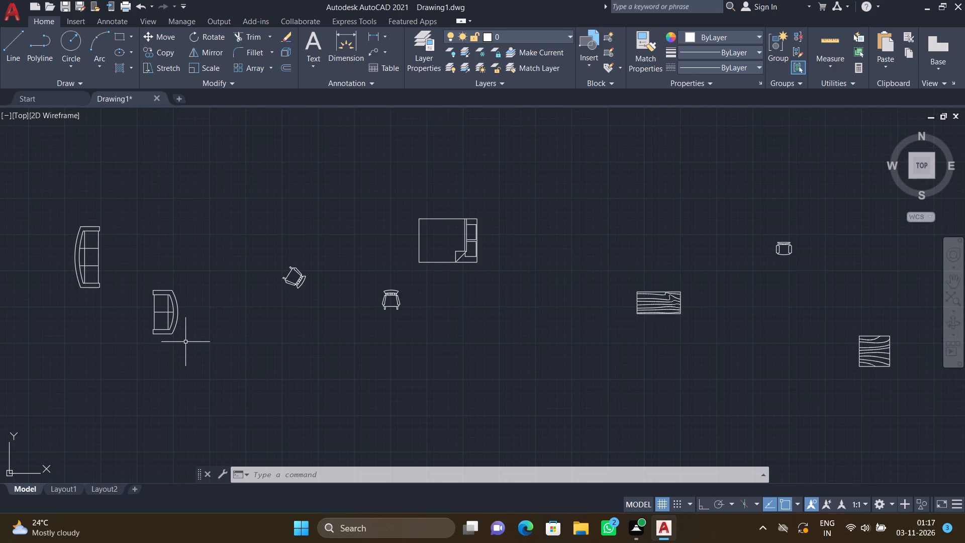
key("r")
key("o")
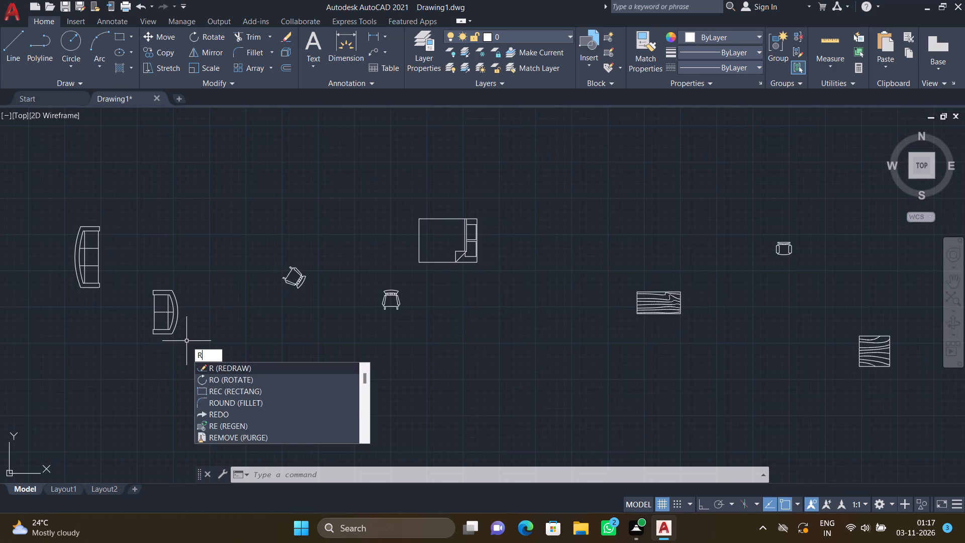
key("Return")
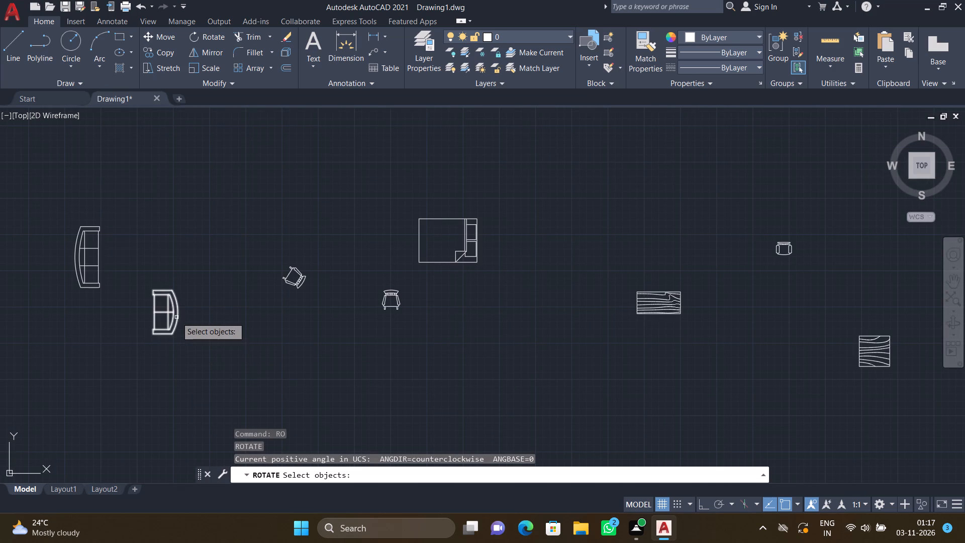
left_click(176, 317)
key("Return")
scroll(176, 312, "up", 2)
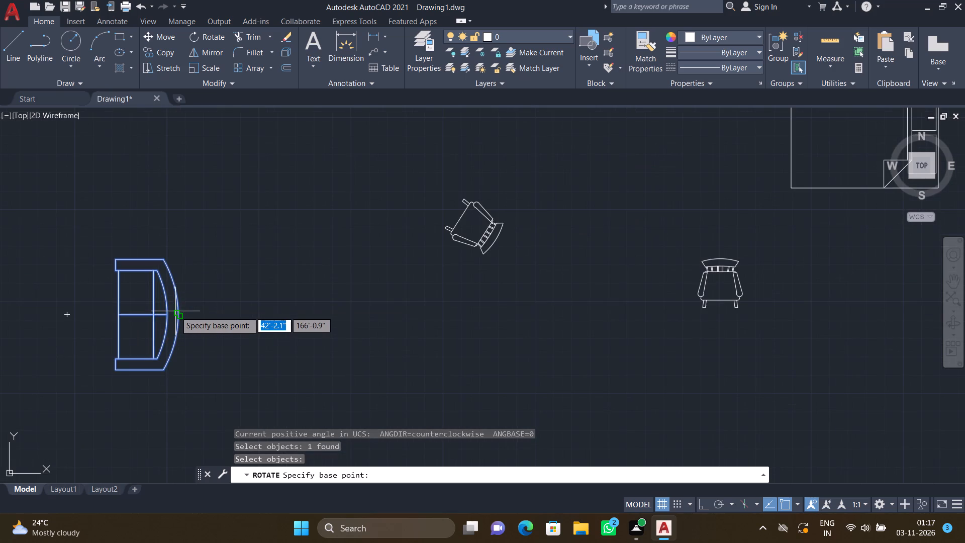
left_click(177, 316)
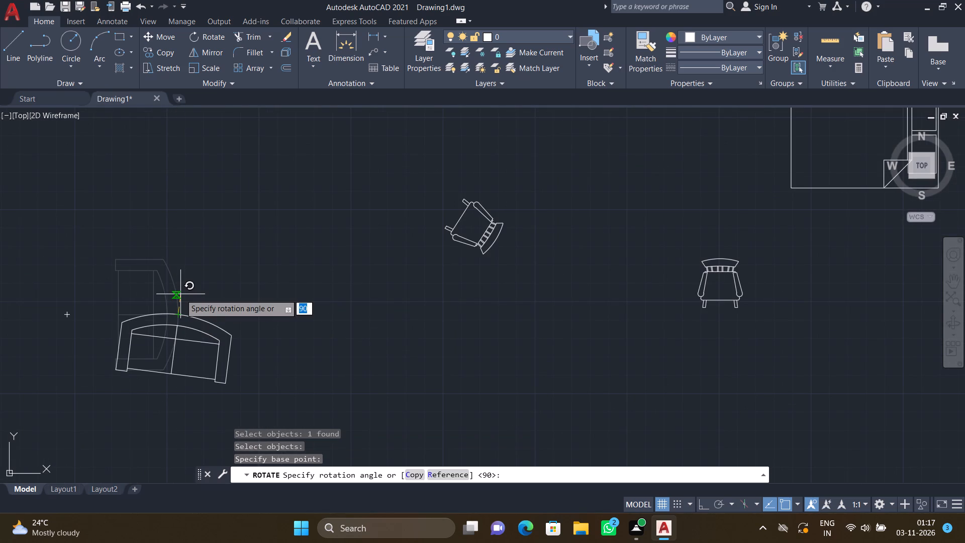
key("F8")
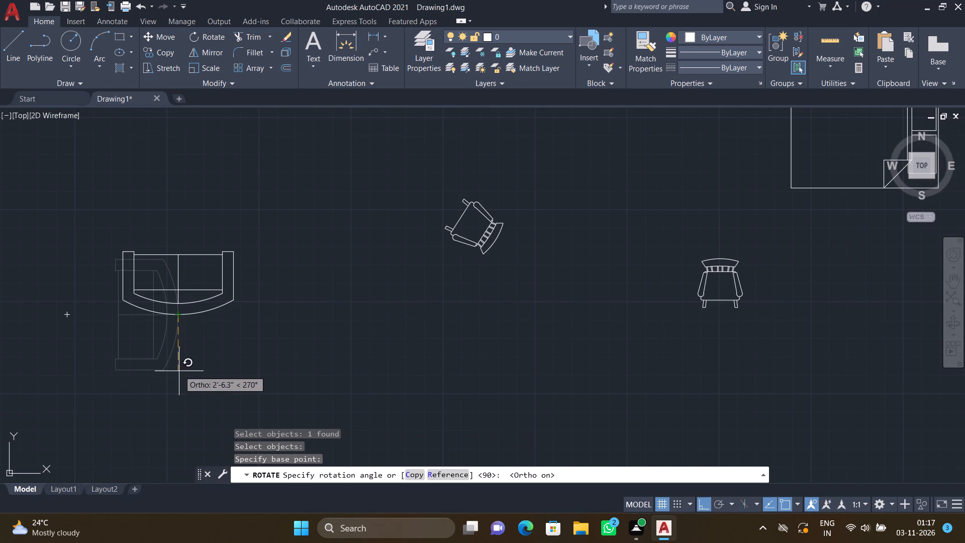
left_click(134, 244)
With Ortho off, copy the rotated two-seat sofa by its curved back's midpoint into the central hall, just below the north window.
scroll(239, 364, "down", 3)
scroll(240, 379, "up", 2)
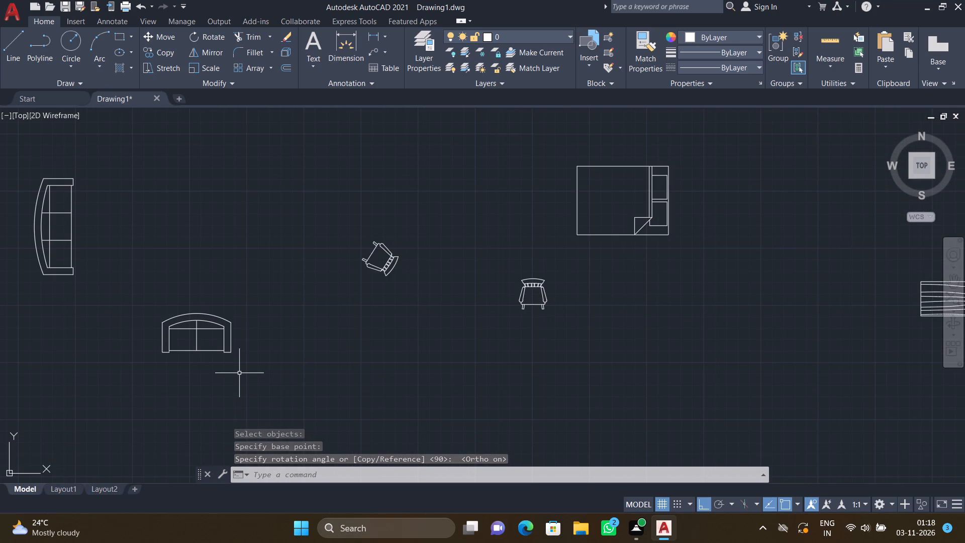
type("CO")
key("Return")
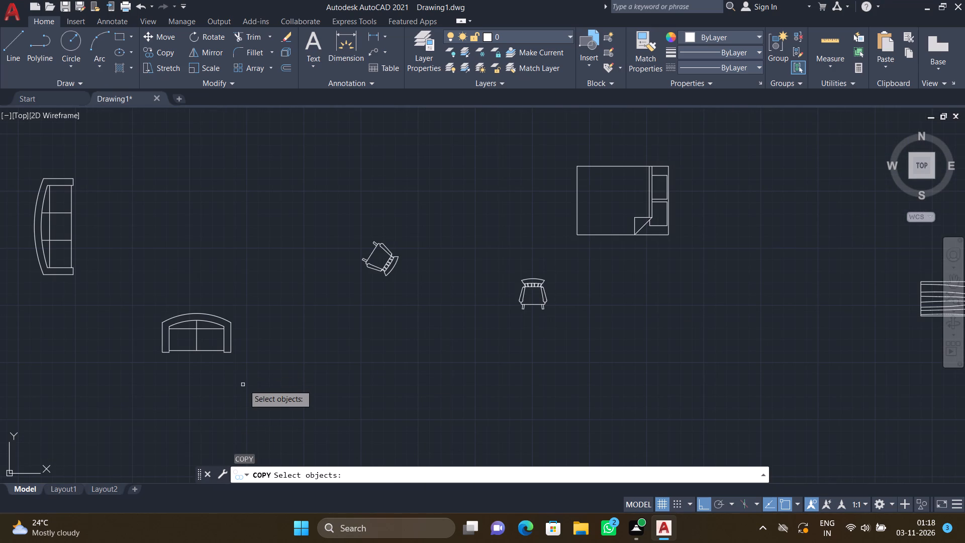
left_click(256, 378)
left_click(126, 266)
key("Return")
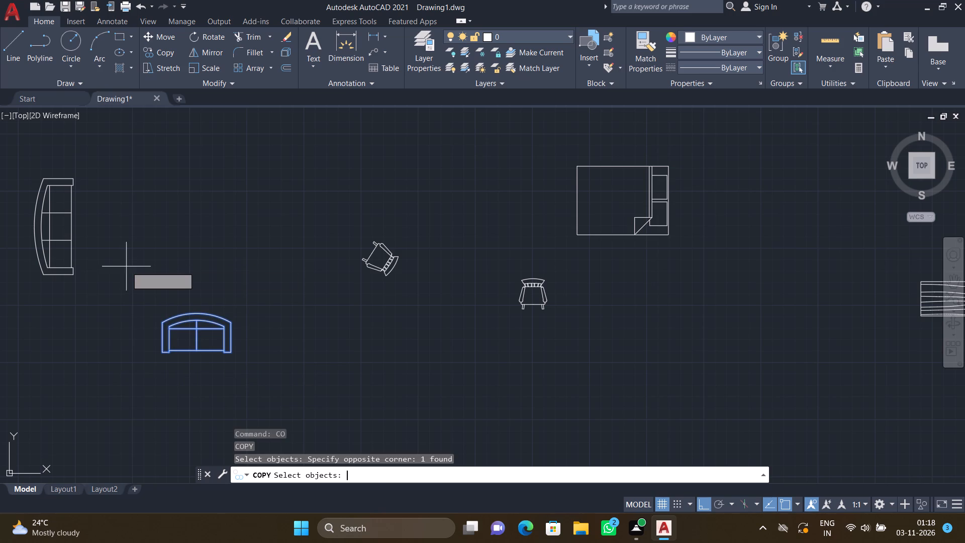
scroll(205, 311, "up", 3)
left_click(172, 319)
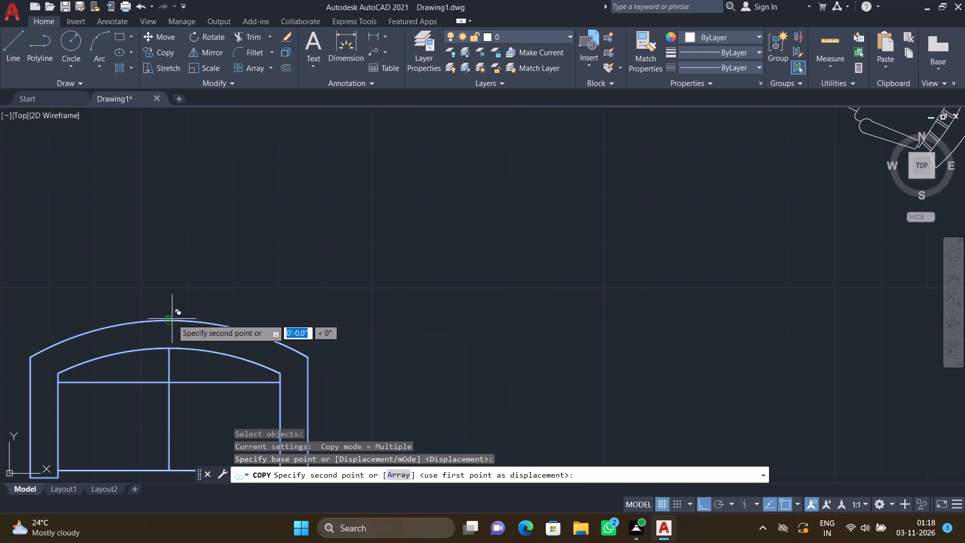
scroll(328, 310, "down", 4)
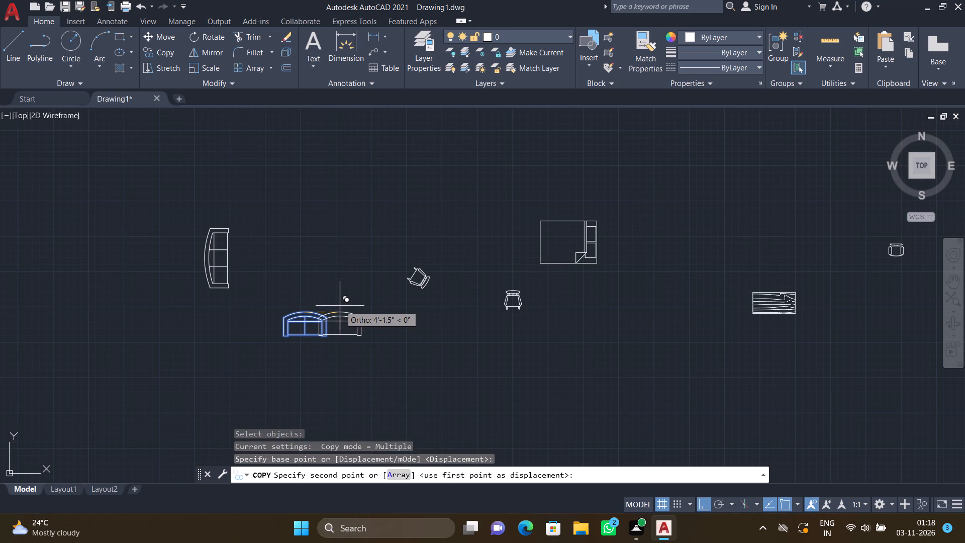
key("F8")
scroll(326, 299, "down", 4)
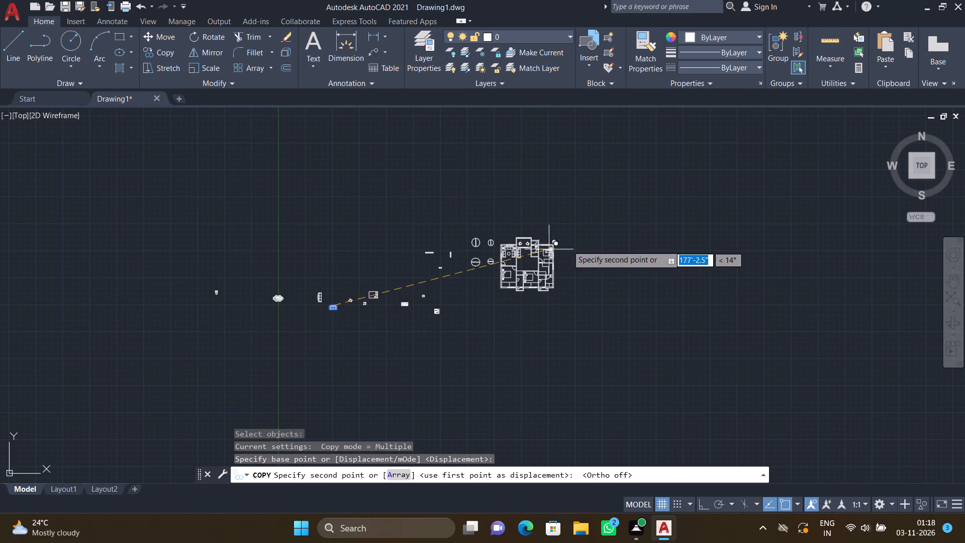
scroll(566, 250, "up", 3)
scroll(416, 253, "up", 2)
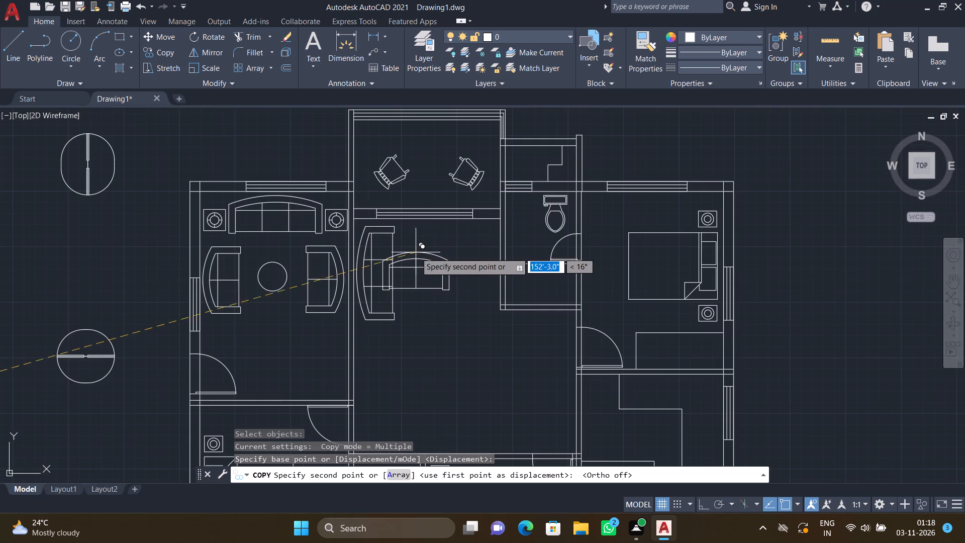
scroll(427, 222, "up", 3)
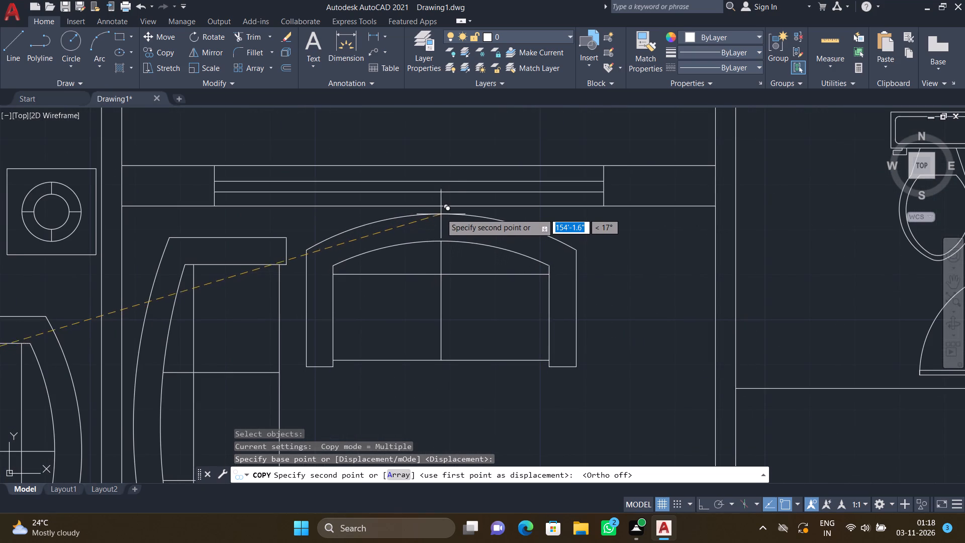
left_click(449, 216)
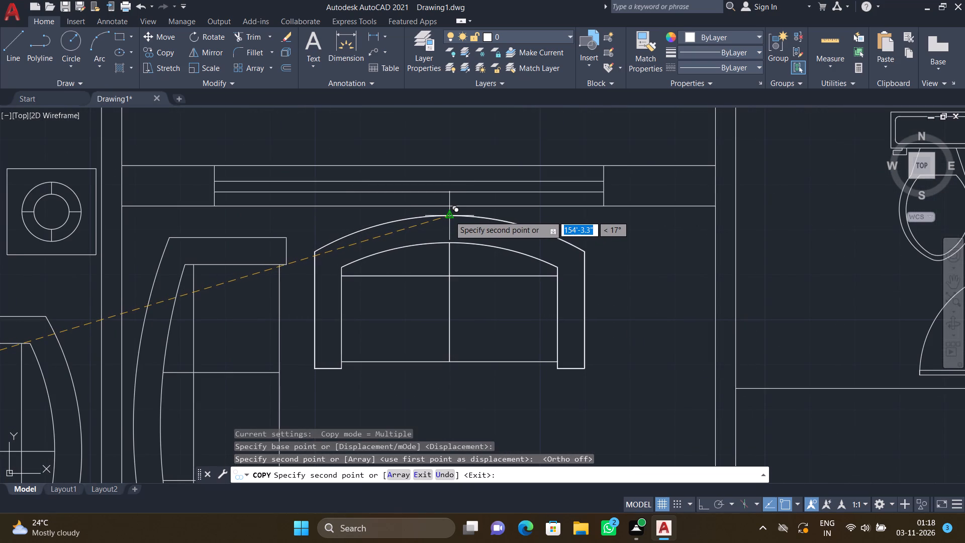
key("Return")
Draw a rectangular coffee table about 1'-9" by 2'-7" in the central hall, east of the three-seat sofa and south of the two-seat sofa.
scroll(410, 308, "down", 3)
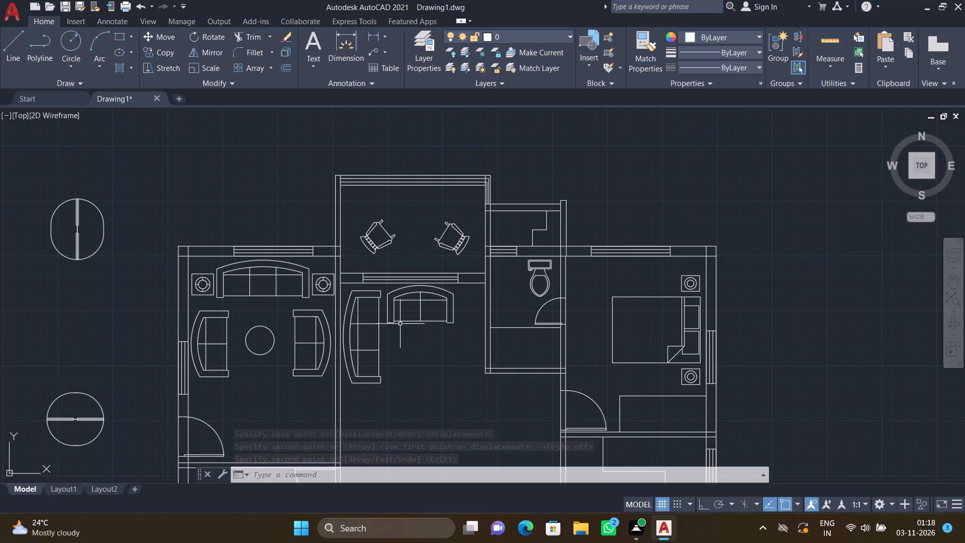
scroll(396, 334, "up", 2)
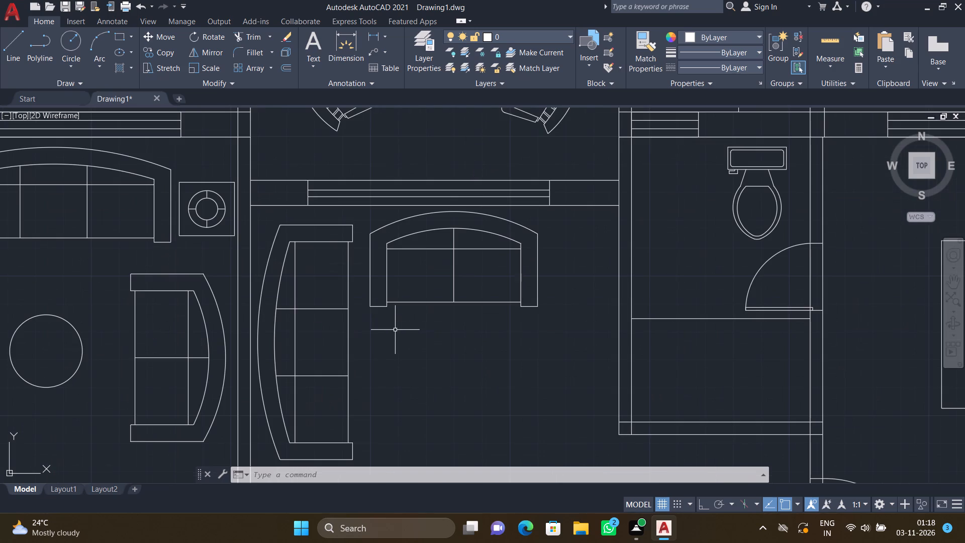
scroll(389, 335, "down", 2)
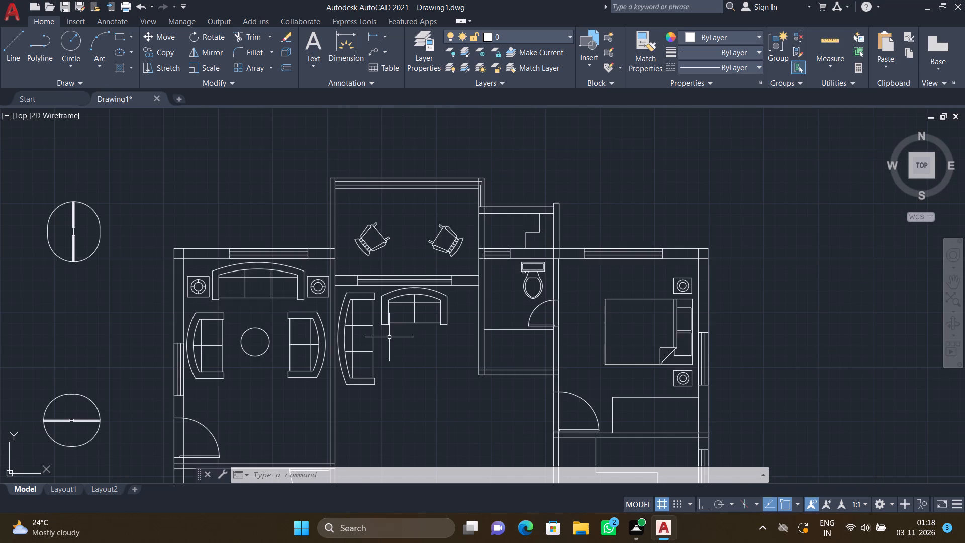
scroll(374, 310, "up", 2)
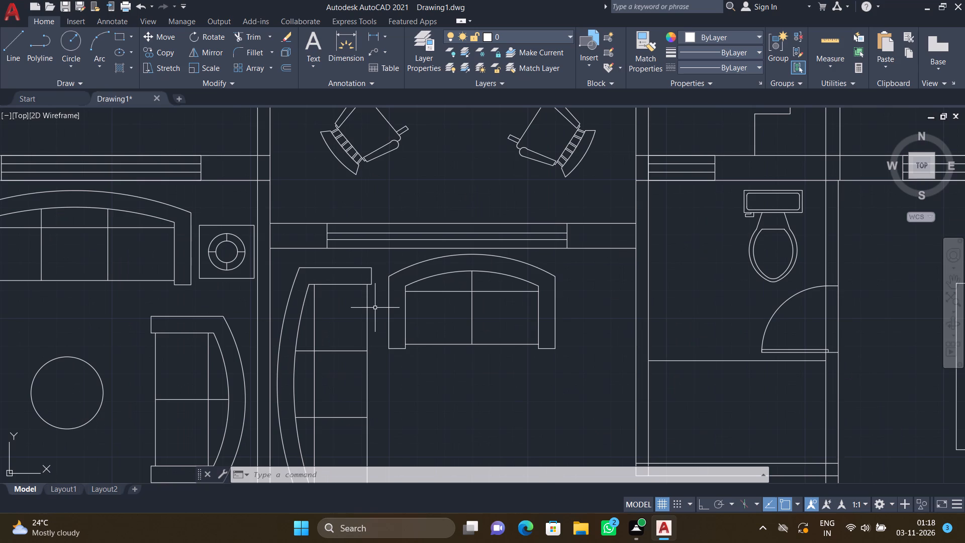
scroll(351, 313, "down", 4)
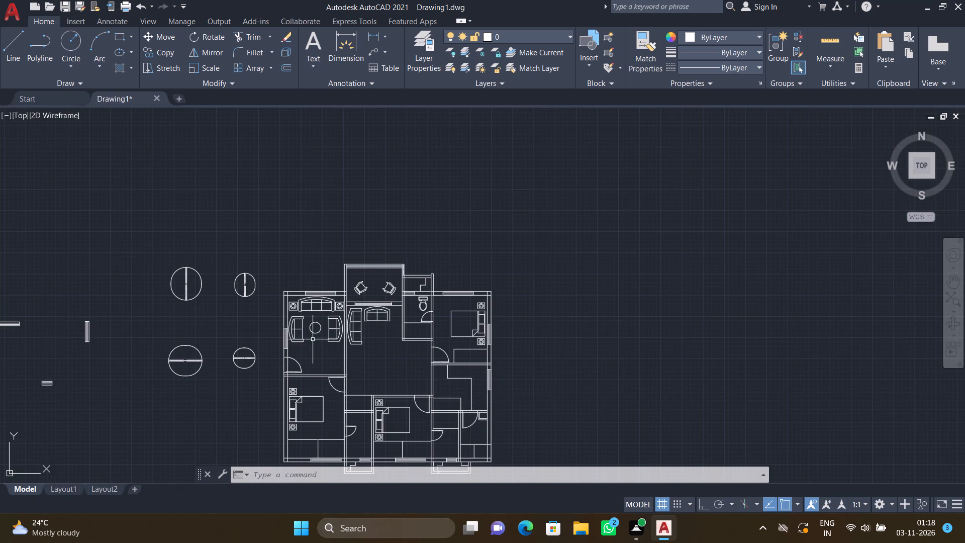
scroll(393, 338, "up", 3)
key("r")
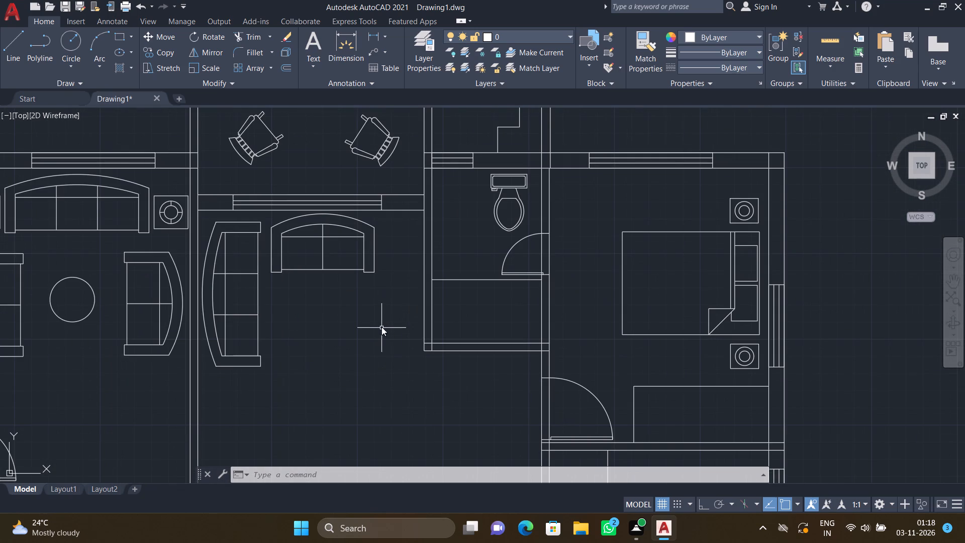
key("e")
key("c")
key("Return")
scroll(280, 292, "up", 2)
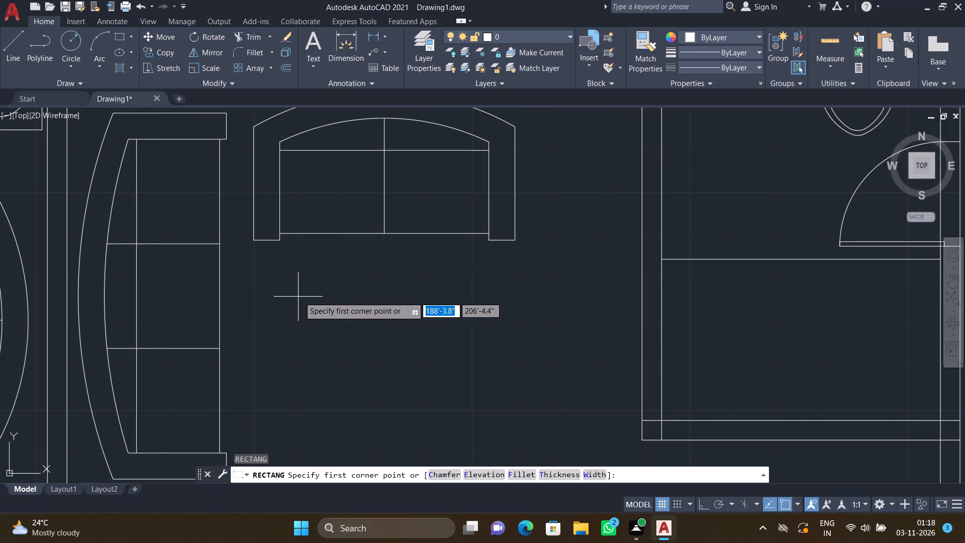
left_click(320, 302)
scroll(407, 393, "down", 2)
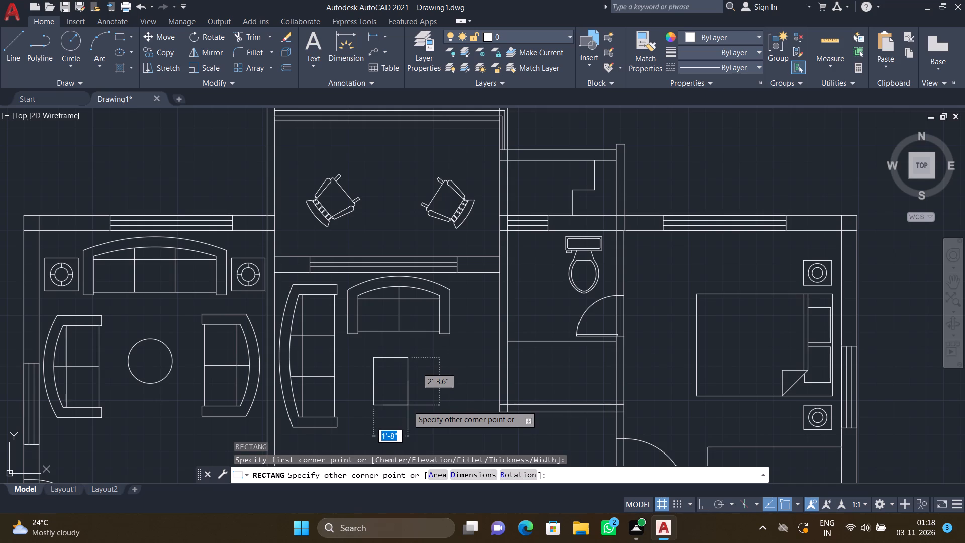
scroll(407, 406, "up", 1)
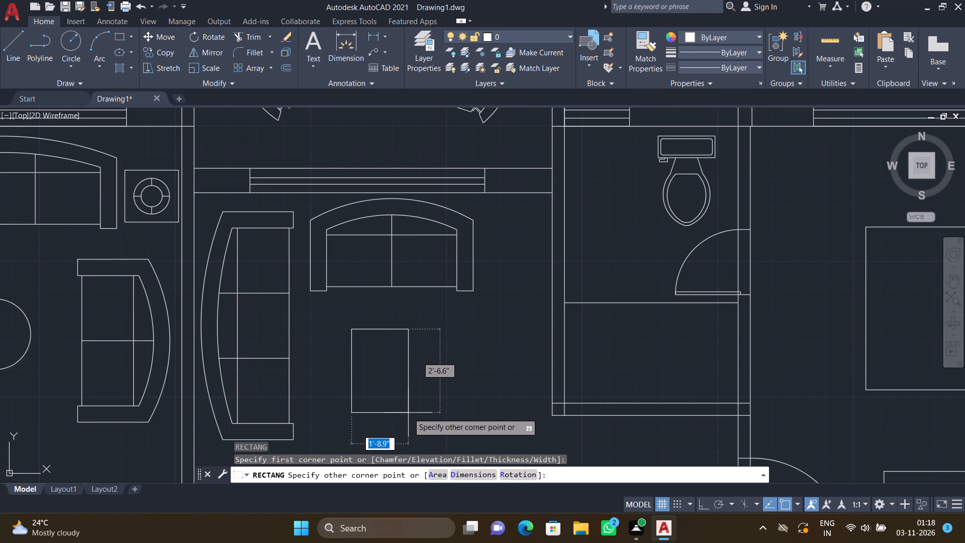
left_click(410, 413)
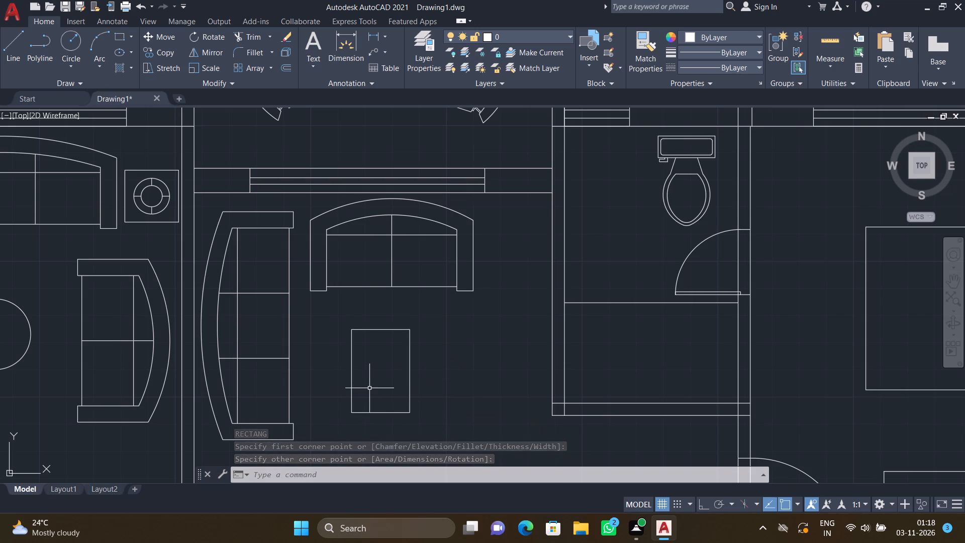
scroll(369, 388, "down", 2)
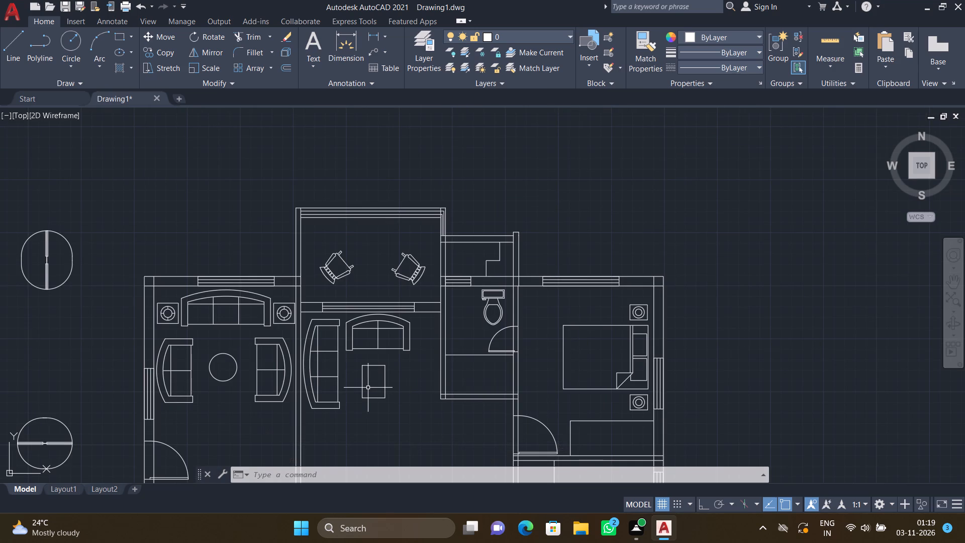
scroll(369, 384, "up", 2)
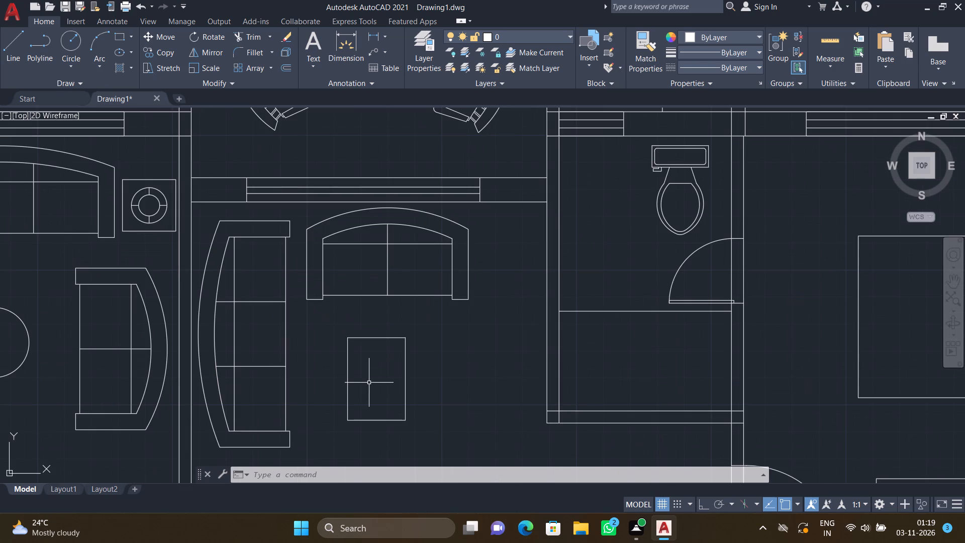
Rotate the original toilet symbol 180° about the midpoint of its cistern's back edge, using Ortho, so the cistern faces south.
scroll(385, 423, "down", 1)
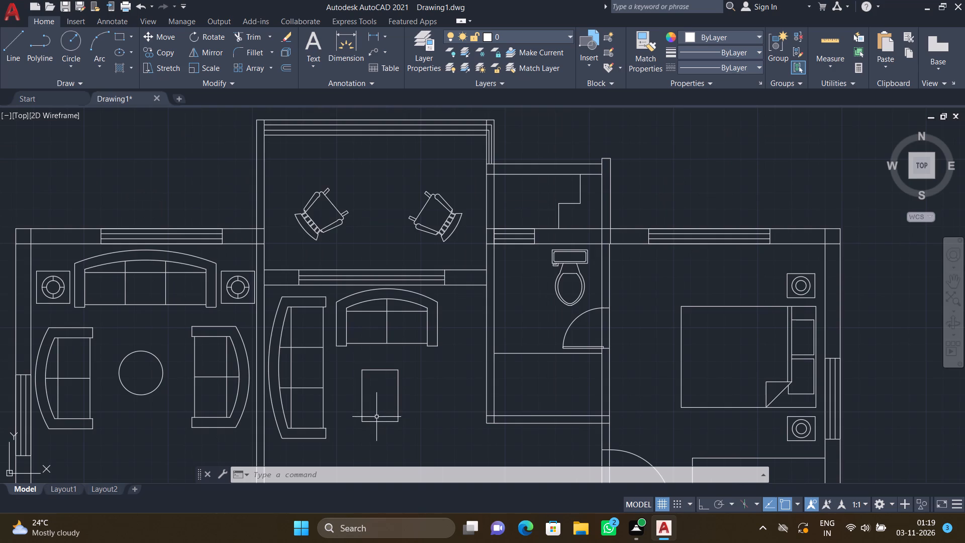
scroll(374, 418, "down", 3)
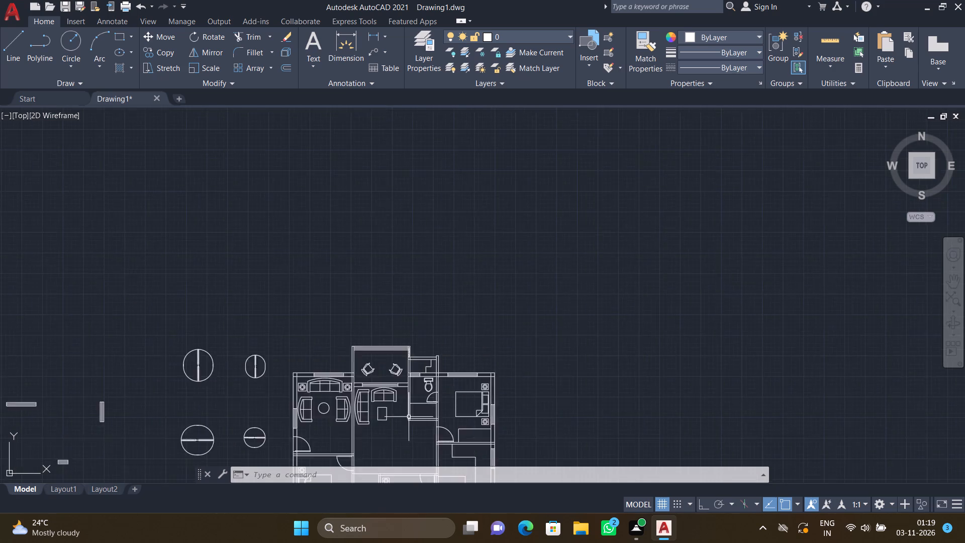
scroll(409, 417, "down", 2)
middle_click_drag(380, 412, 381, 407)
middle_click_drag(384, 401, 416, 328)
scroll(416, 328, "down", 2)
scroll(421, 352, "up", 4)
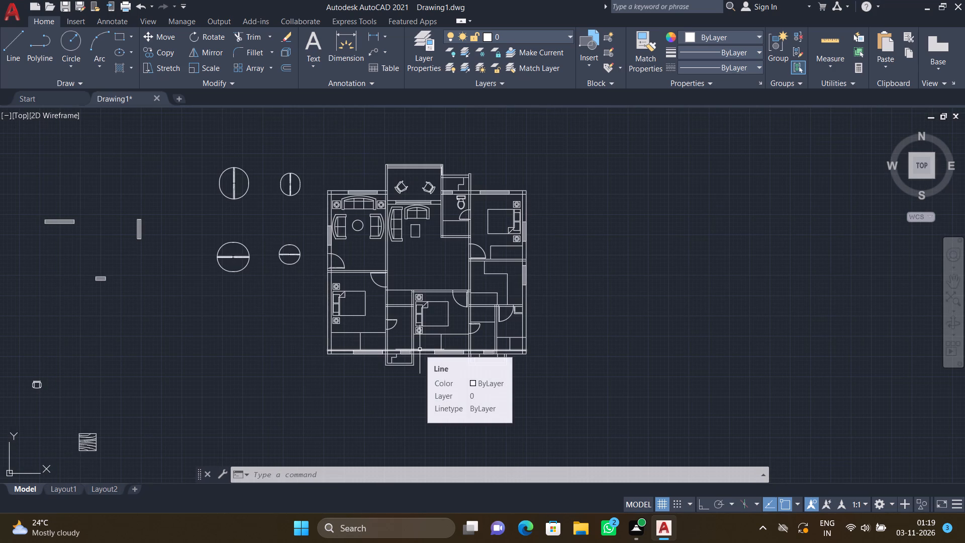
scroll(393, 342, "down", 3)
scroll(164, 381, "up", 1)
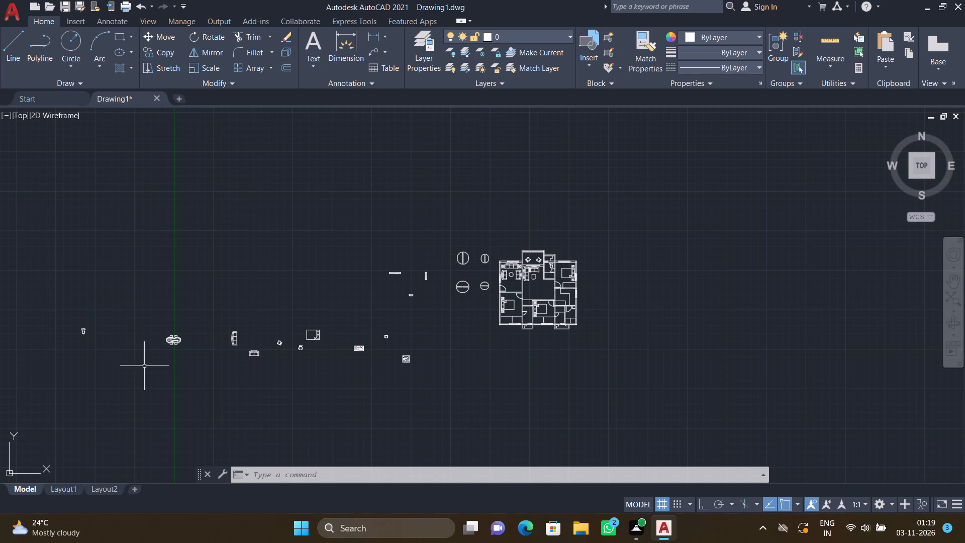
scroll(90, 339, "up", 2)
type("RO")
key("Return")
left_click_drag(97, 344, 88, 334)
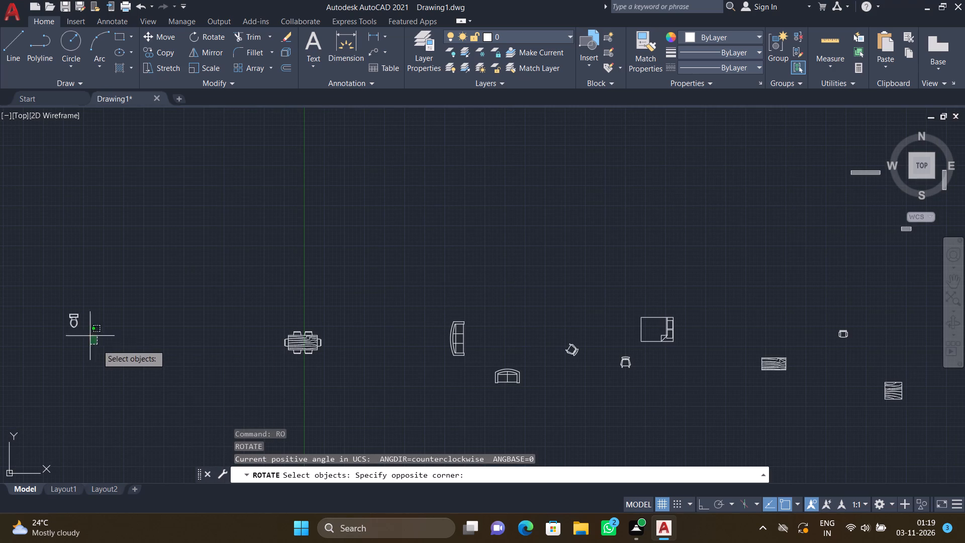
left_click_drag(88, 334, 87, 331)
left_click(52, 279)
key("Return")
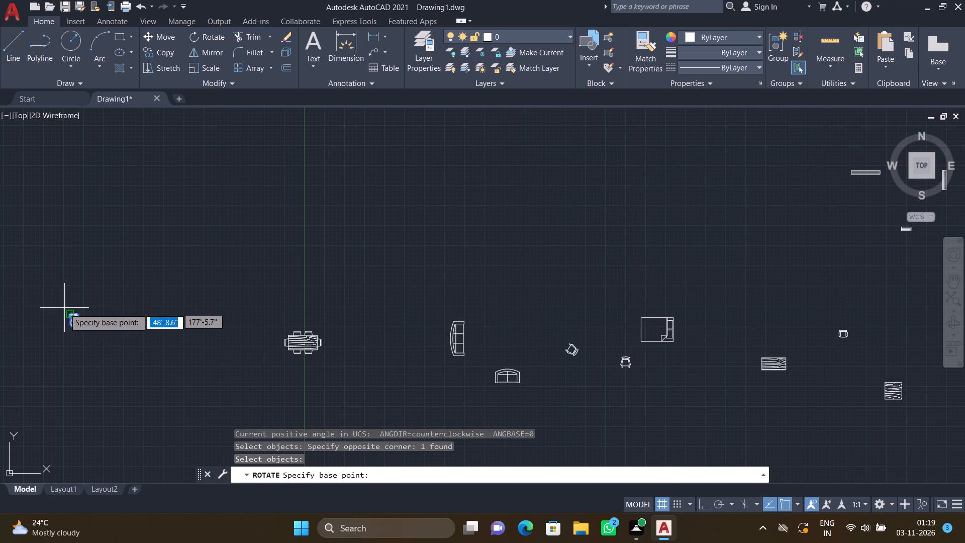
scroll(64, 309, "up", 3)
left_click(95, 332)
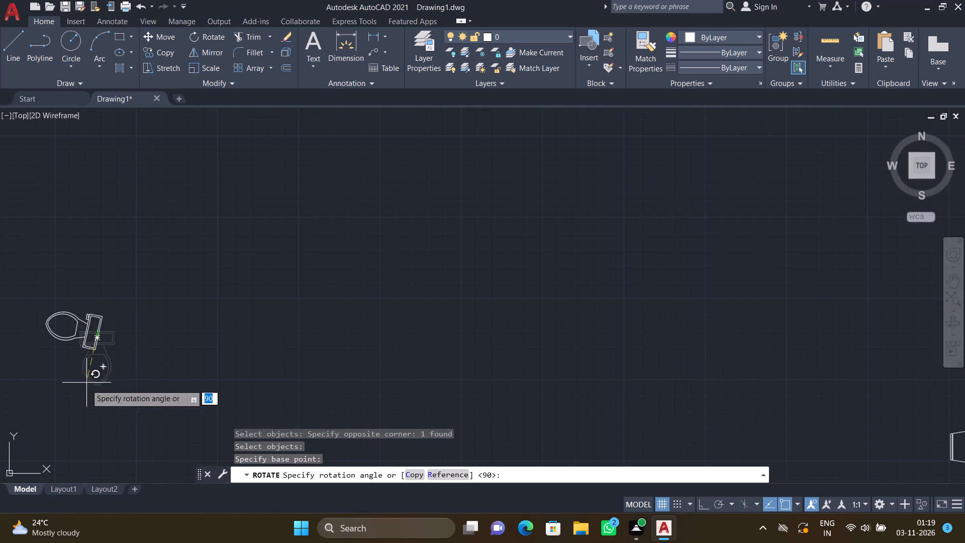
key("F8")
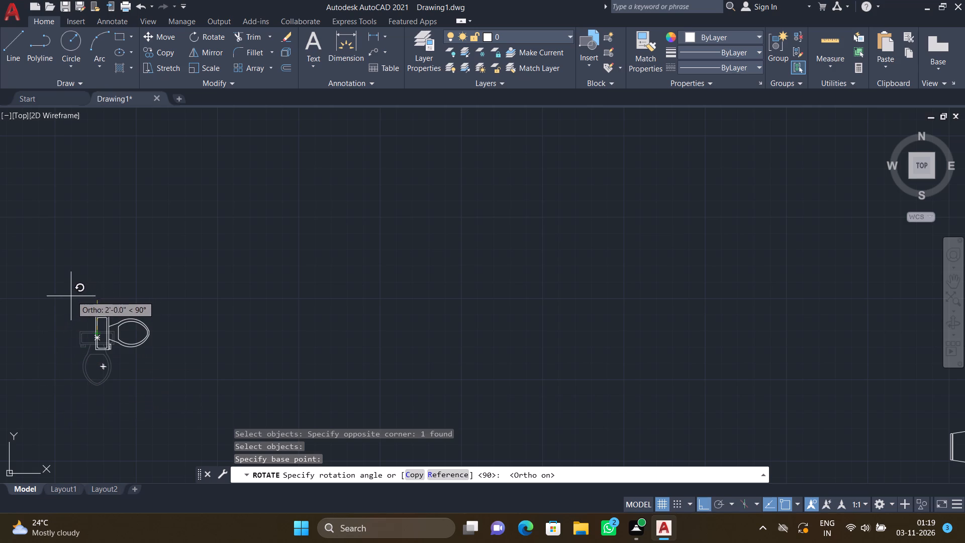
left_click(55, 333)
With Ortho off, copy the rotated toilet by its cistern's back-edge midpoint into the bathroom east of the south-central bedroom, near the south wall.
type("CO")
key("Return")
left_click_drag(157, 358, 154, 356)
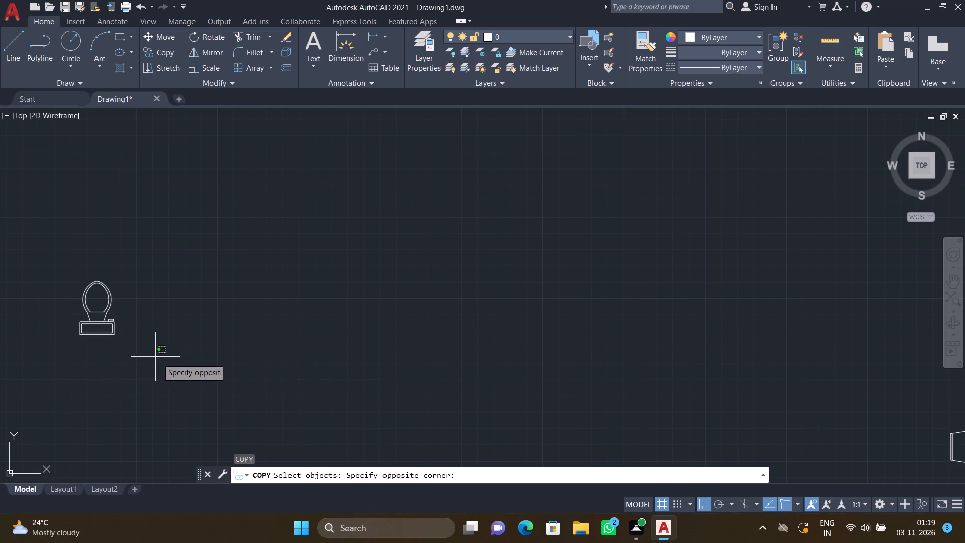
left_click_drag(154, 356, 150, 353)
left_click(59, 235)
key("Return")
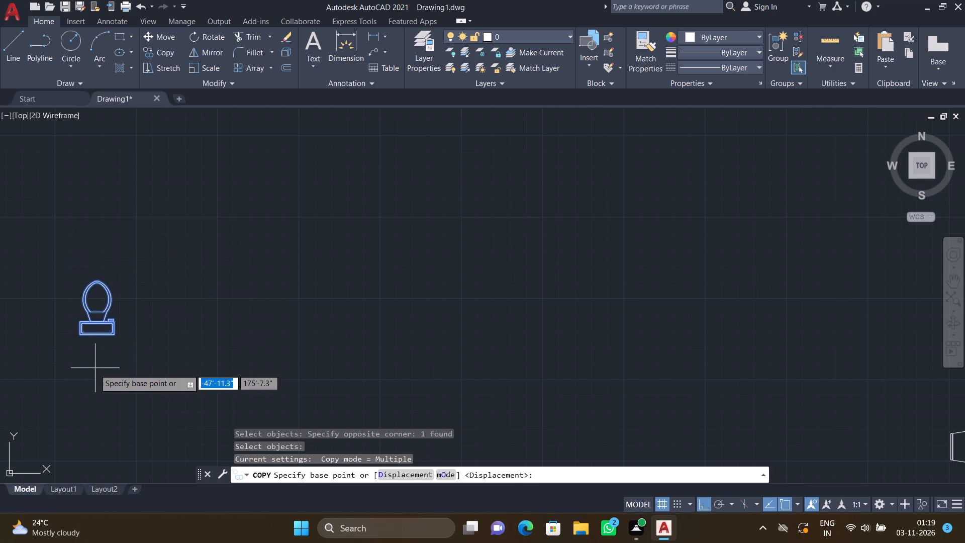
scroll(92, 337, "up", 1)
left_click(99, 331)
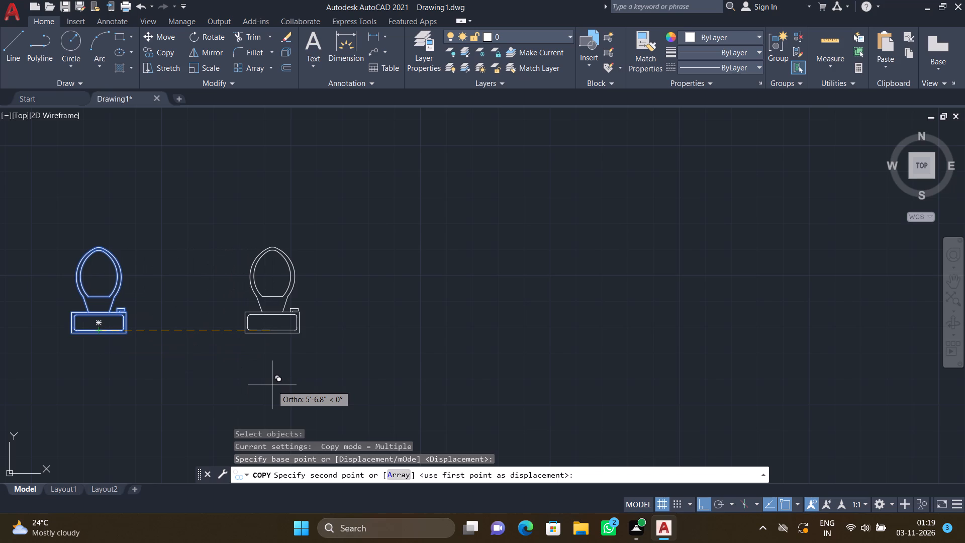
key("F8")
scroll(267, 381, "down", 3)
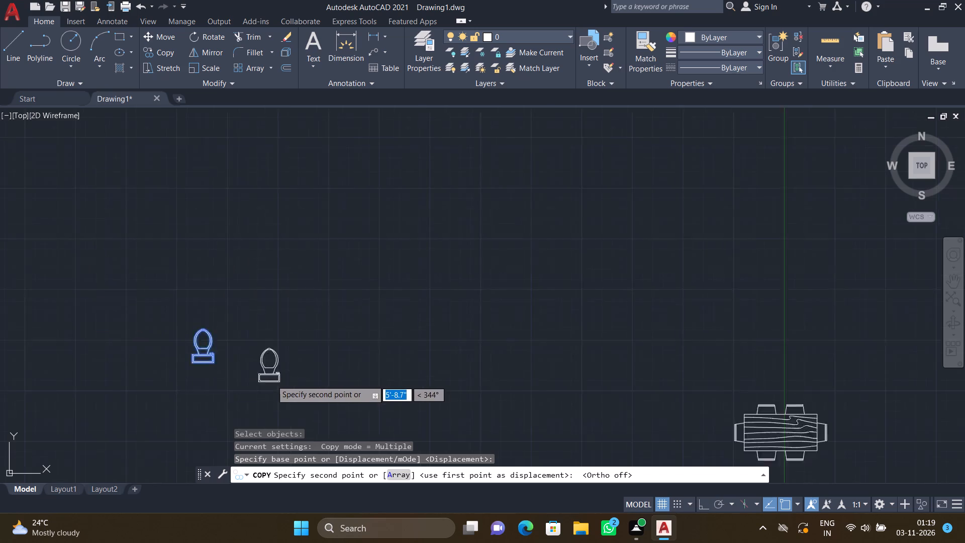
scroll(460, 419, "down", 4)
scroll(610, 447, "up", 3)
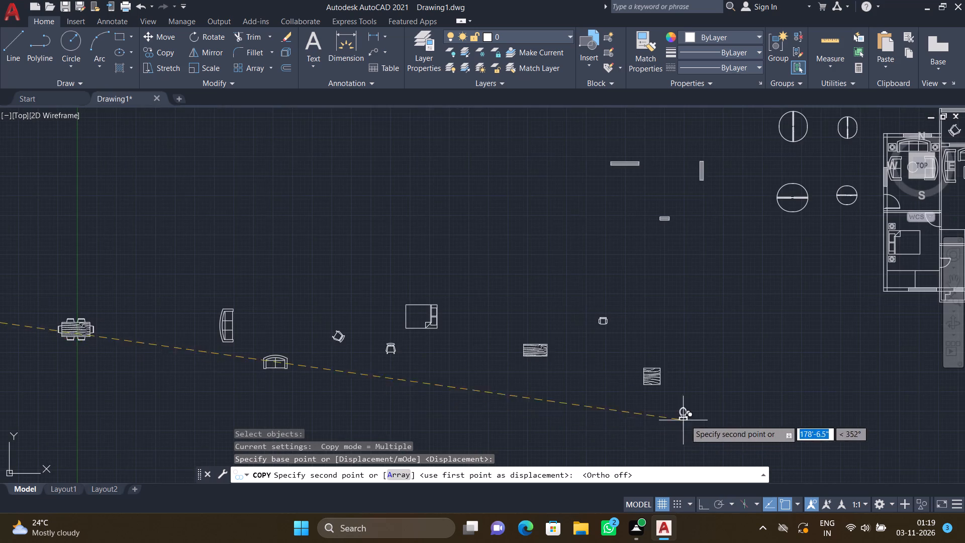
scroll(694, 415, "down", 3)
scroll(793, 395, "up", 2)
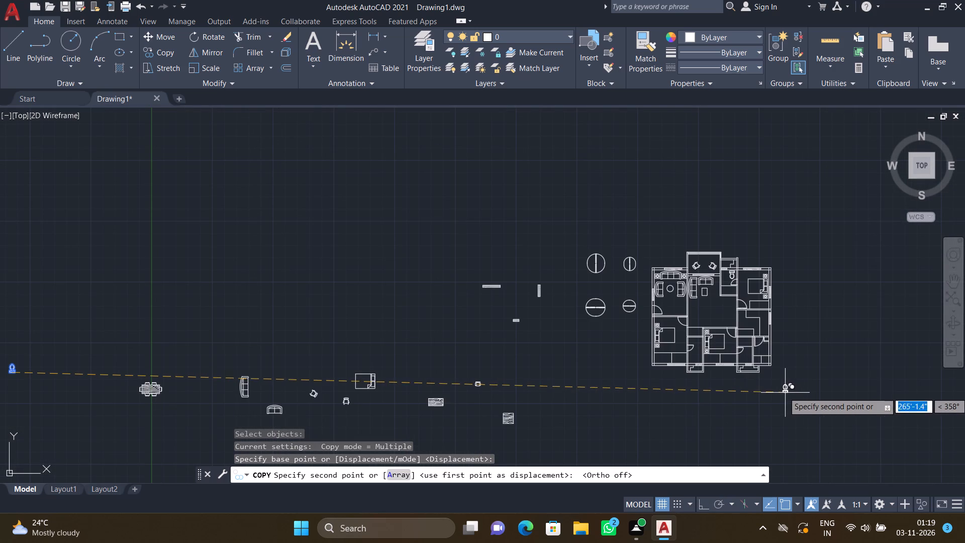
scroll(759, 372, "up", 3)
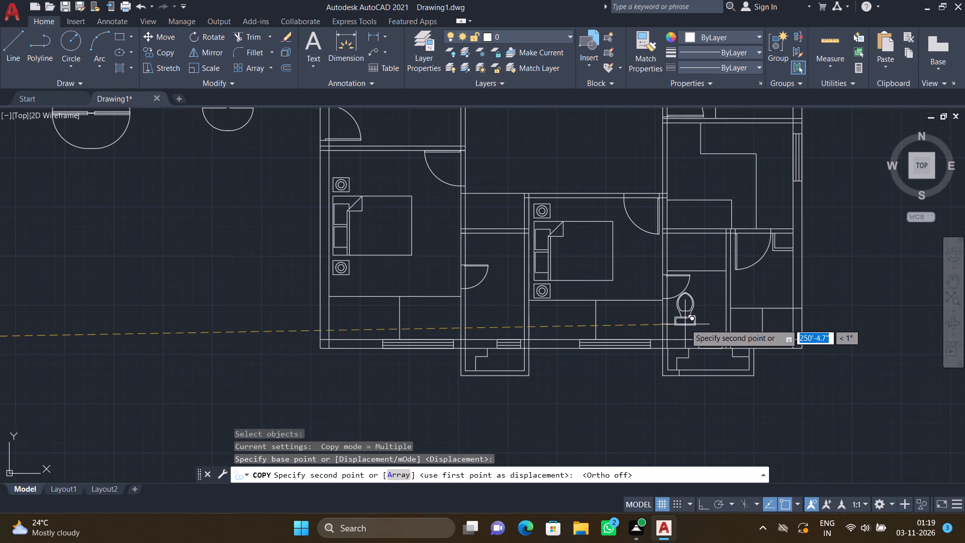
scroll(703, 318, "up", 1)
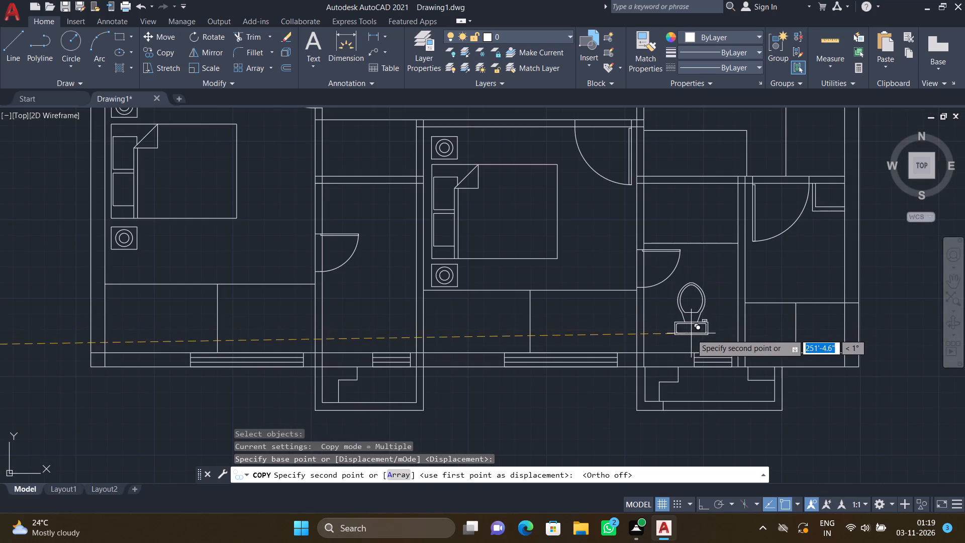
scroll(689, 336, "up", 1)
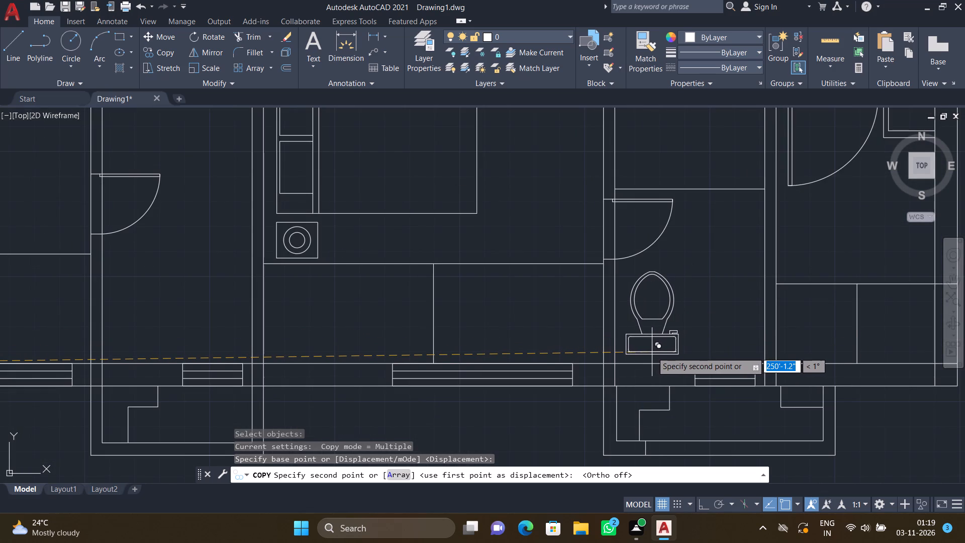
left_click(649, 352)
key("Return")
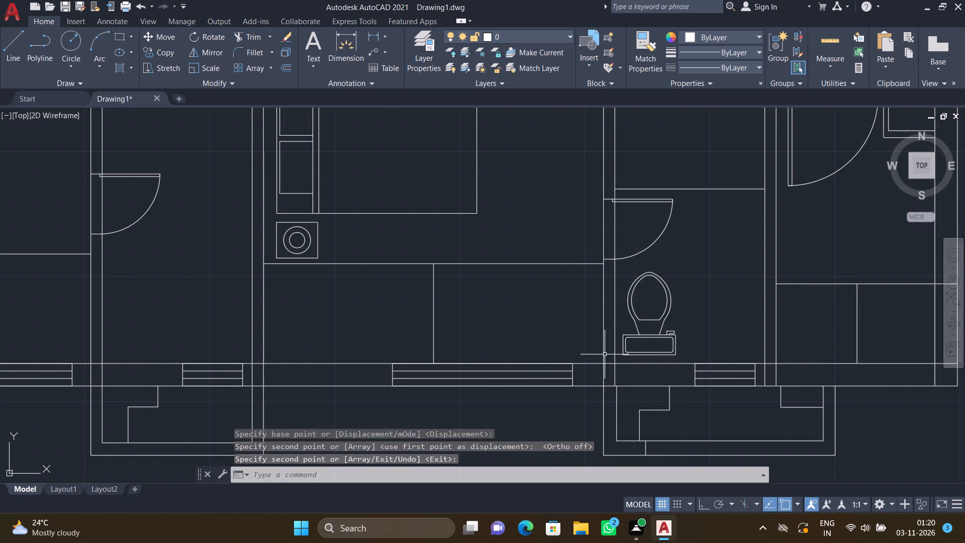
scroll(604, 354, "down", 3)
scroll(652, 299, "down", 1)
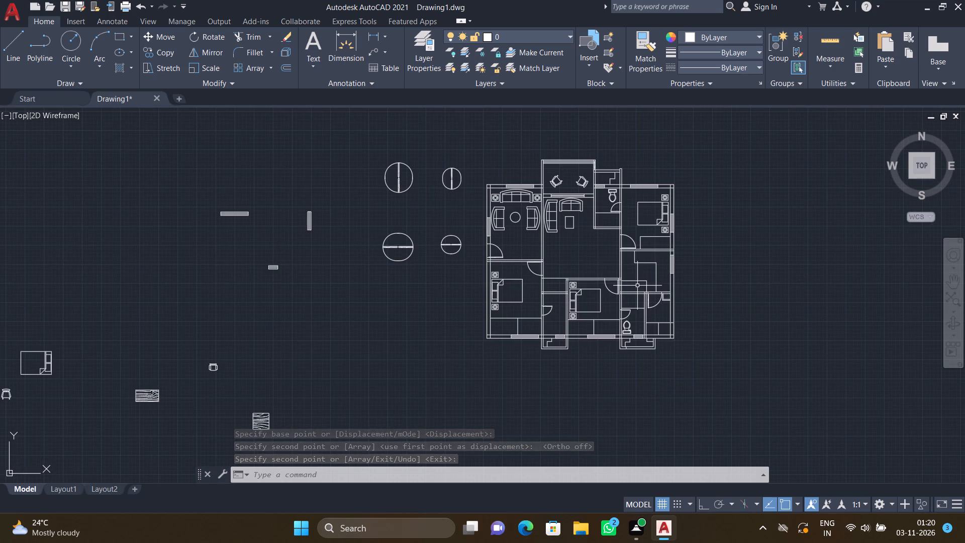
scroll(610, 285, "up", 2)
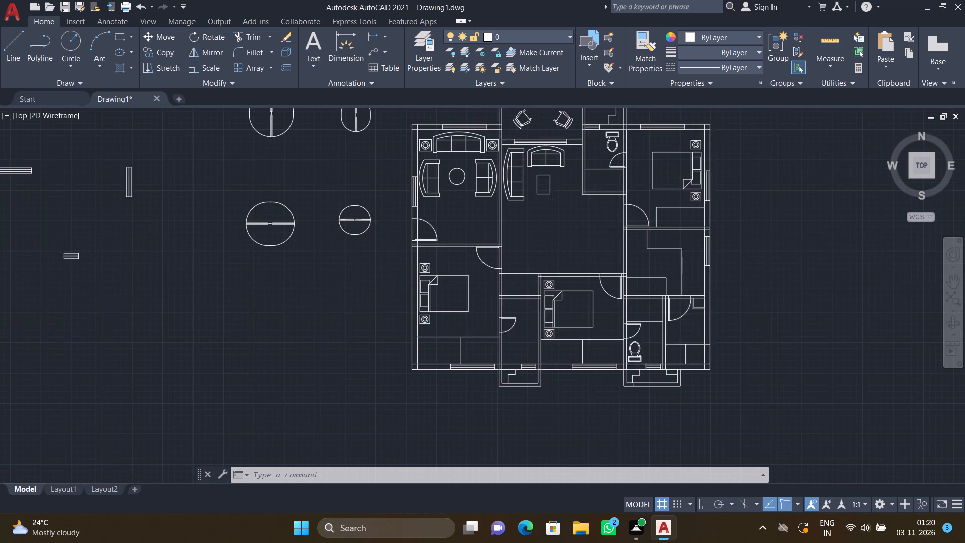
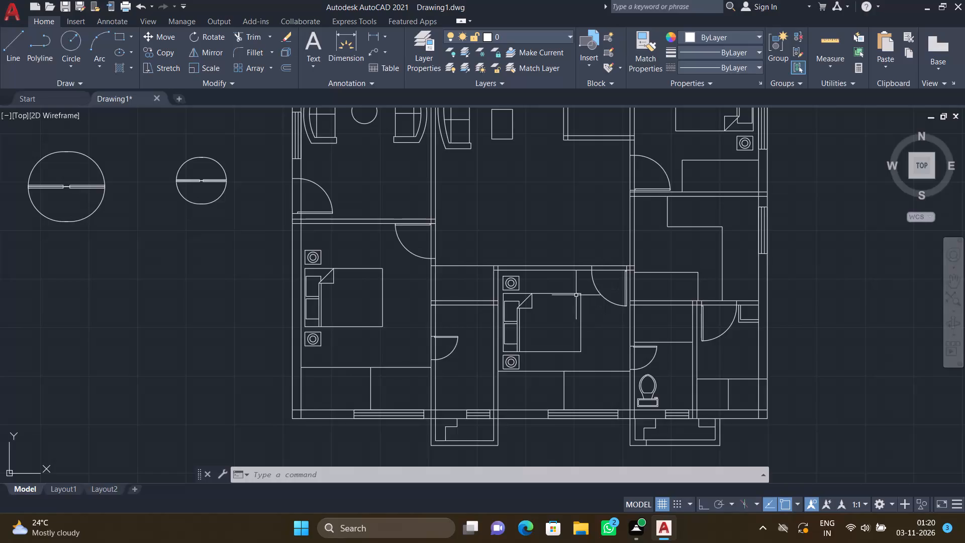
Copy the south-facing toilet by its cistern's back-edge midpoint into the bathroom between the southwest and south-central bedrooms, near the south wall.
scroll(543, 304, "down", 1)
scroll(632, 364, "up", 3)
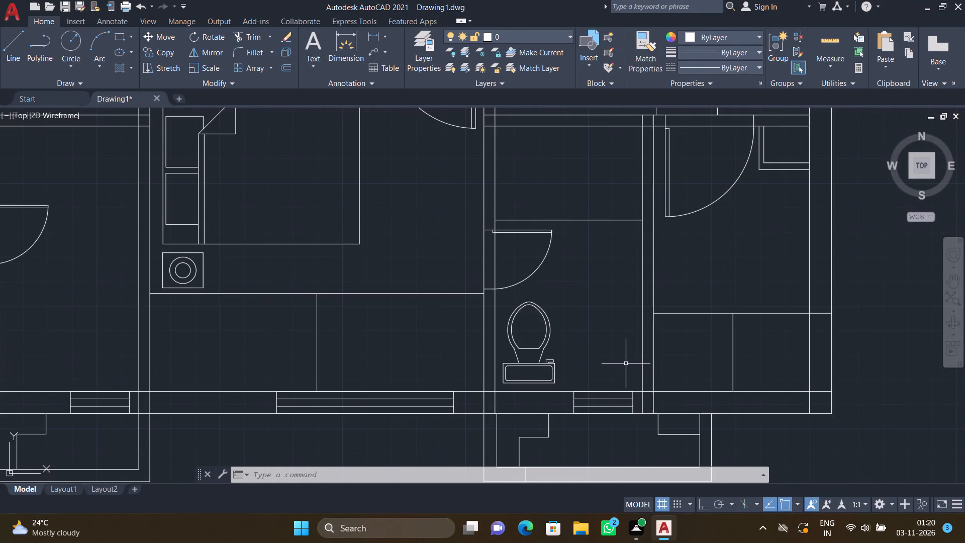
key("c")
key("o")
key("Return")
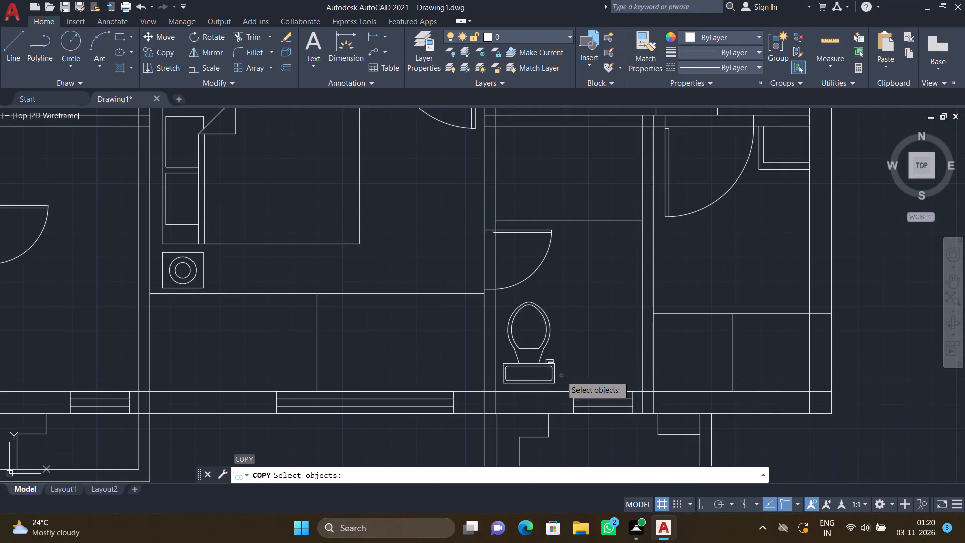
left_click(553, 375)
key("Return")
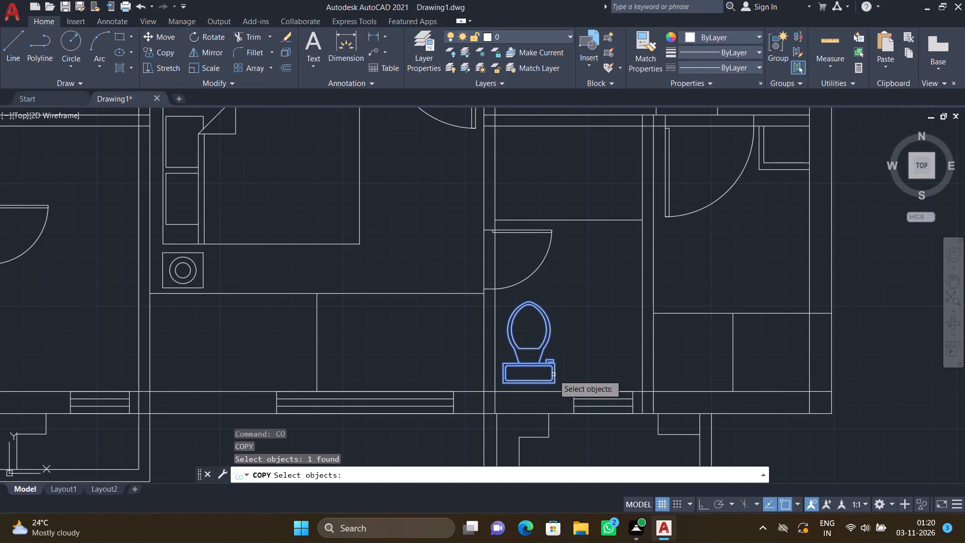
scroll(523, 393, "up", 2)
left_click(533, 370)
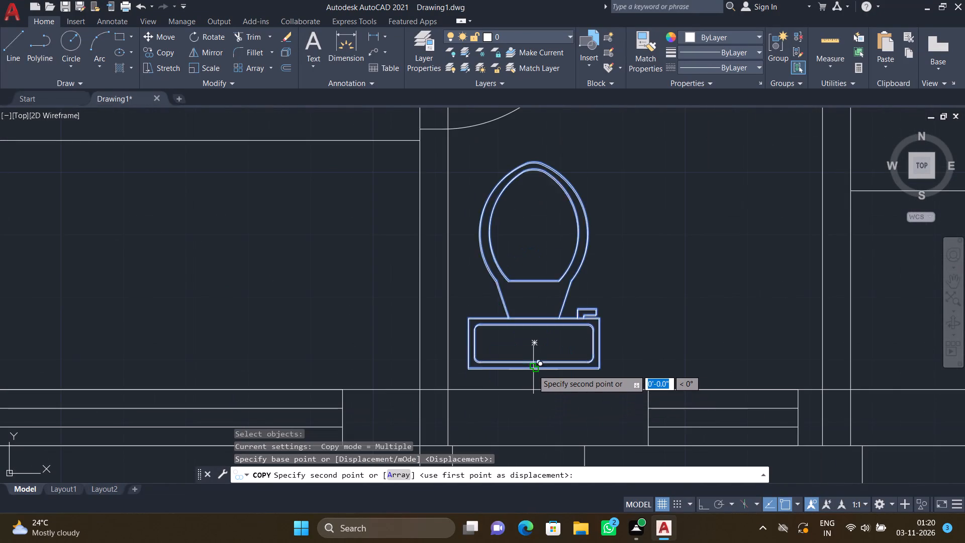
scroll(453, 398, "down", 5)
scroll(340, 392, "up", 4)
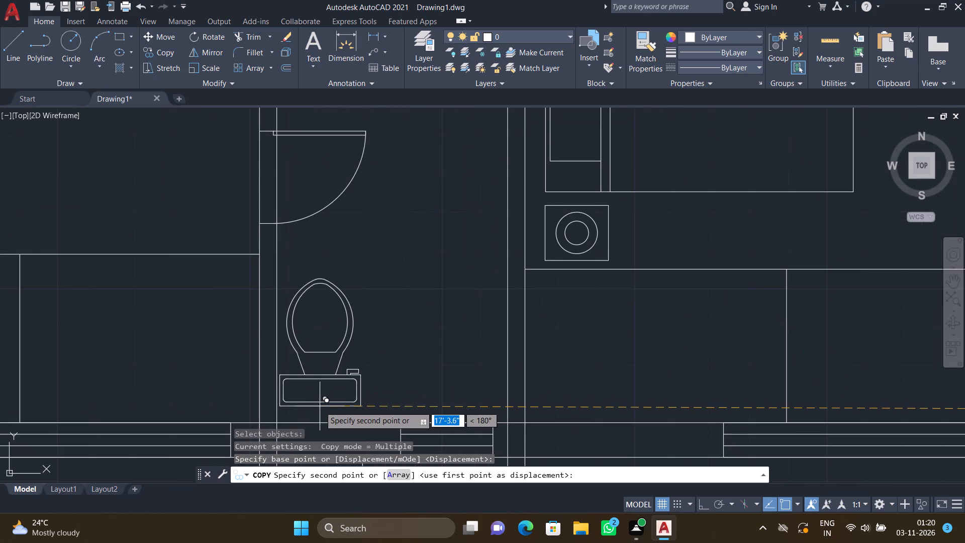
left_click(323, 412)
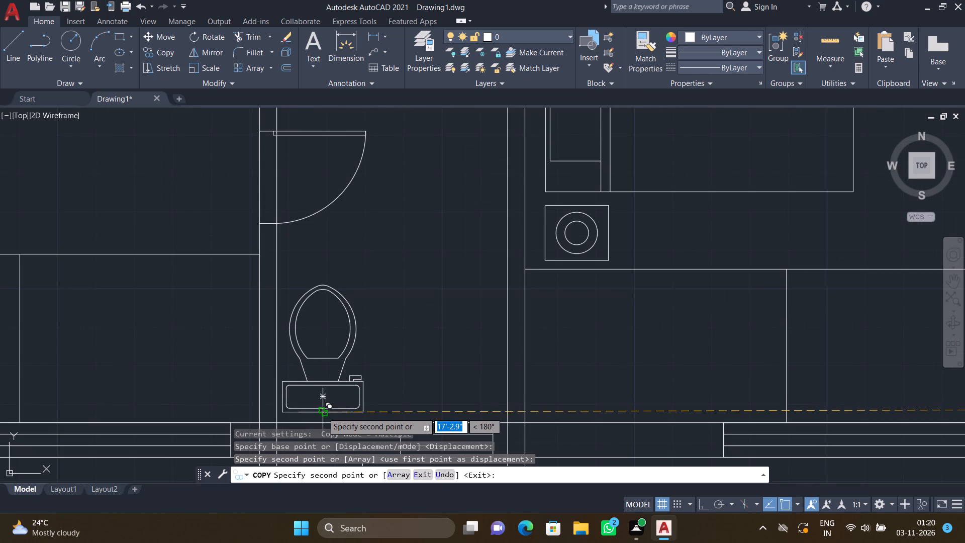
key("Return")
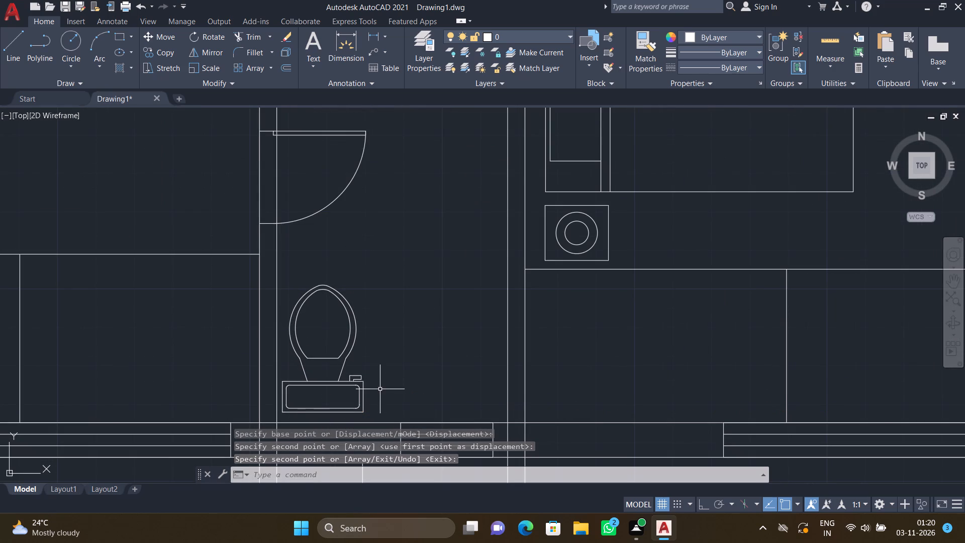
Draw the sink's outer rectangle, about 2'-3" by 2', near the east end of the kitchen's southern counter.
scroll(380, 390, "down", 2)
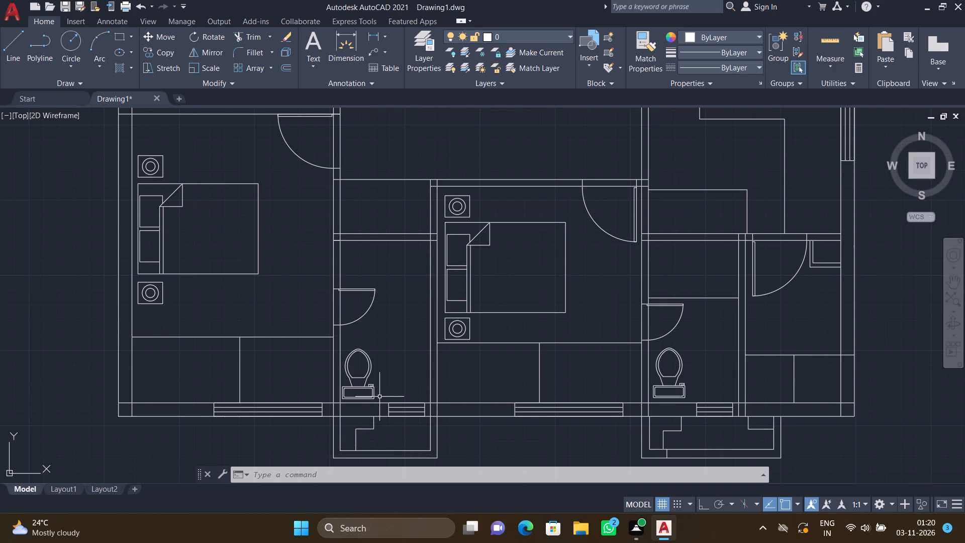
scroll(587, 354, "down", 3)
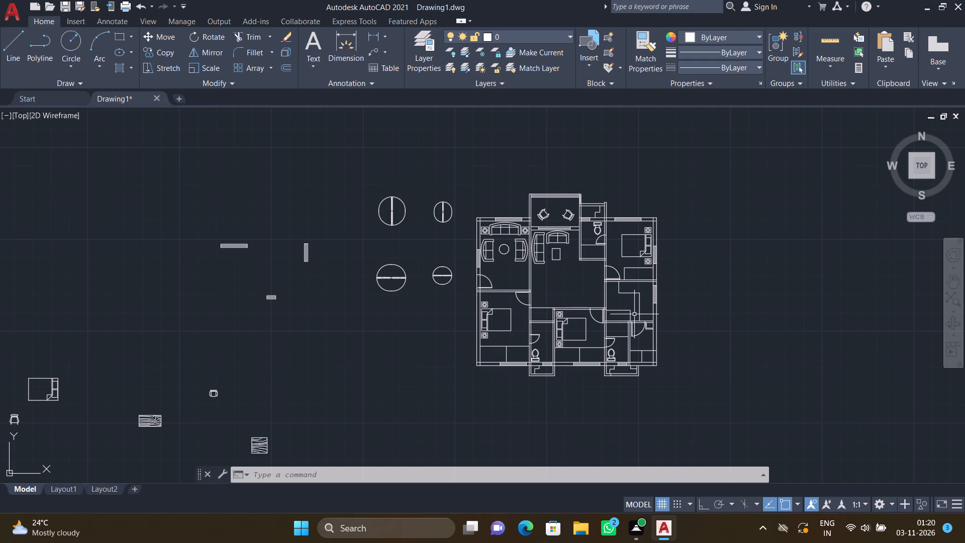
scroll(634, 314, "up", 3)
scroll(587, 321, "up", 2)
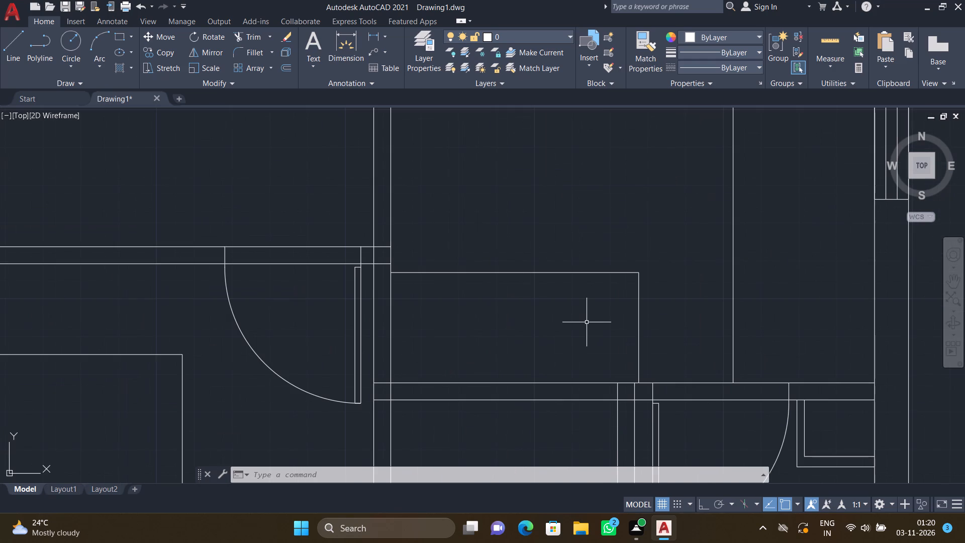
type("REC")
key("Return")
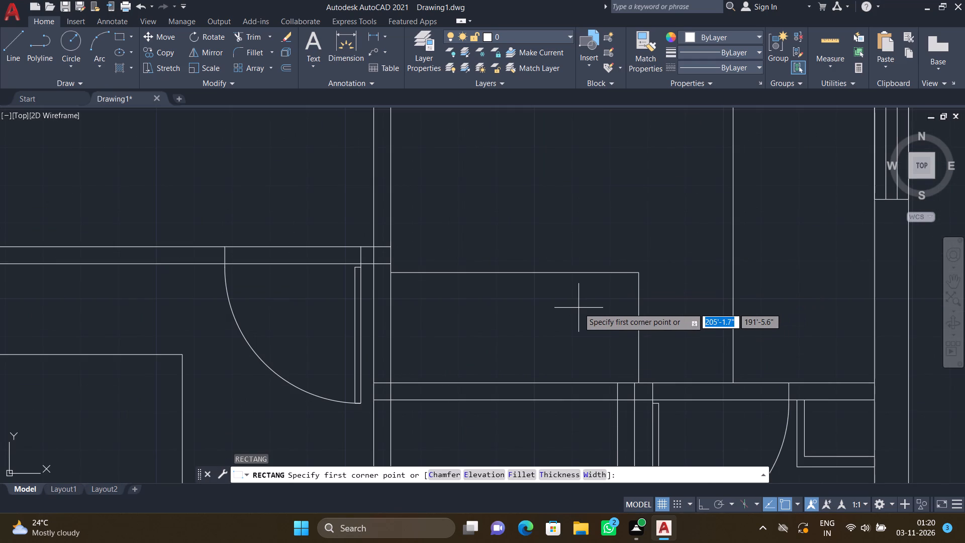
left_click(524, 283)
scroll(621, 356, "up", 2)
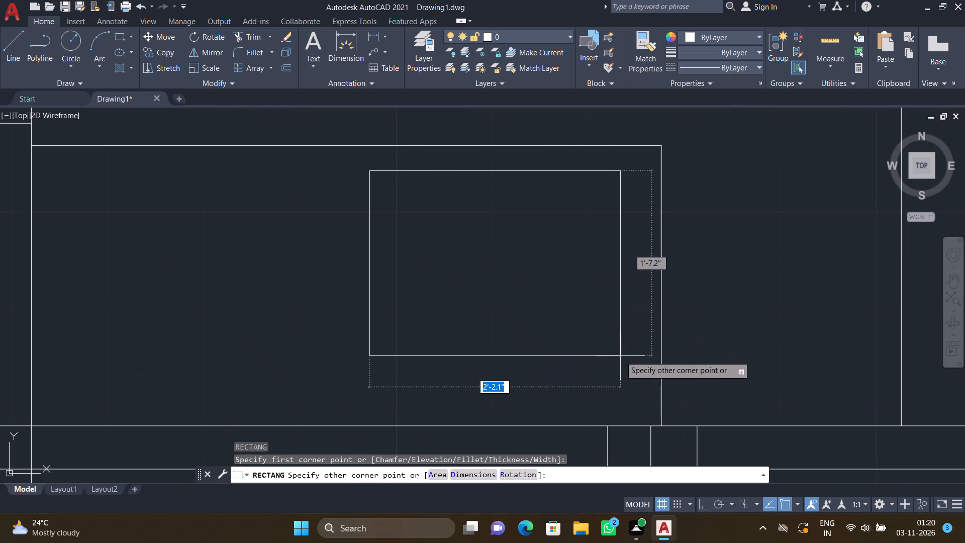
left_click(633, 401)
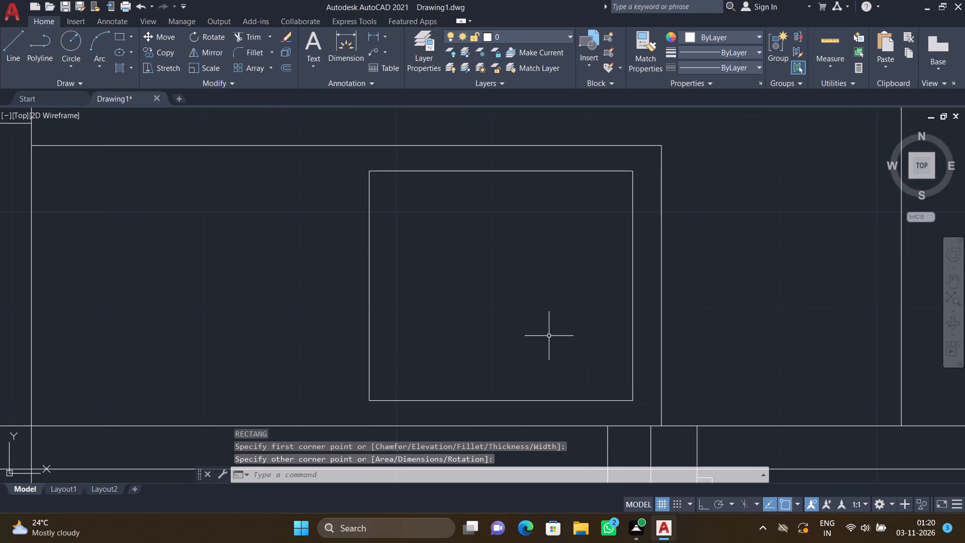
Draw an inner basin rectangle about 2'-1" by 1'-9" inside the sink's outer rectangle, leaving a narrow rim all round.
type("REC")
key("Return")
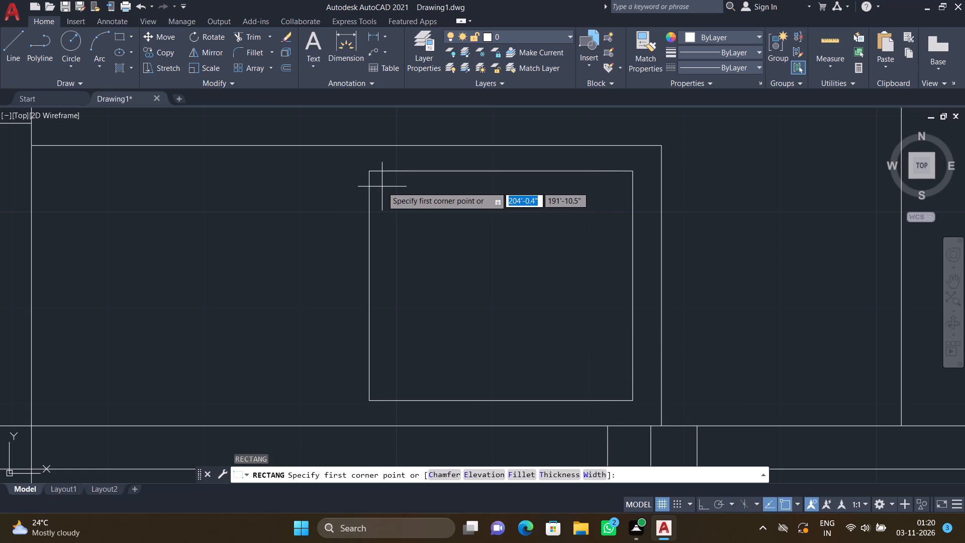
left_click_drag(382, 182, 387, 189)
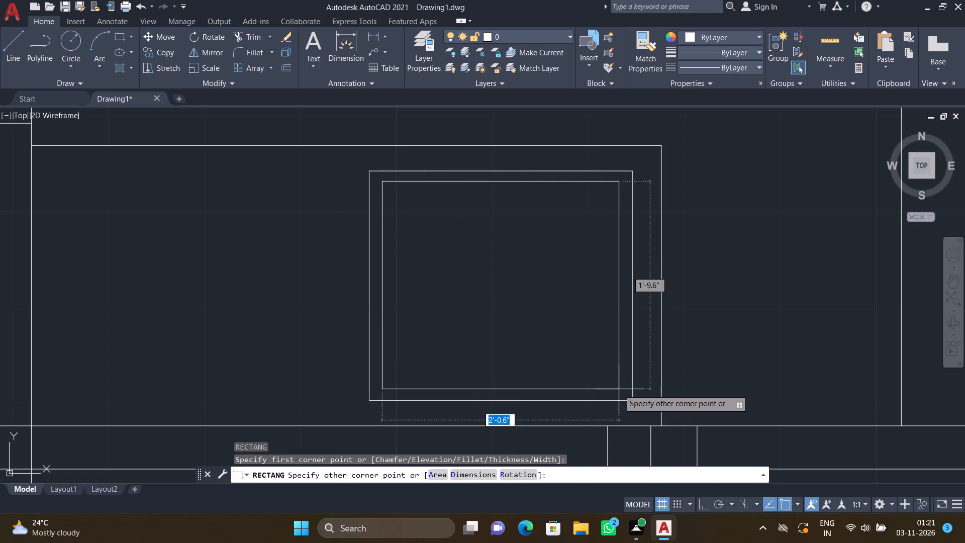
left_click(621, 387)
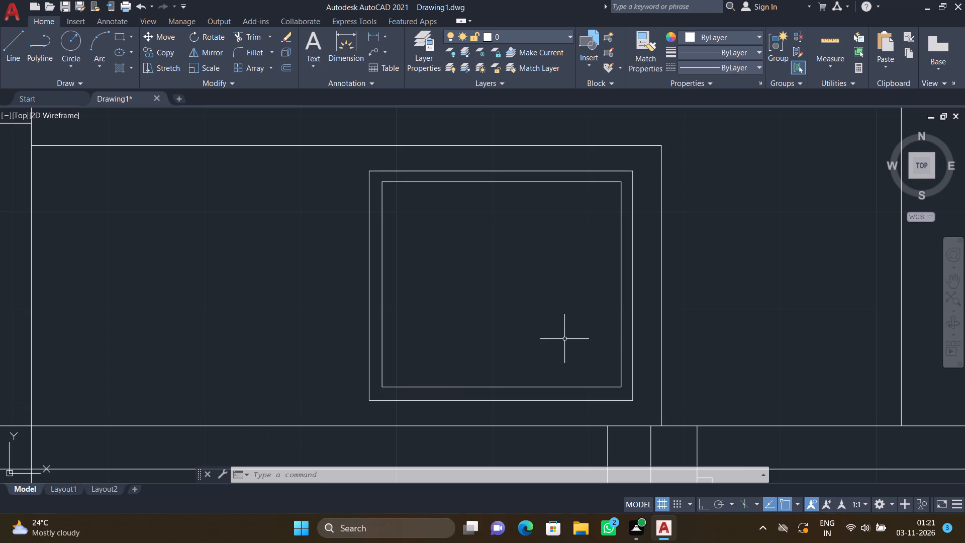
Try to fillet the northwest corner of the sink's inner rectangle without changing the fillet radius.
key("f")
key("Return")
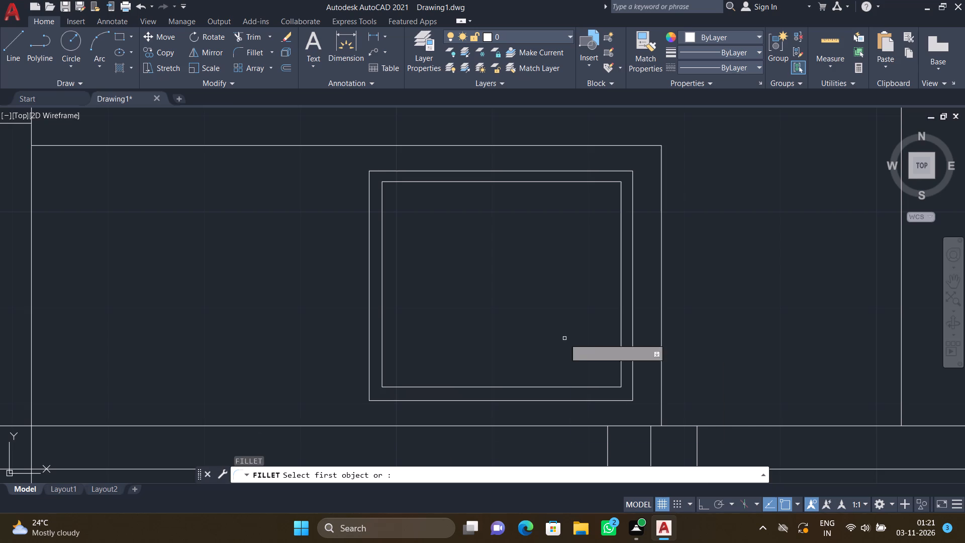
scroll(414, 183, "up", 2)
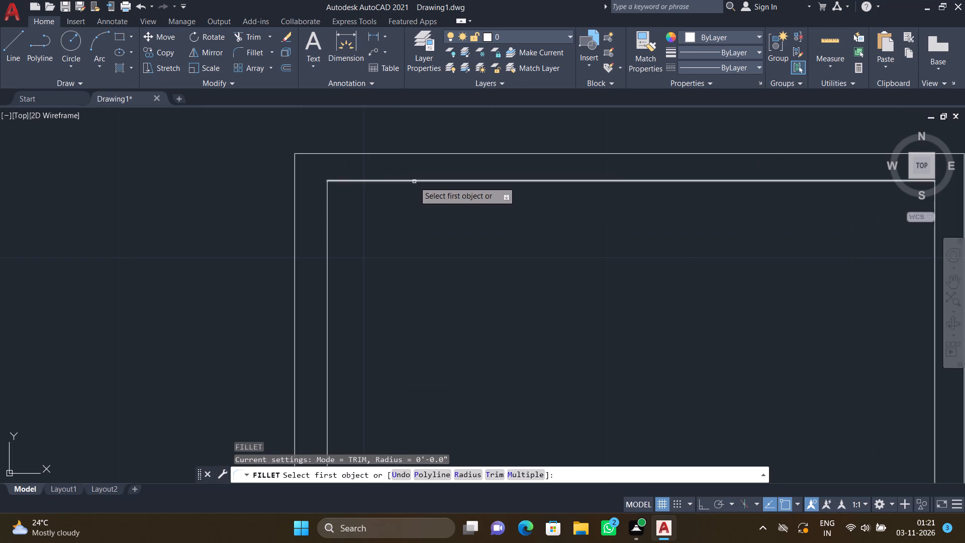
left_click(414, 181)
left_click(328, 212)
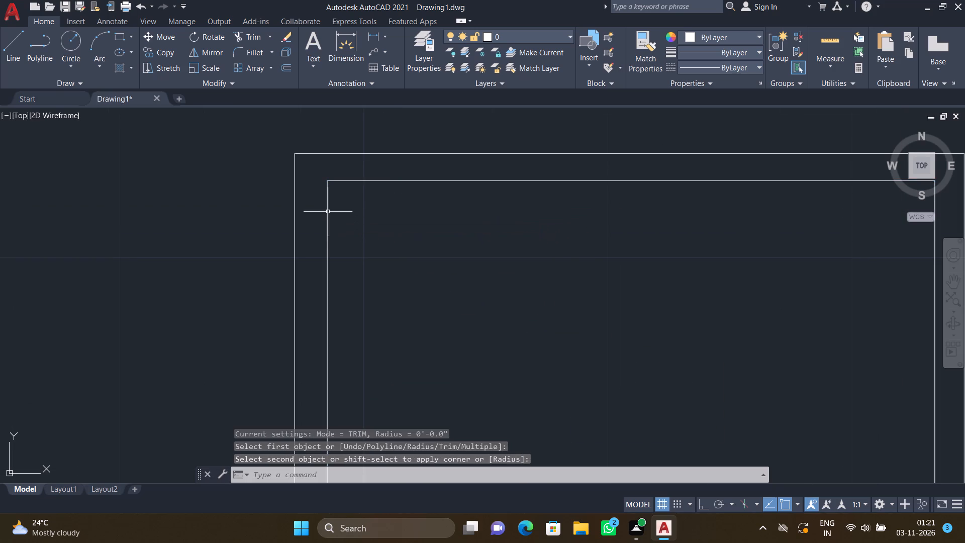
Set the fillet radius to 0.3" and round the two north corners of the sink's inner rectangle.
key("f")
key("Return")
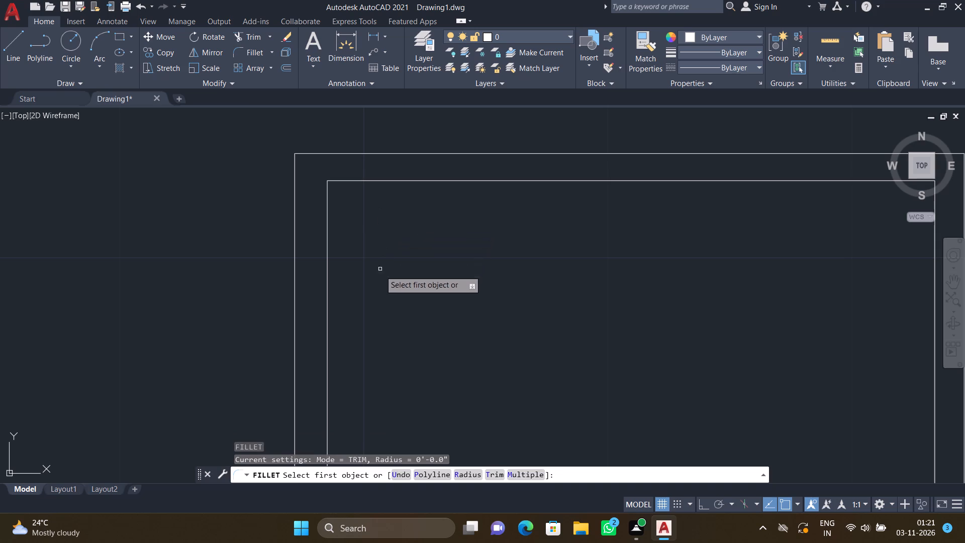
left_click(473, 475)
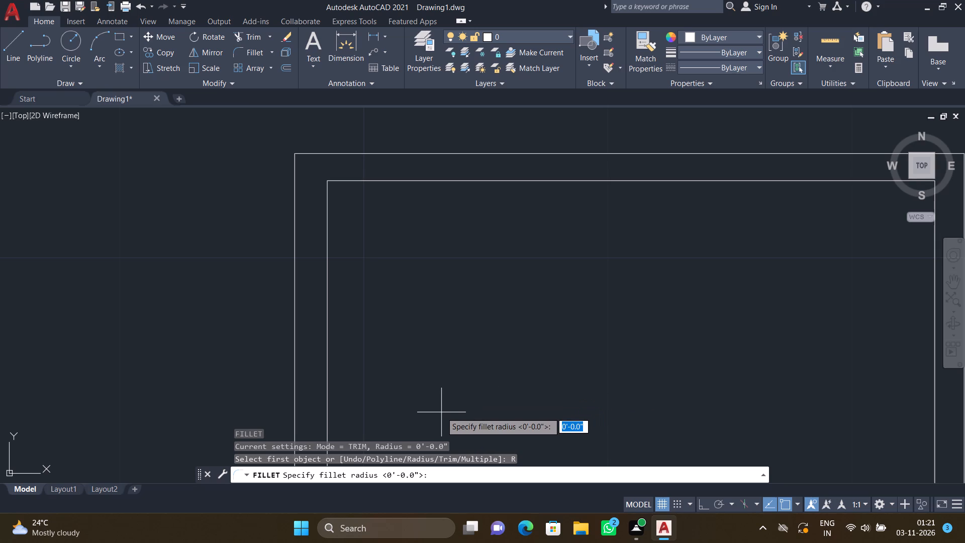
type("0.3\"")
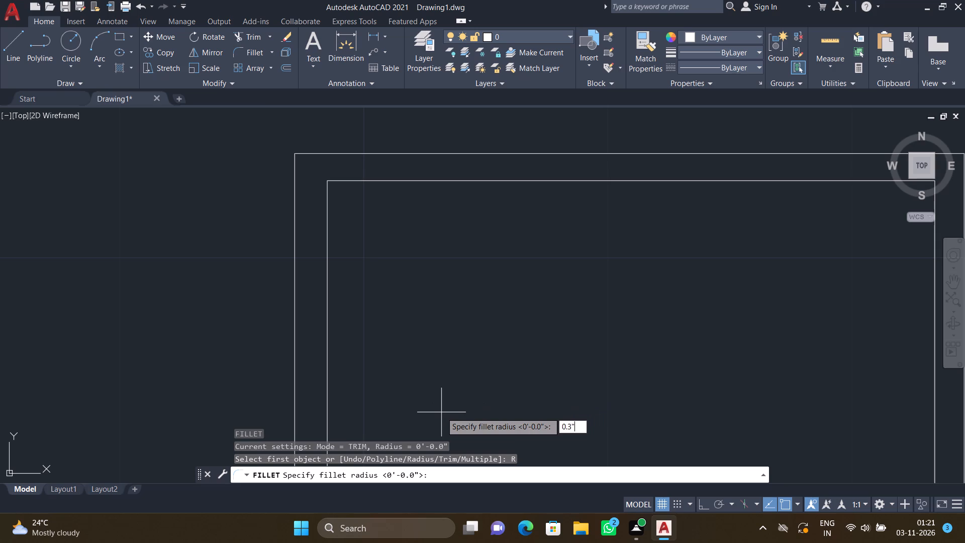
key("Return")
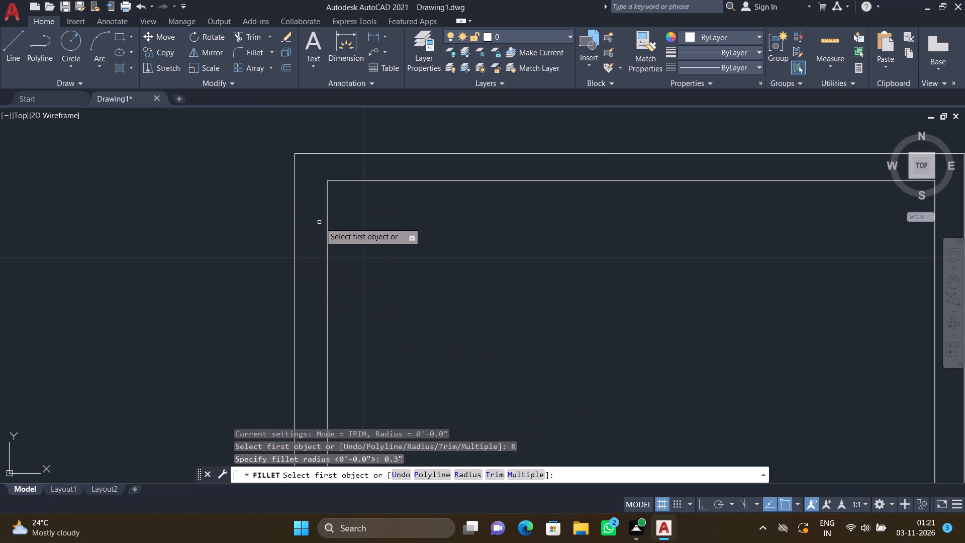
left_click(326, 226)
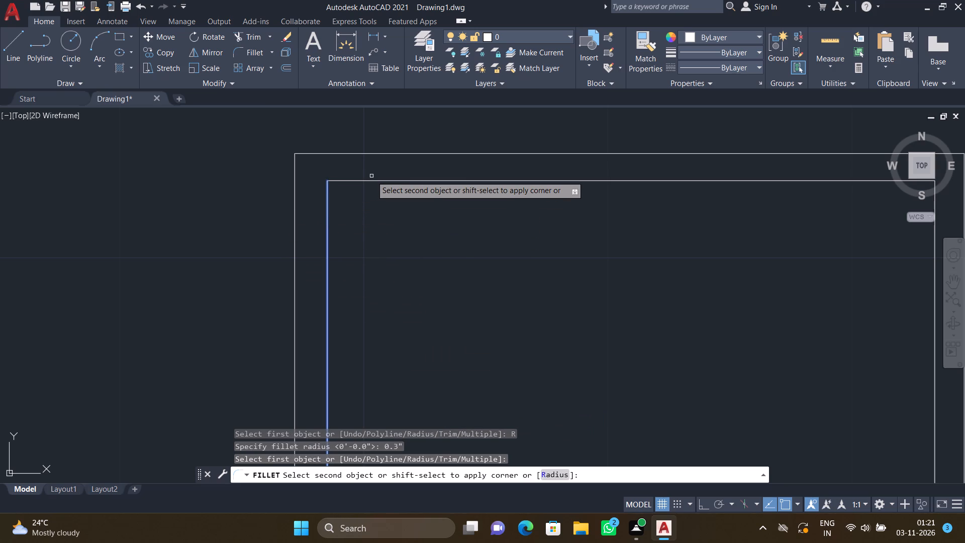
left_click(372, 182)
scroll(468, 223, "down", 3)
scroll(568, 221, "up", 3)
key("space")
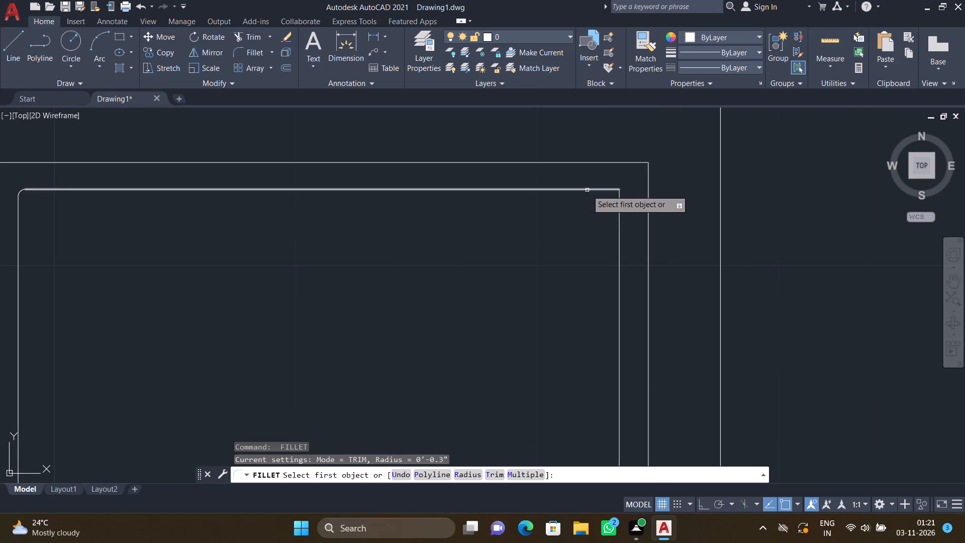
left_click(587, 190)
left_click(619, 223)
Fillet the two south corners of the sink's inner rectangle with the same 0.3" radius.
scroll(550, 237, "down", 3)
scroll(429, 347, "up", 3)
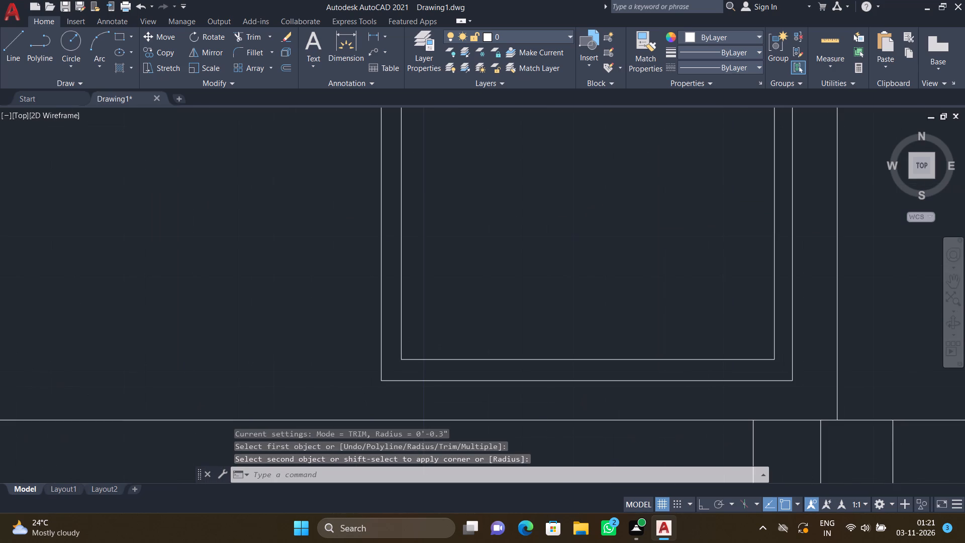
key("f")
key("Return")
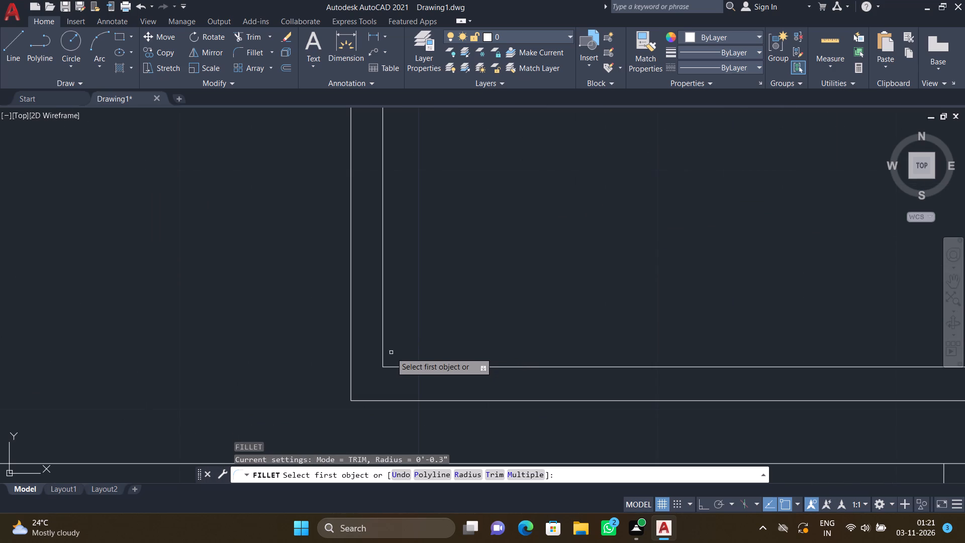
left_click(382, 331)
left_click(406, 366)
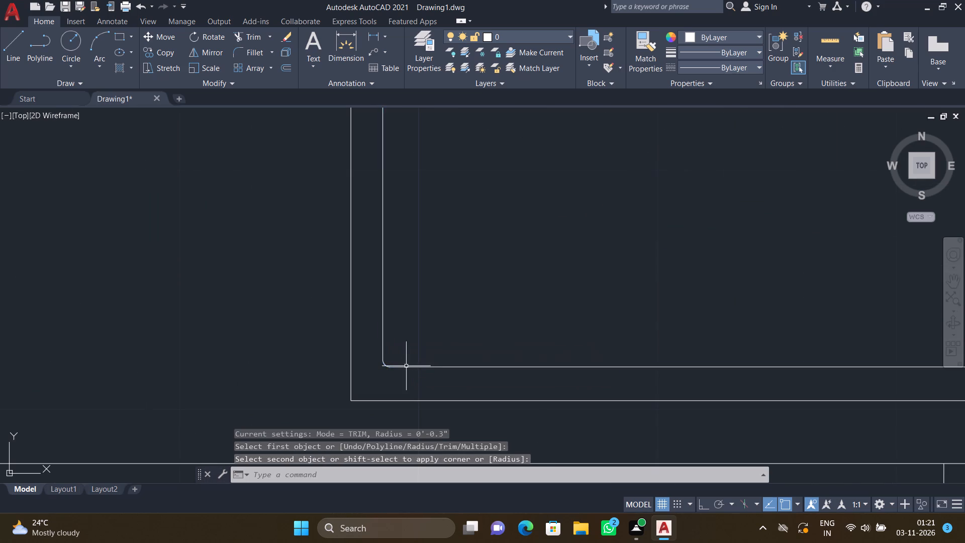
scroll(476, 340, "down", 3)
scroll(578, 355, "up", 3)
key("space")
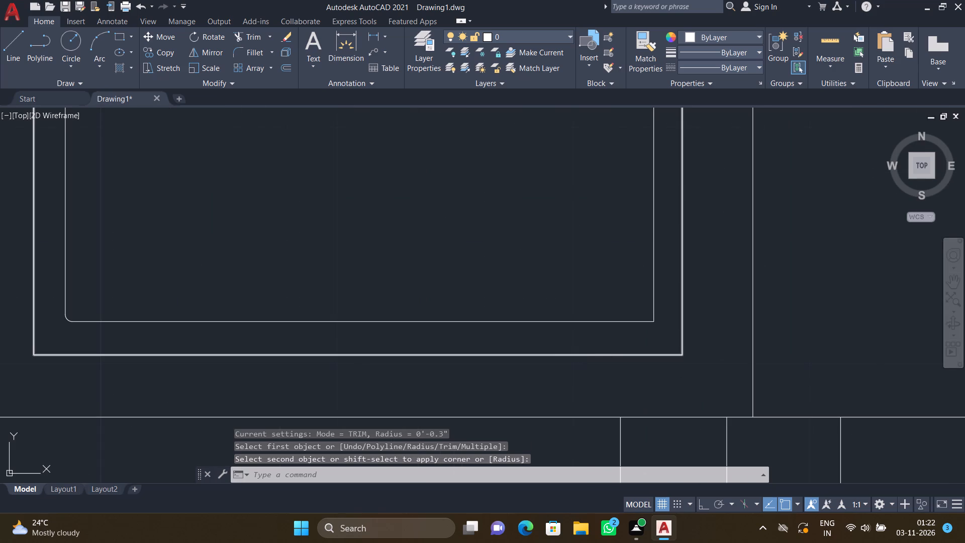
left_click(642, 321)
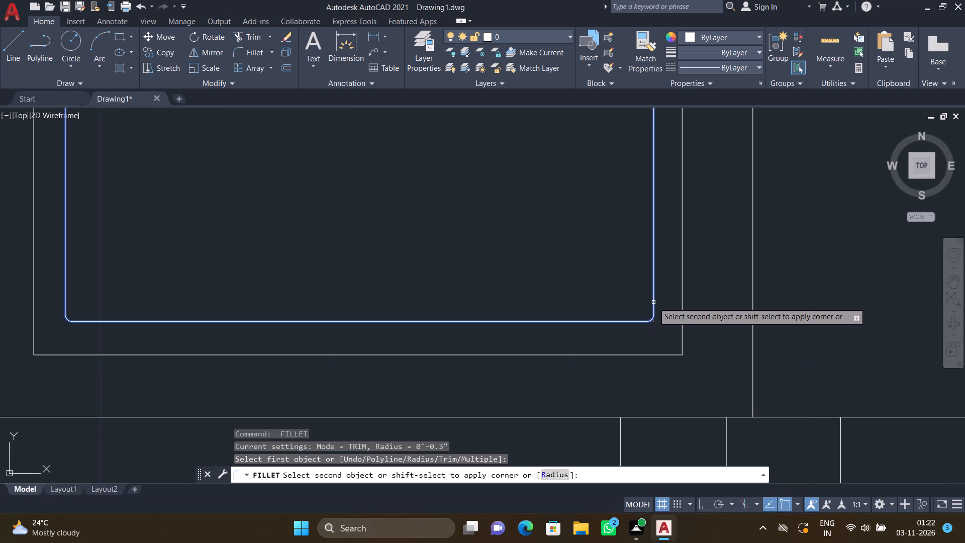
left_click(653, 302)
Draw a small drain circle centred in the sink's inner rectangle.
scroll(563, 295, "down", 4)
scroll(523, 233, "up", 2)
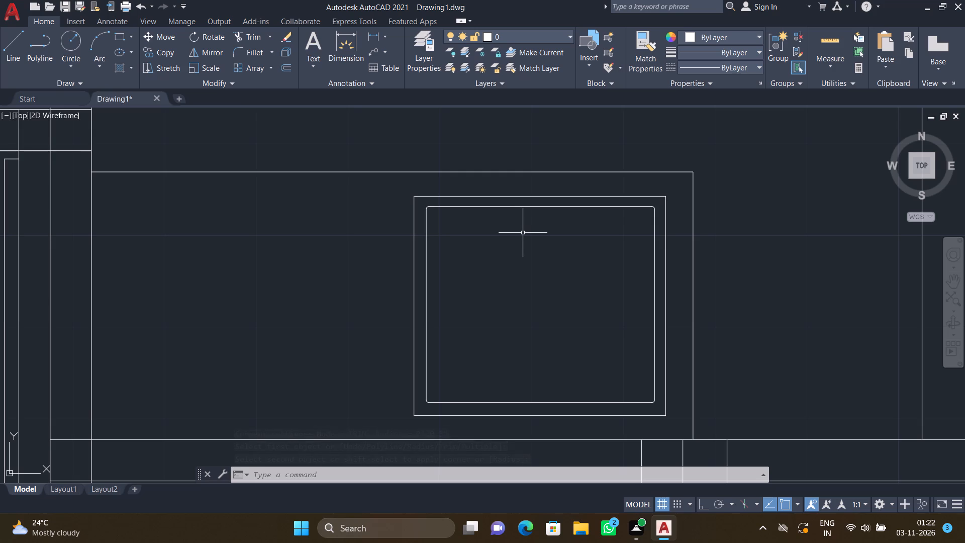
key("c")
key("Return")
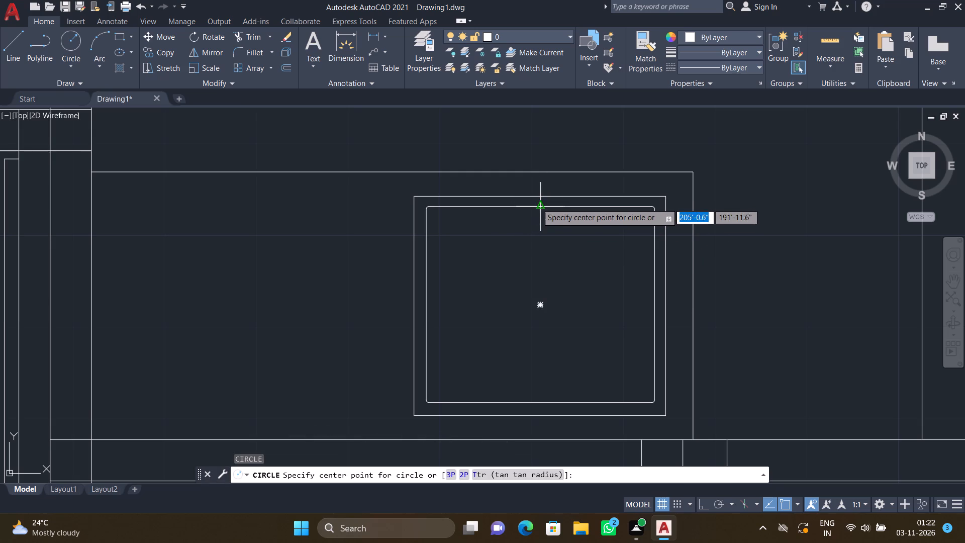
left_click(540, 304)
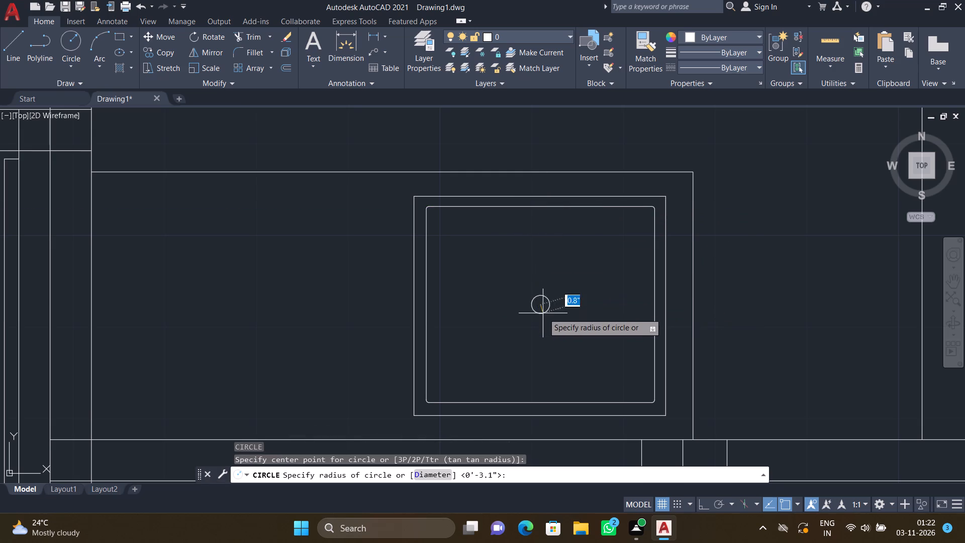
left_click(543, 317)
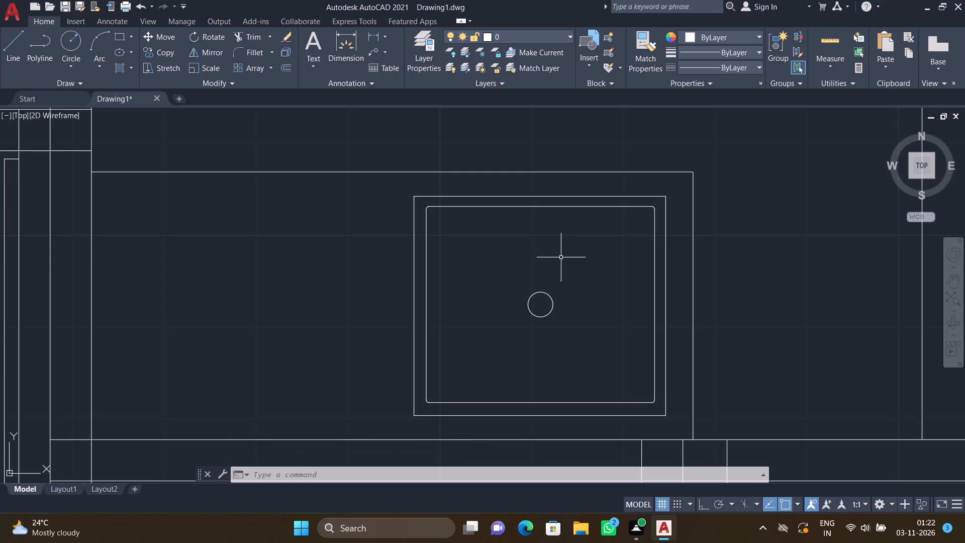
scroll(566, 266, "down", 1)
scroll(568, 292, "up", 2)
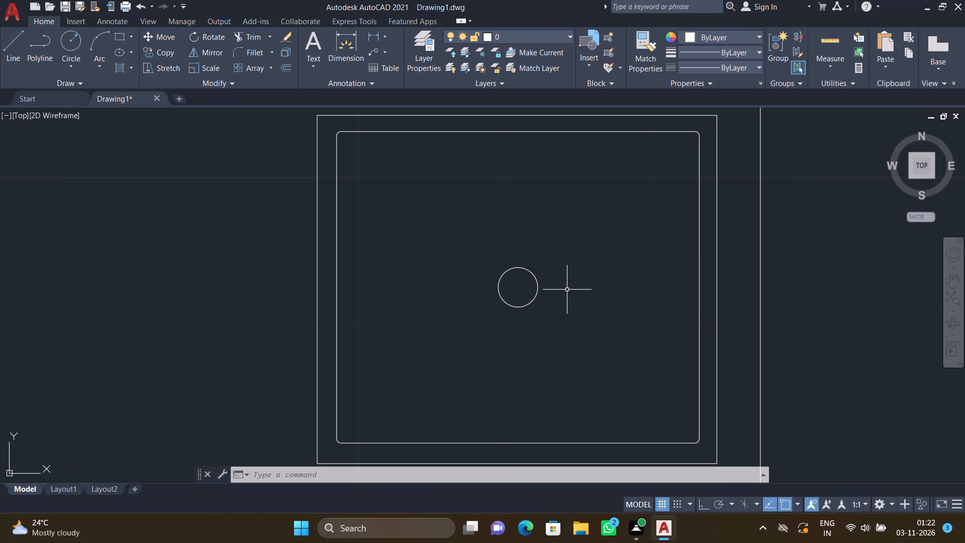
Draw a rectangular cooktop outline about 2'-8" wide by 2'-9" high on the kitchen's eastern counter, beside the window.
scroll(530, 261, "down", 1)
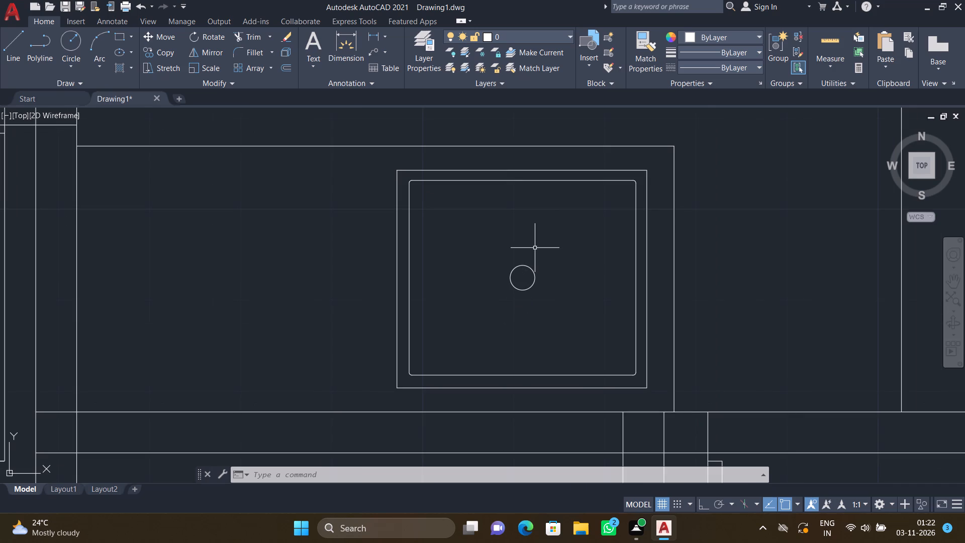
scroll(536, 248, "down", 4)
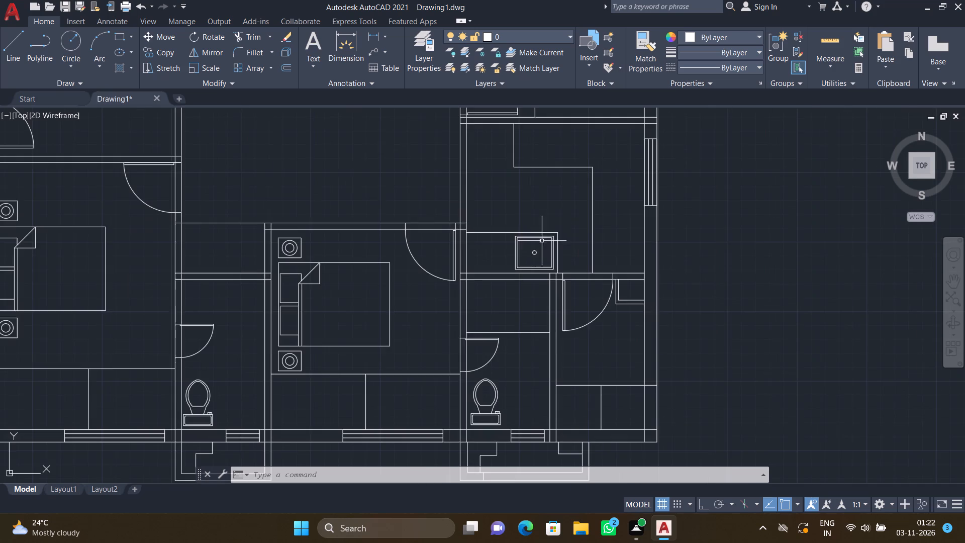
scroll(604, 208, "down", 1)
scroll(603, 198, "up", 2)
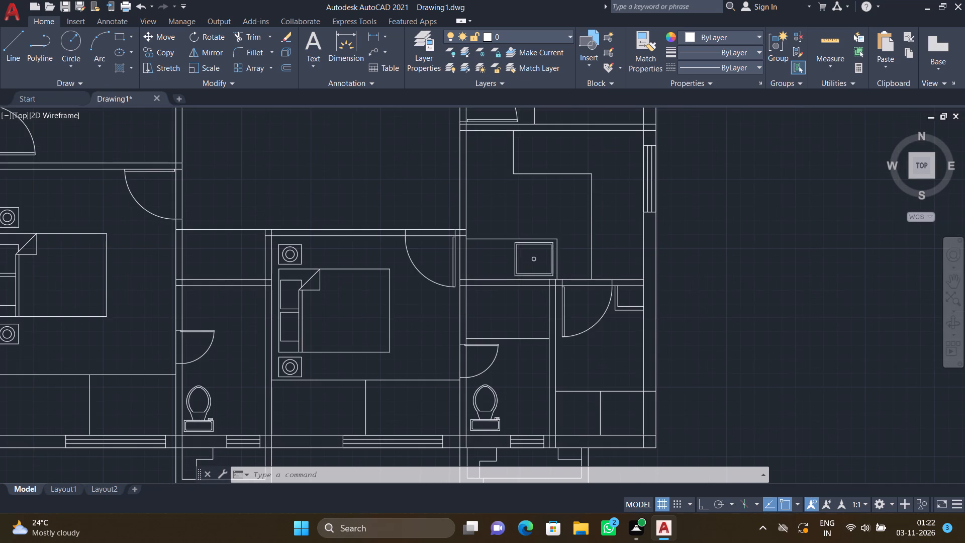
type("REC")
key("Return")
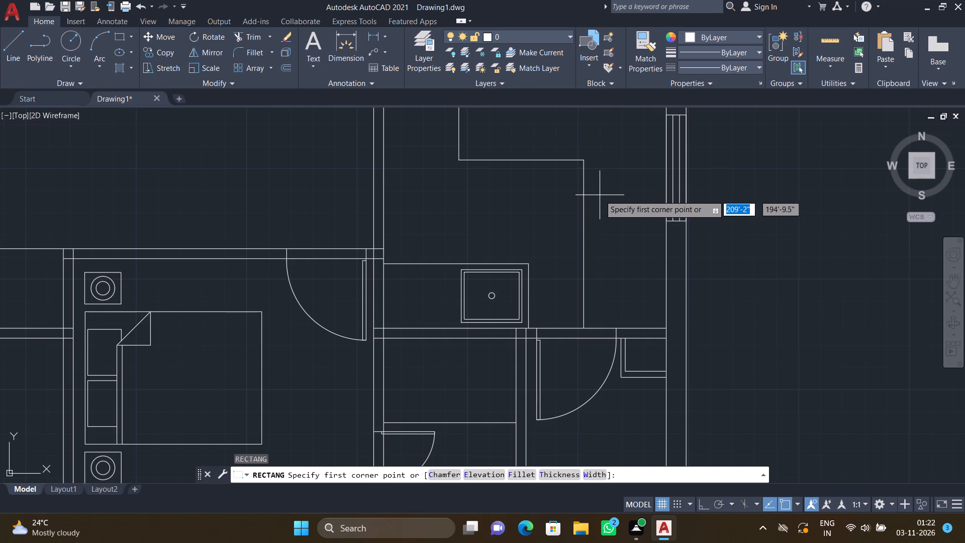
scroll(596, 190, "up", 1)
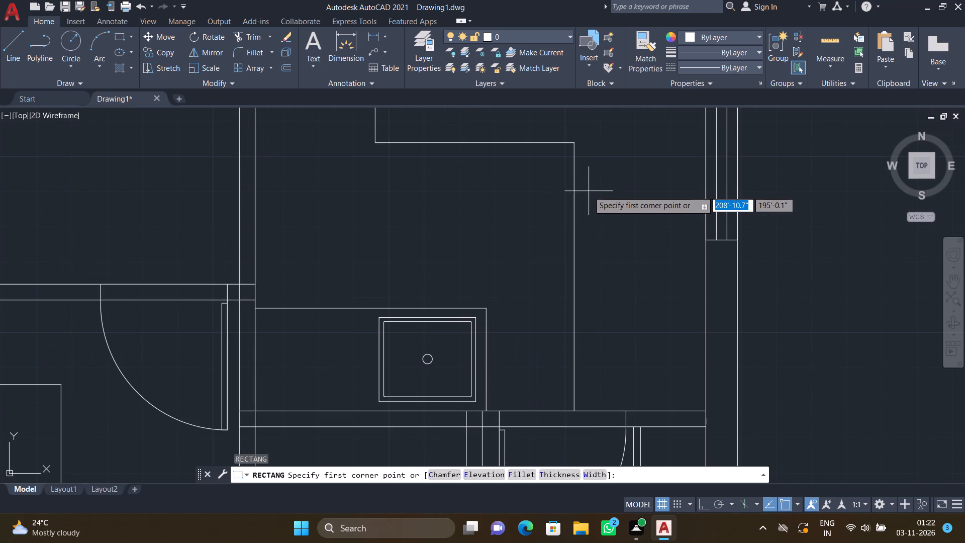
left_click(584, 184)
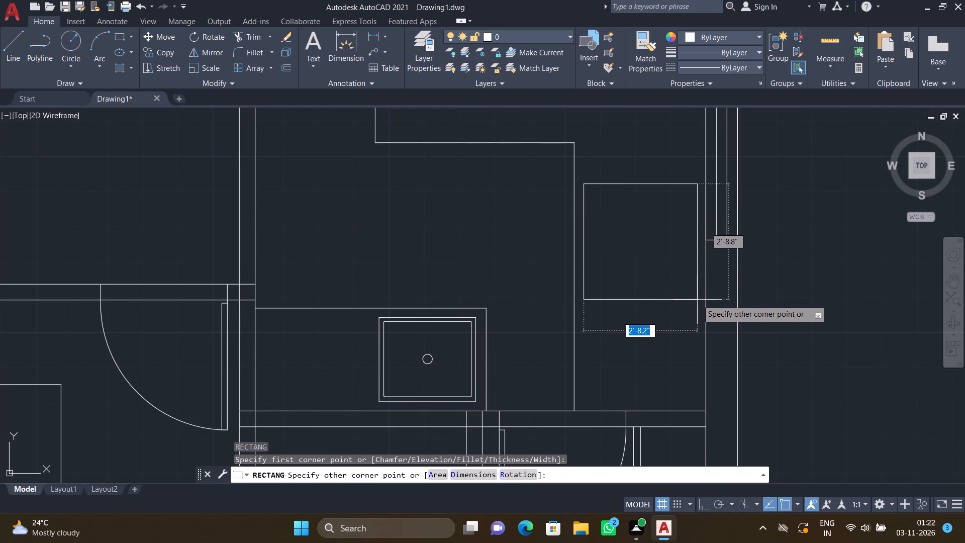
left_click(697, 300)
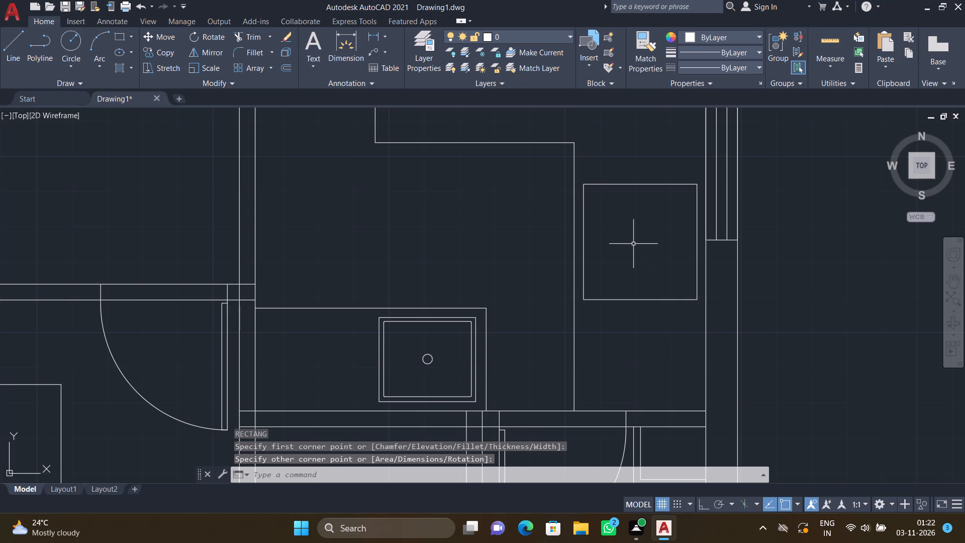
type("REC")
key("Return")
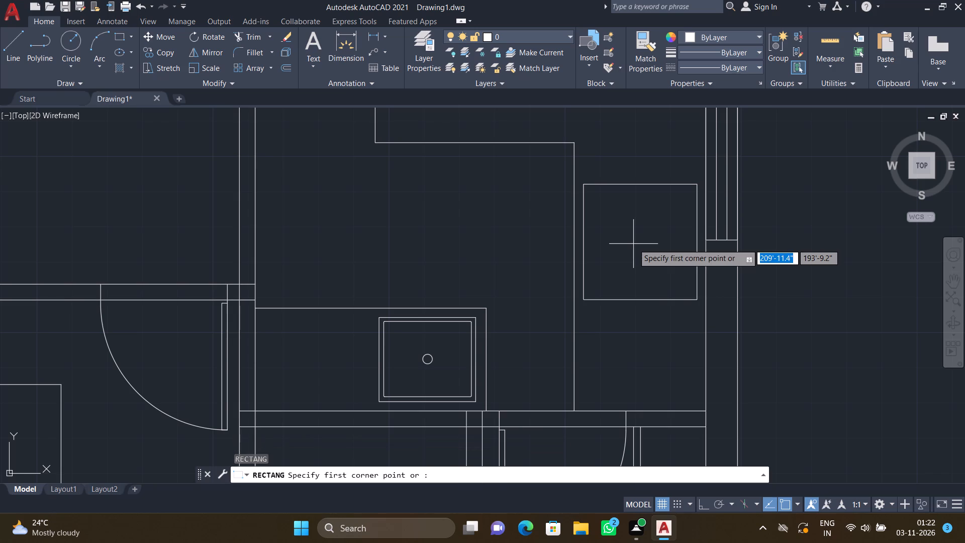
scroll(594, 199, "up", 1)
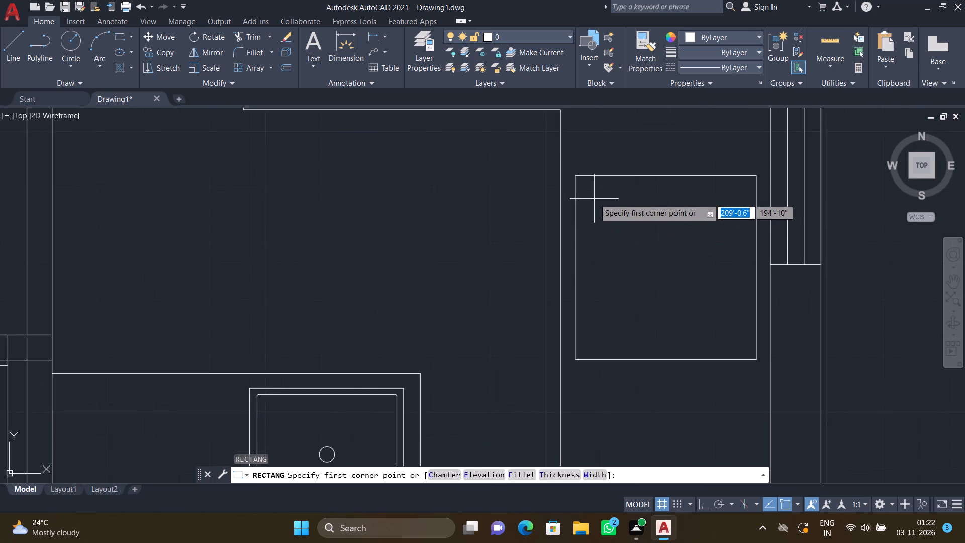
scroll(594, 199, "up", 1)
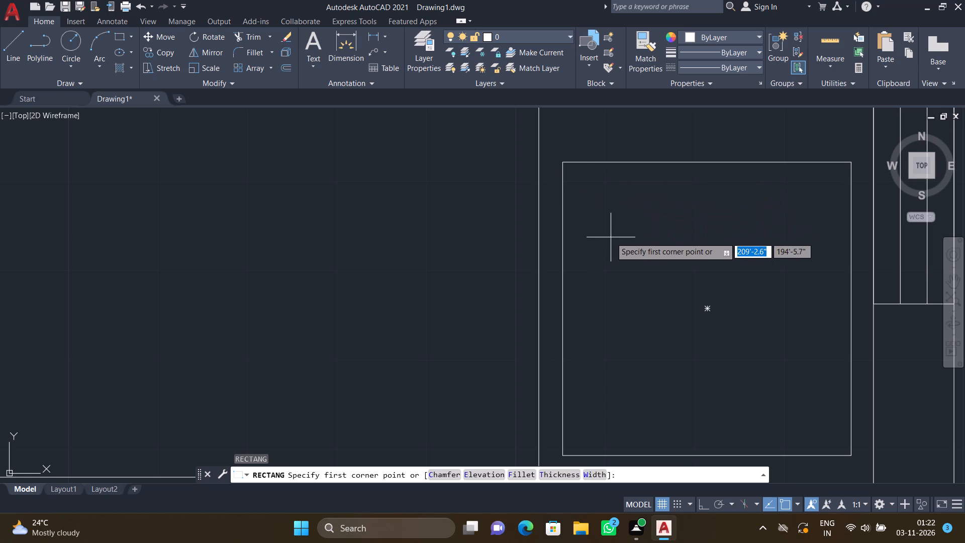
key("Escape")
Draw a burner circle with a radius of about 4.9" in the cooktop's northwest corner.
key("c")
key("Return")
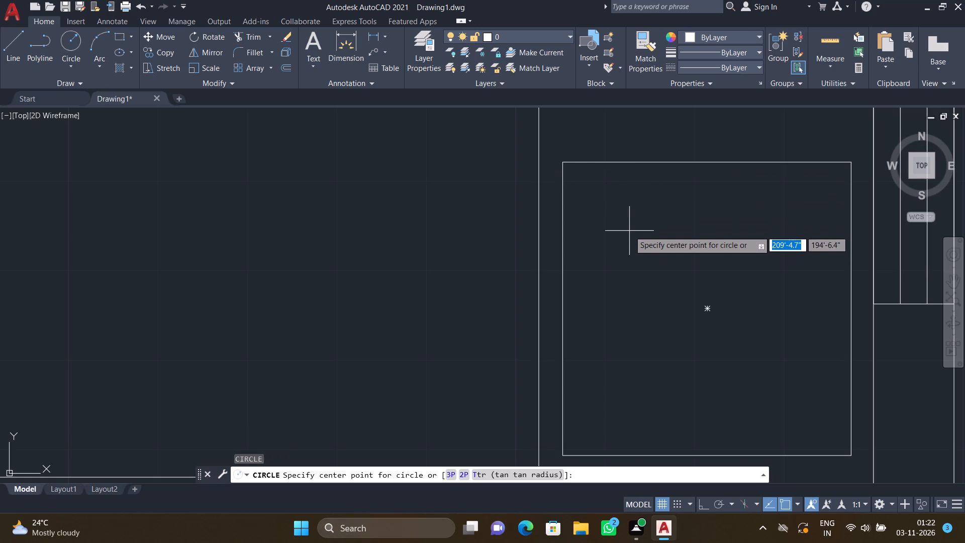
left_click(621, 230)
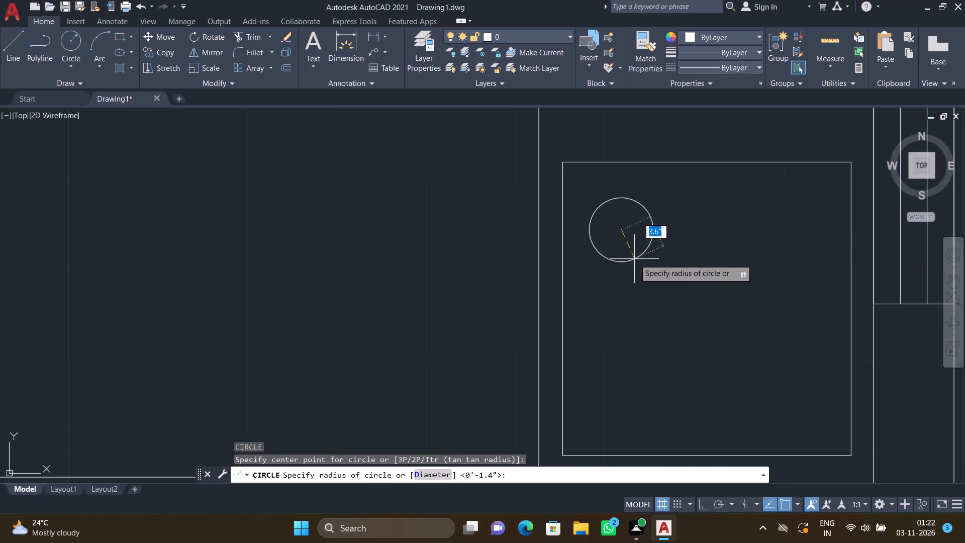
left_click(637, 271)
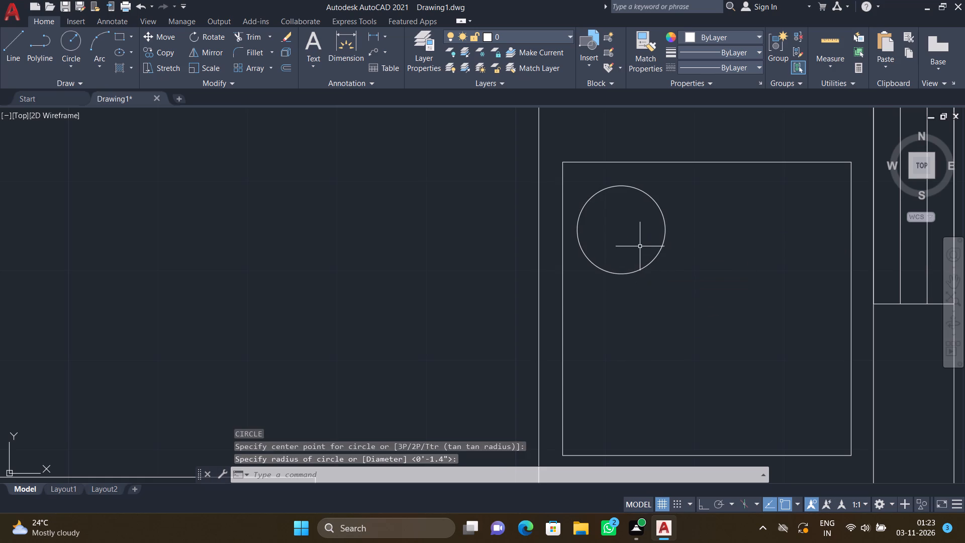
Copy the northwest burner circle from its centre about 1'-6" east into the cooktop's northeast corner.
key("c")
key("o")
key("Return")
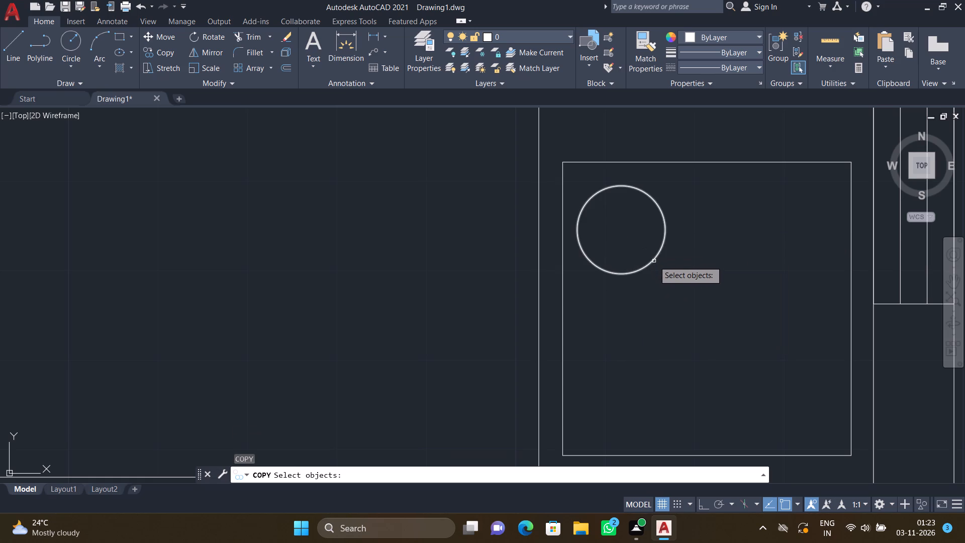
left_click(653, 260)
key("Return")
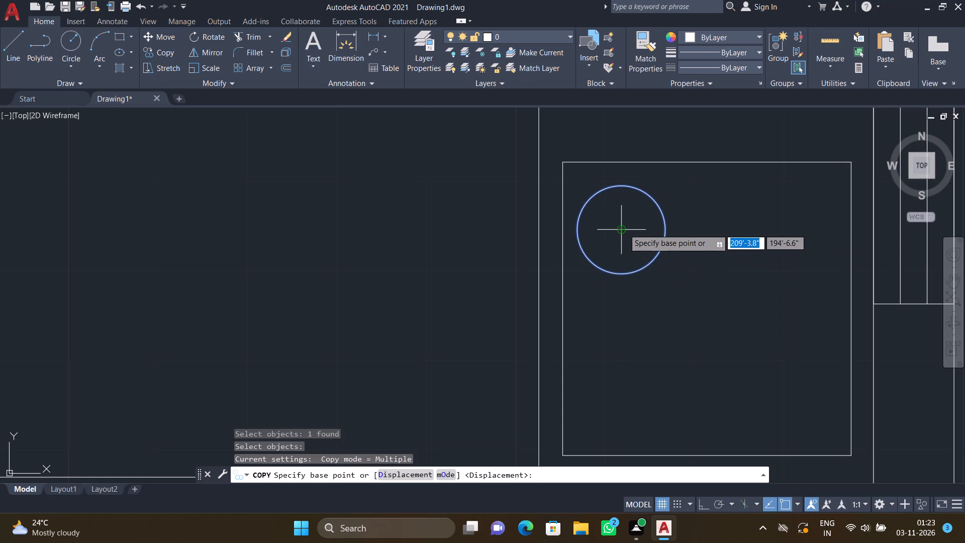
left_click(624, 228)
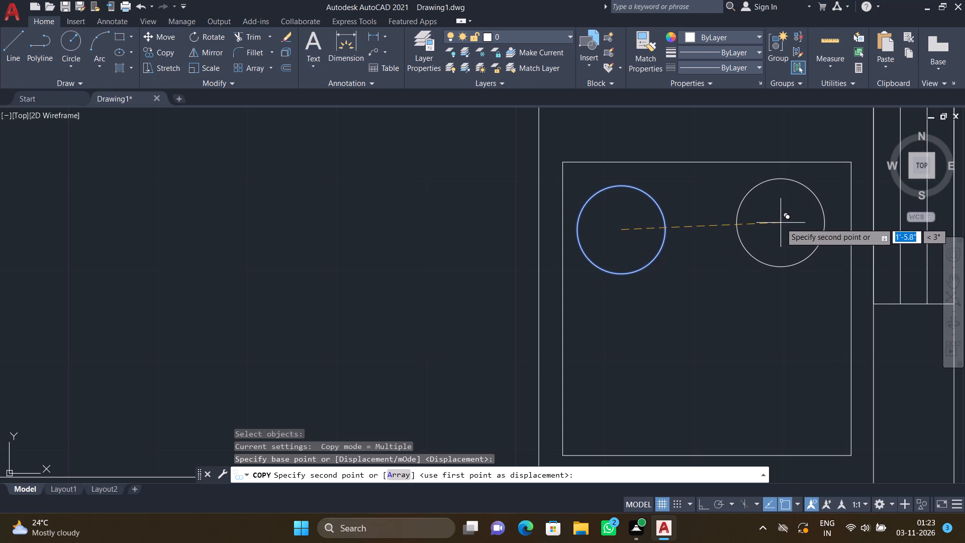
left_click(783, 228)
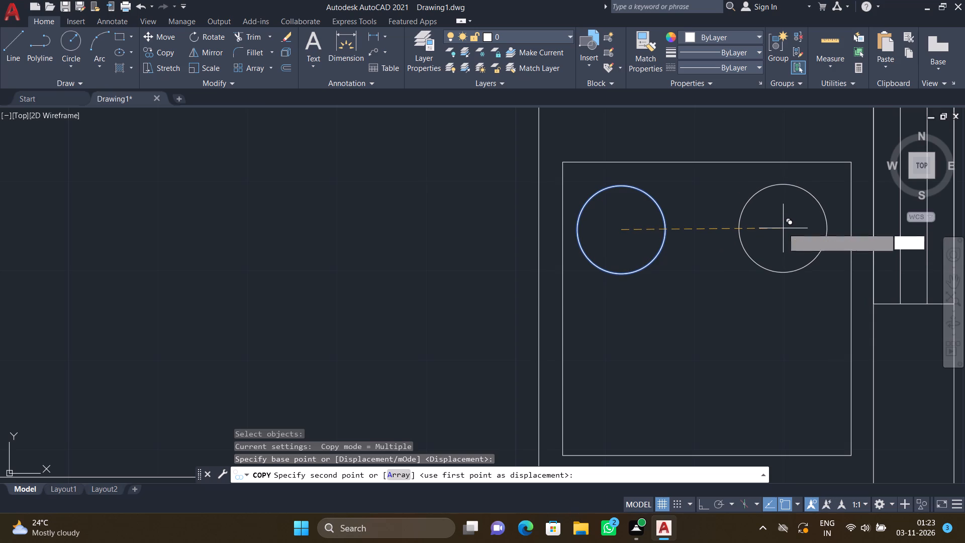
key("Return")
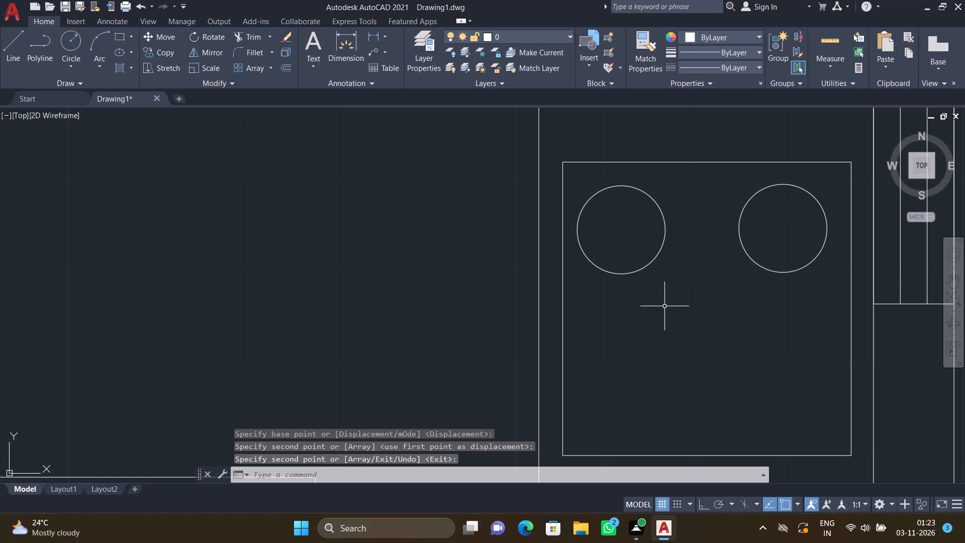
Copy the northwest burner circle from its centre into the cooktop's southwest and southeast corners, completing a two-by-two burner layout.
key("c")
key("o")
key("Return")
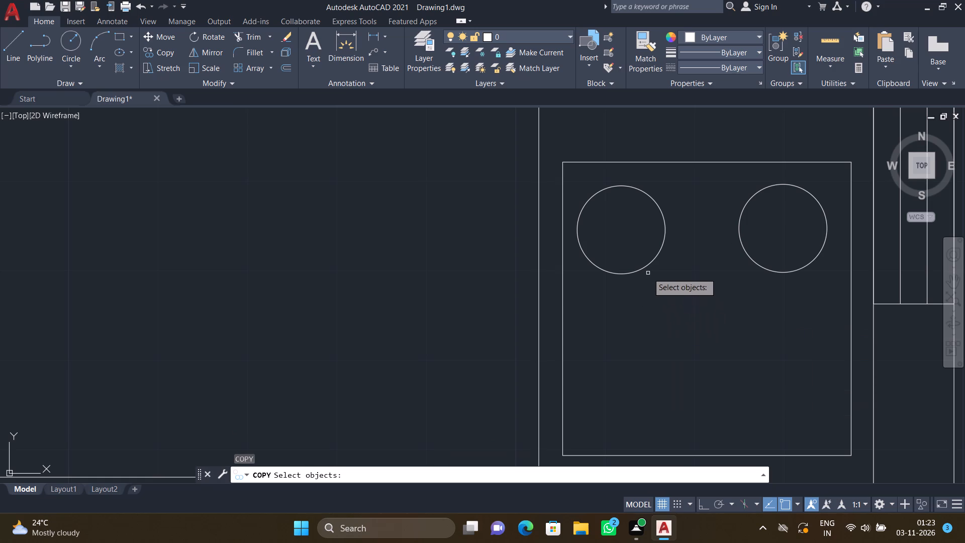
left_click(647, 266)
key("Return")
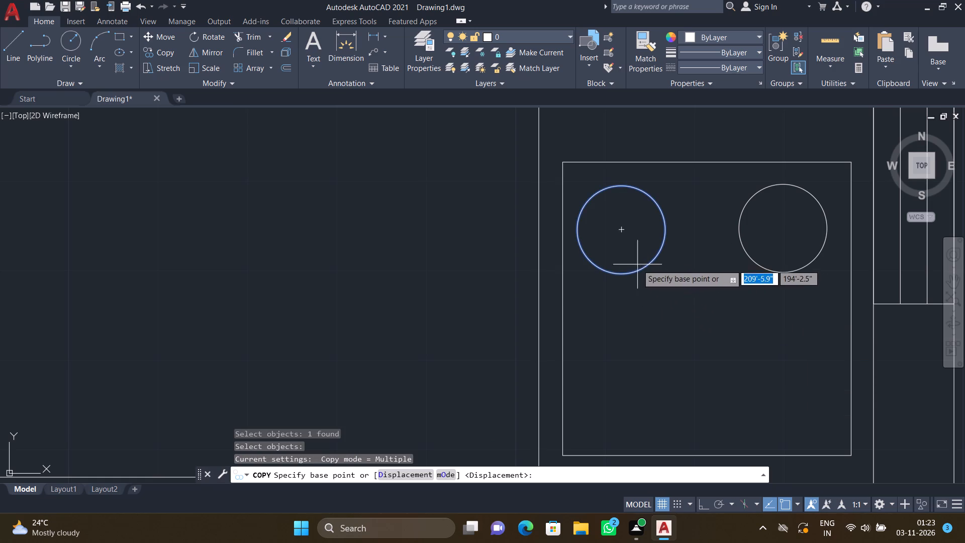
left_click(622, 229)
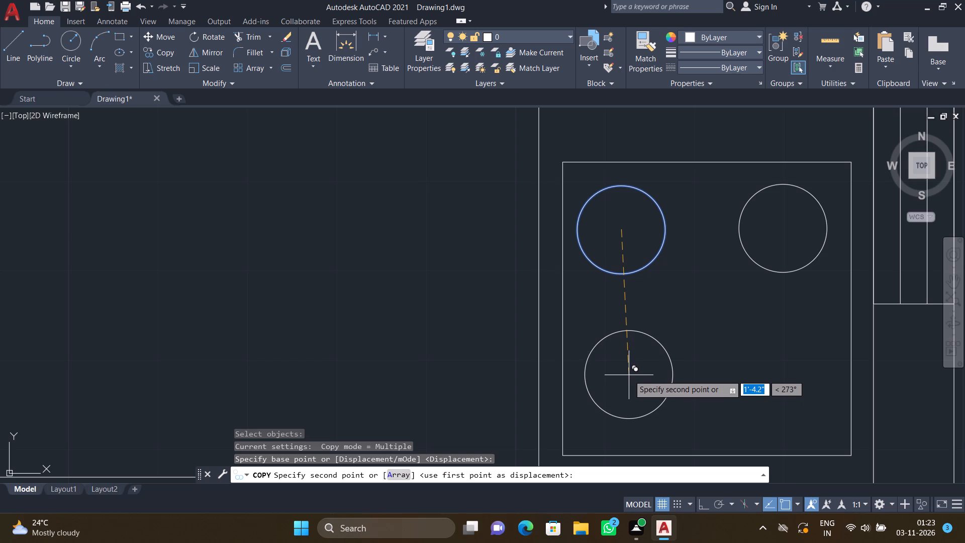
left_click(629, 375)
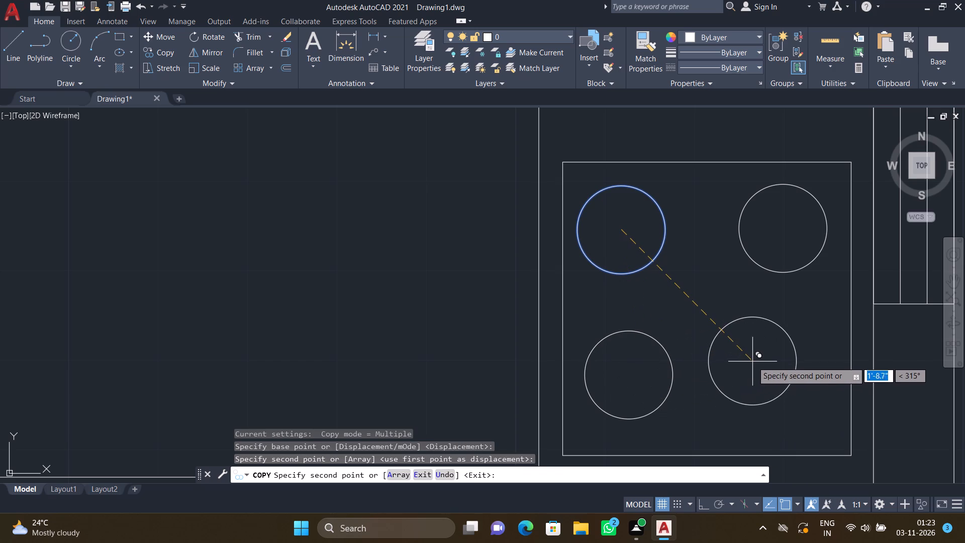
left_click(789, 369)
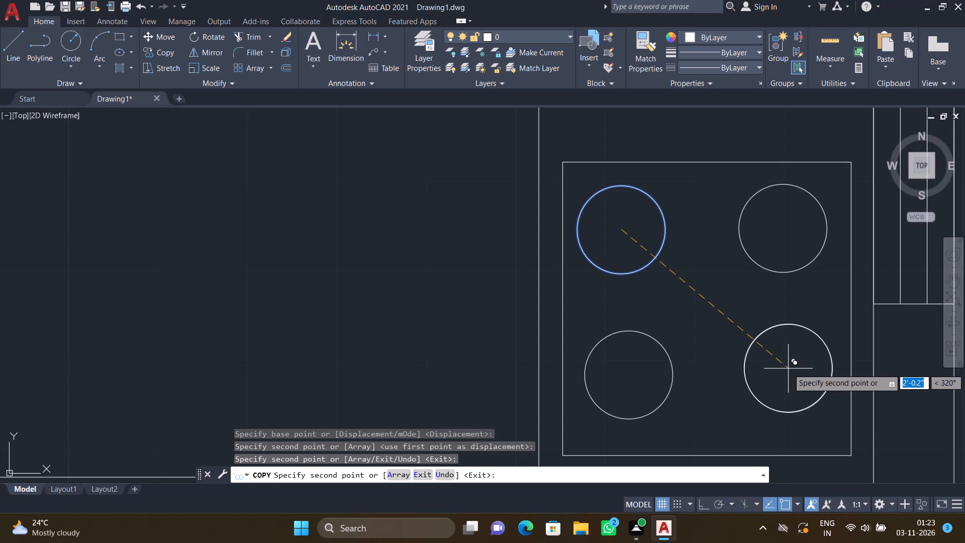
key("Return")
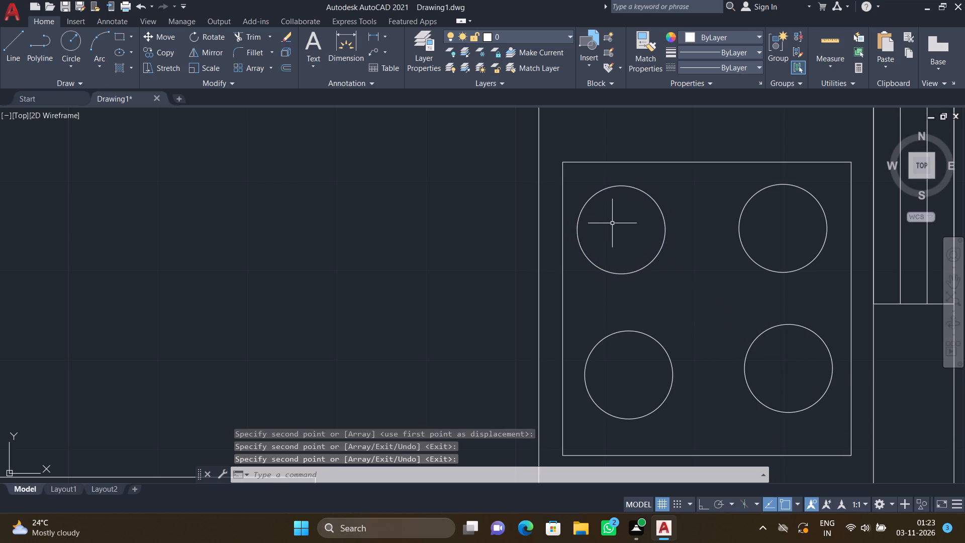
Draw a concentric inner circle with a radius of about 3.5" inside the northwest burner.
key("c")
key("Return")
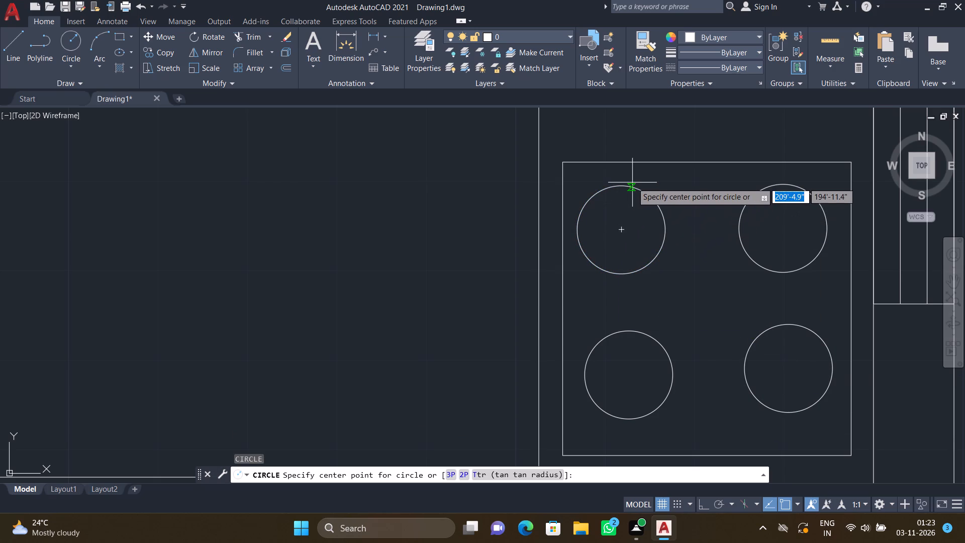
scroll(619, 191, "up", 1)
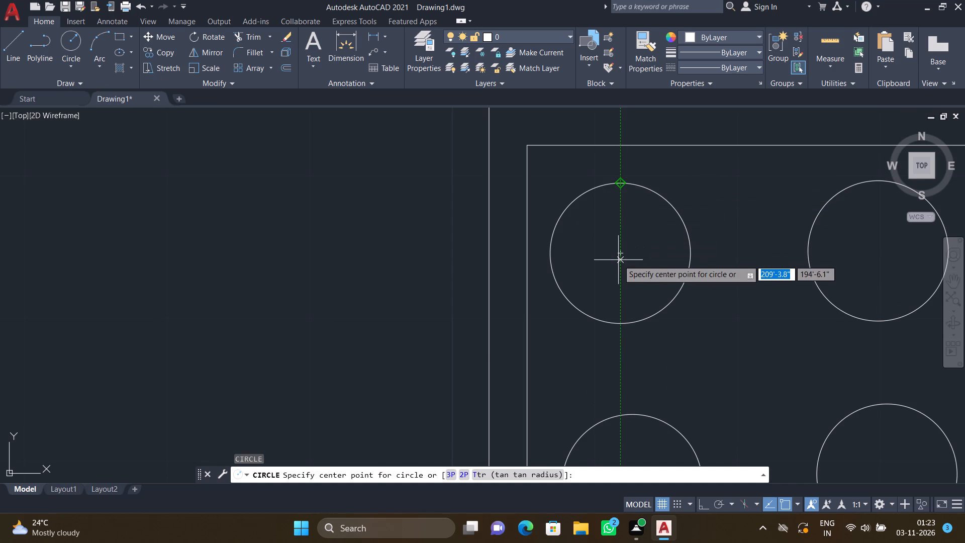
left_click_drag(618, 255, 622, 260)
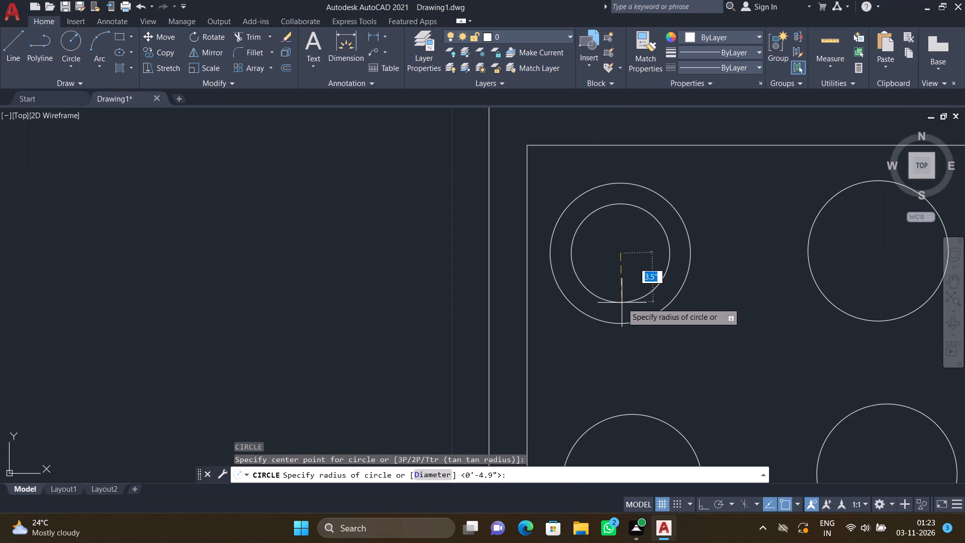
left_click(622, 303)
Copy the northwest burner's inner circle from its centre to the centre of the northeast burner.
scroll(615, 256, "down", 4)
scroll(625, 258, "up", 1)
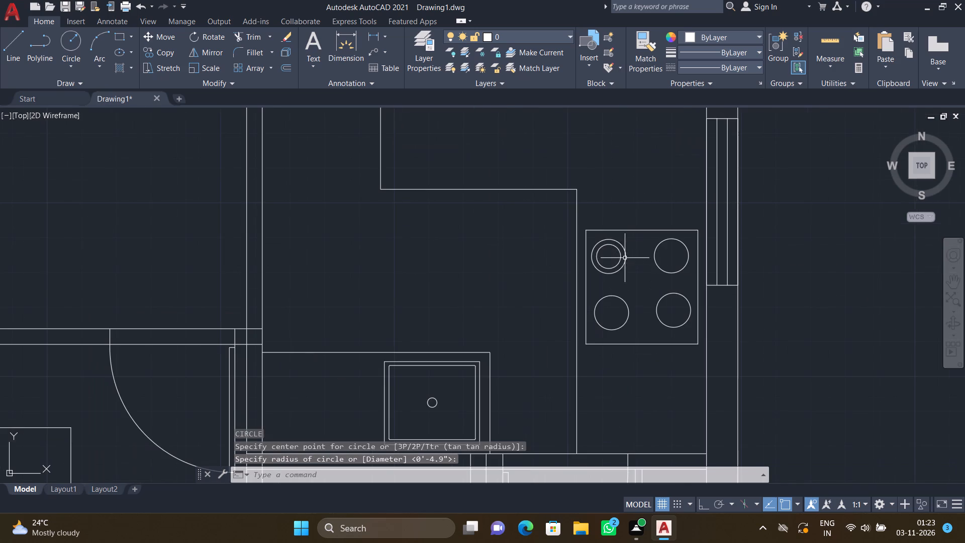
scroll(617, 260, "up", 3)
key("c")
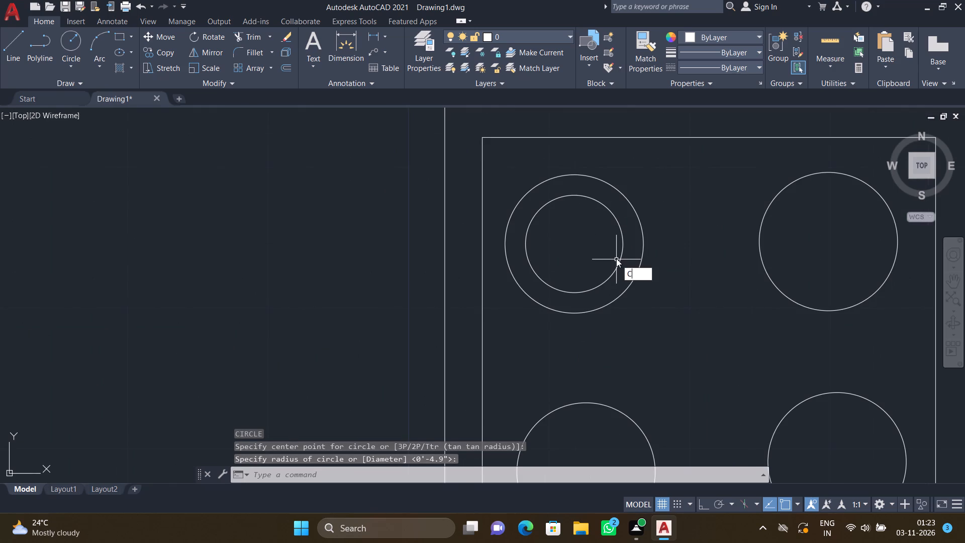
key("o")
key("Return")
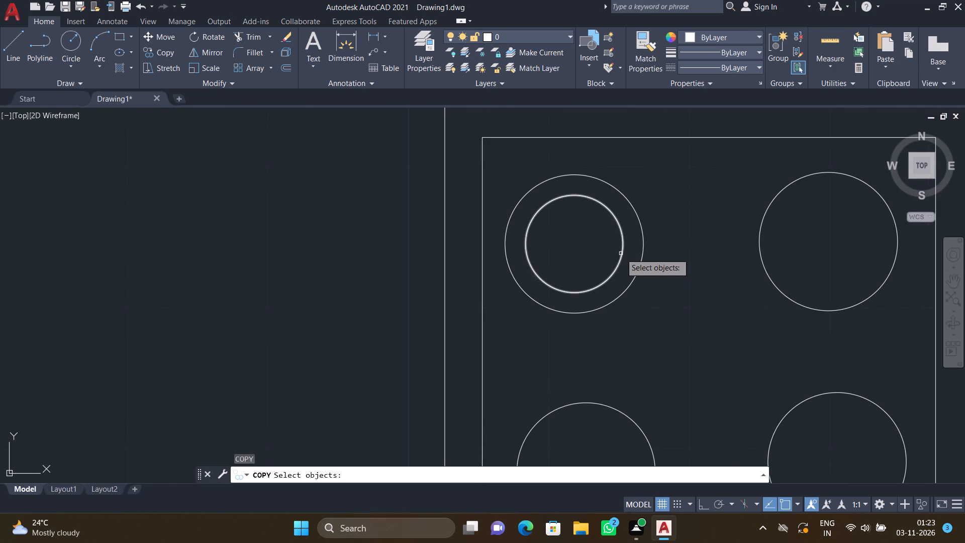
left_click(621, 253)
key("Return")
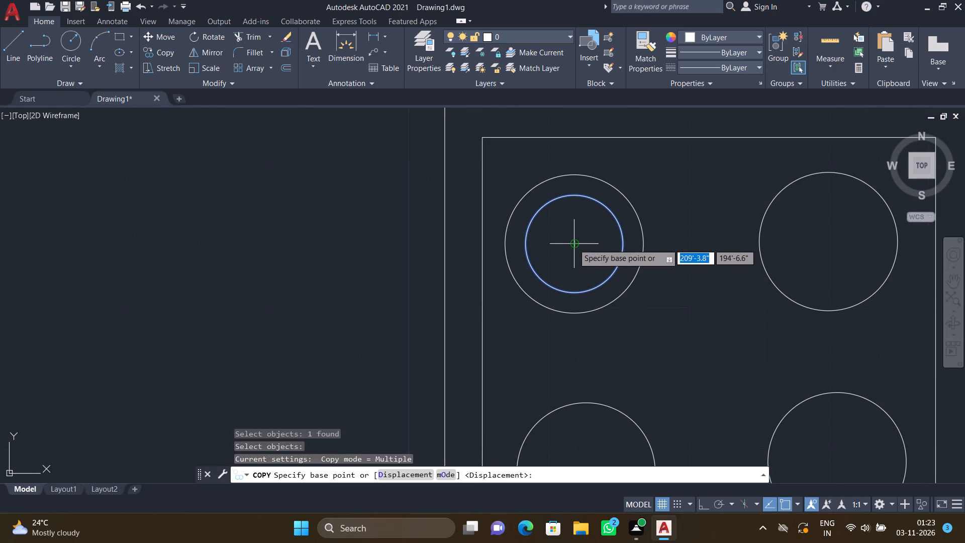
left_click(573, 244)
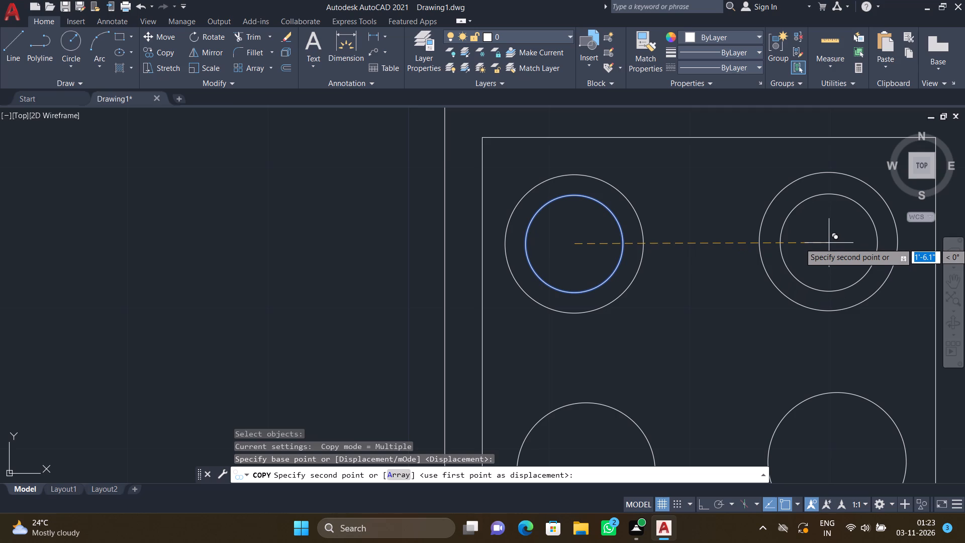
left_click(829, 243)
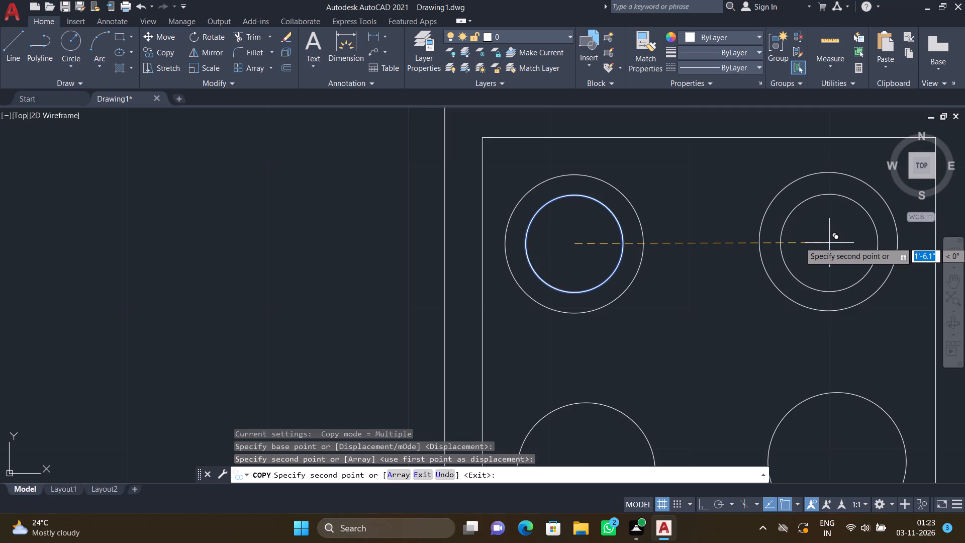
key("Return")
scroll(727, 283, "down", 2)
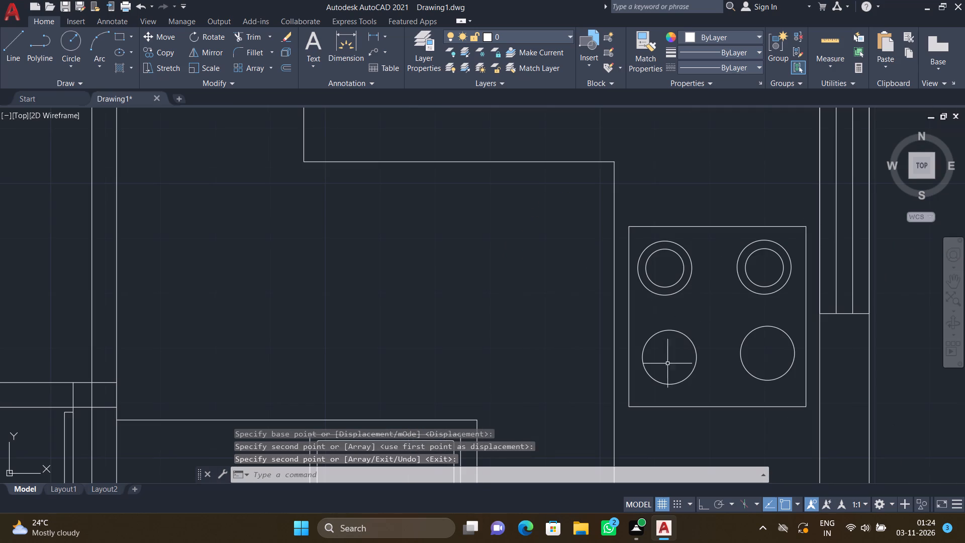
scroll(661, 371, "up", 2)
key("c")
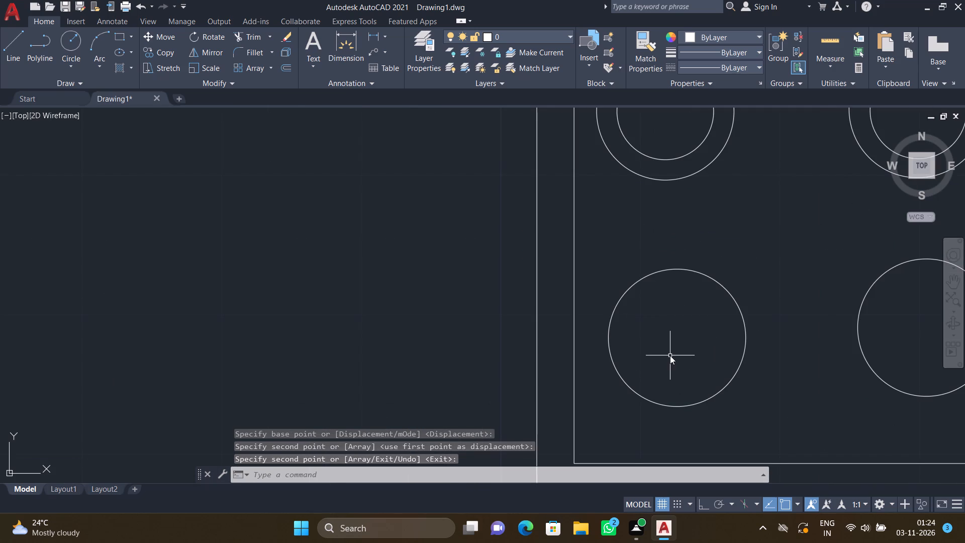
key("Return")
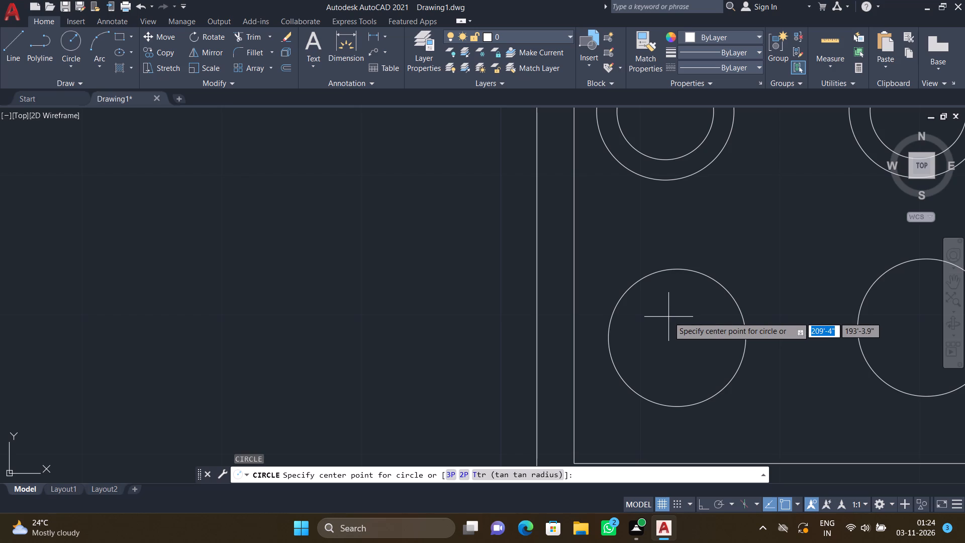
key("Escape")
Copy the northwest burner's inner circle from its centre to the centre of the southwest burner.
key("c")
key("o")
key("Return")
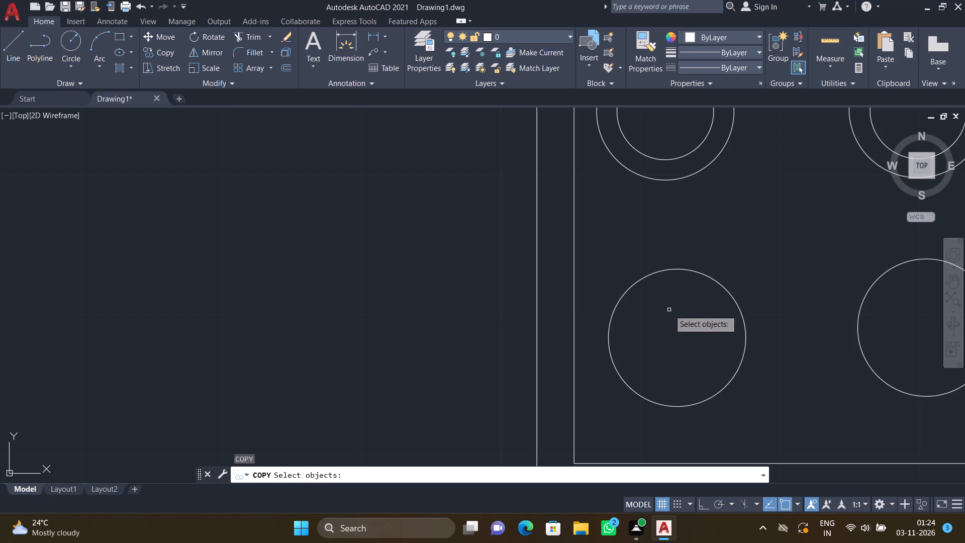
scroll(679, 194, "down", 1)
left_click(684, 169)
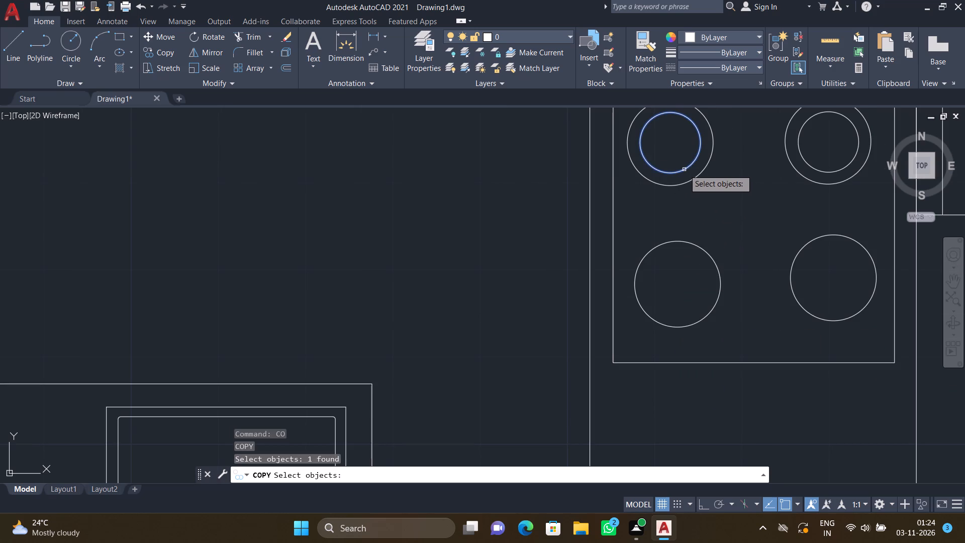
key("Return")
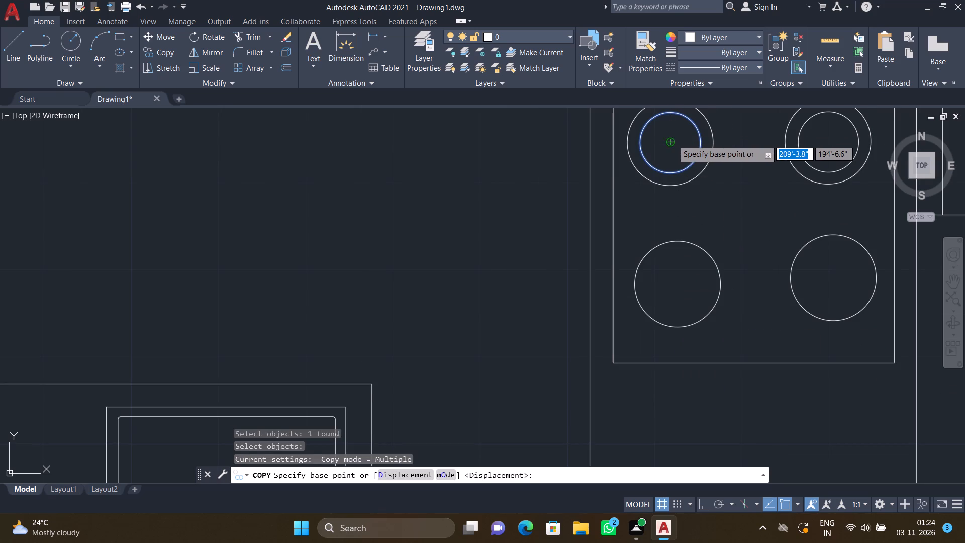
left_click(672, 140)
scroll(680, 287, "up", 1)
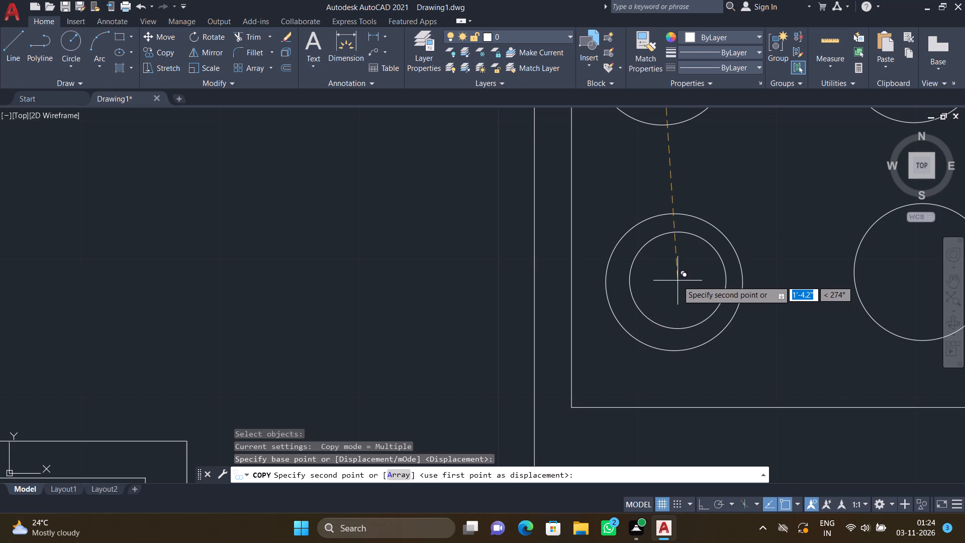
scroll(672, 282, "up", 1)
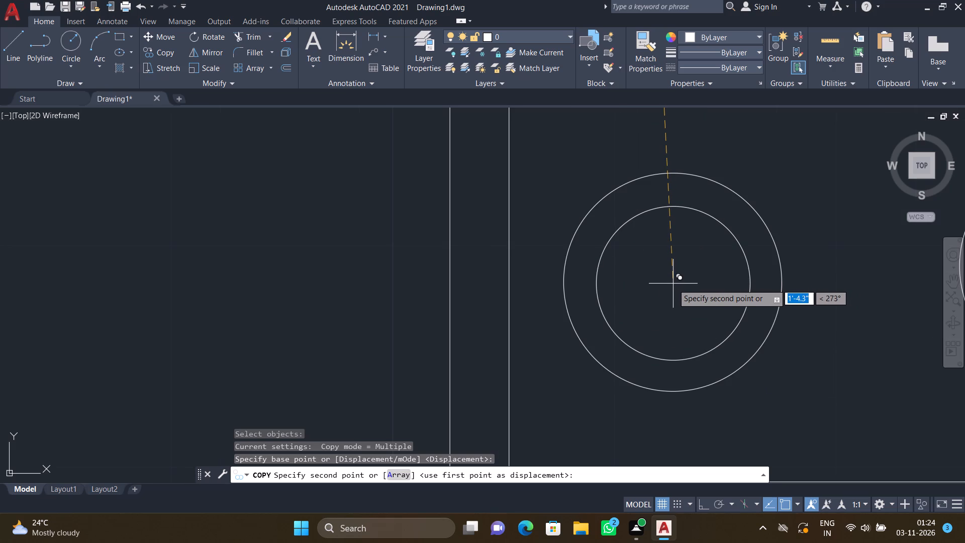
left_click(673, 284)
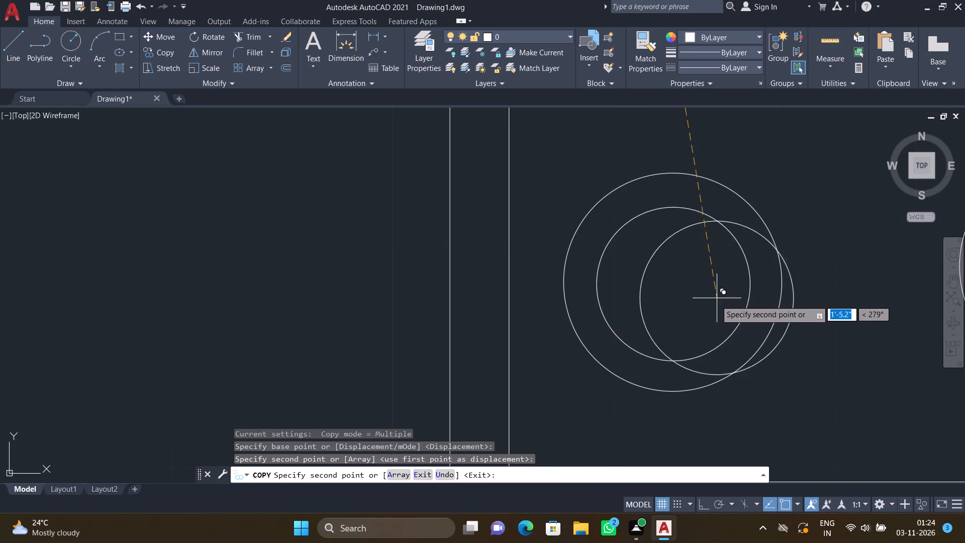
Place another copy of the inner circle at the centre of the southeast burner and finish the Copy command.
scroll(716, 302, "down", 4)
scroll(783, 300, "up", 3)
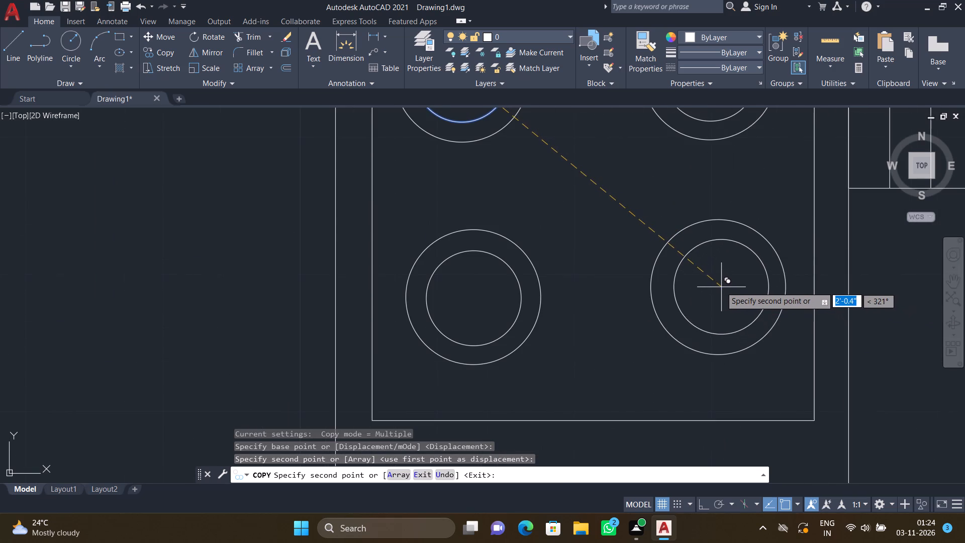
scroll(717, 285, "up", 2)
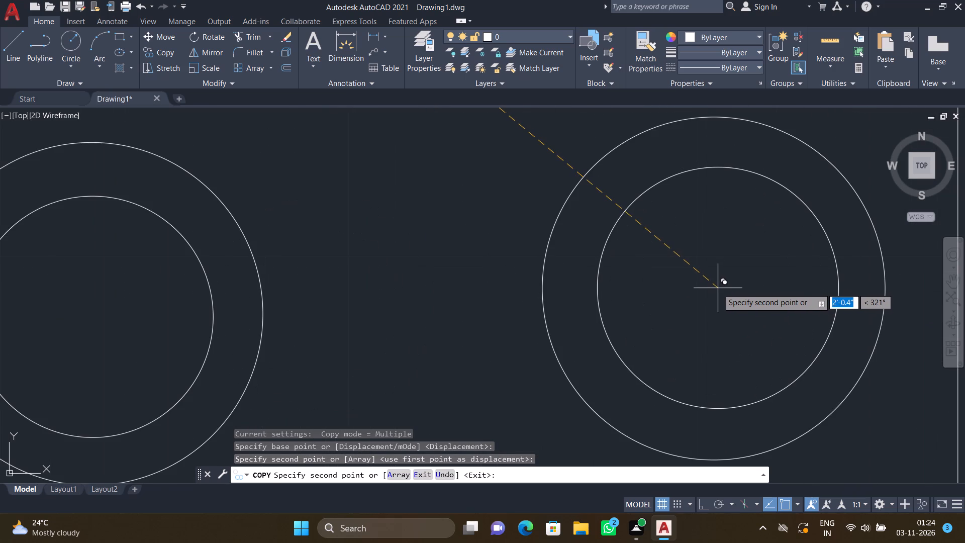
left_click(718, 288)
key("Return")
With Ortho mode turned on, draw a vertical line across the northwest burner between its outer circle's top and bottom quadrants.
scroll(678, 288, "down", 4)
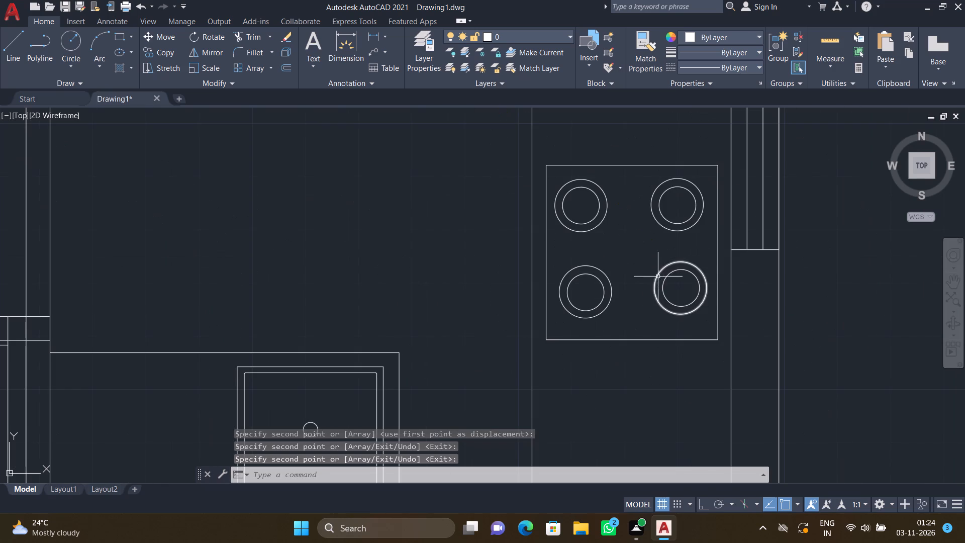
scroll(583, 195, "up", 3)
key("l")
key("Return")
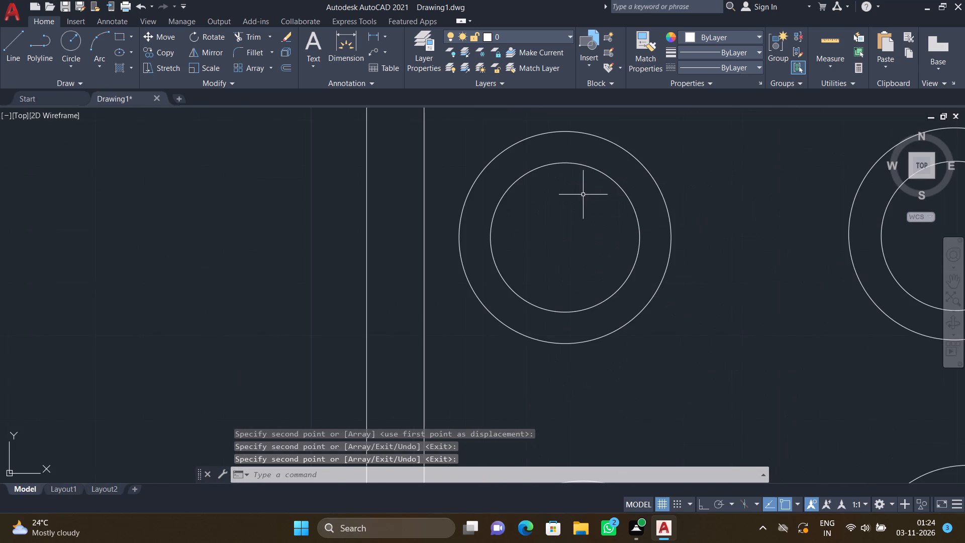
left_click(564, 132)
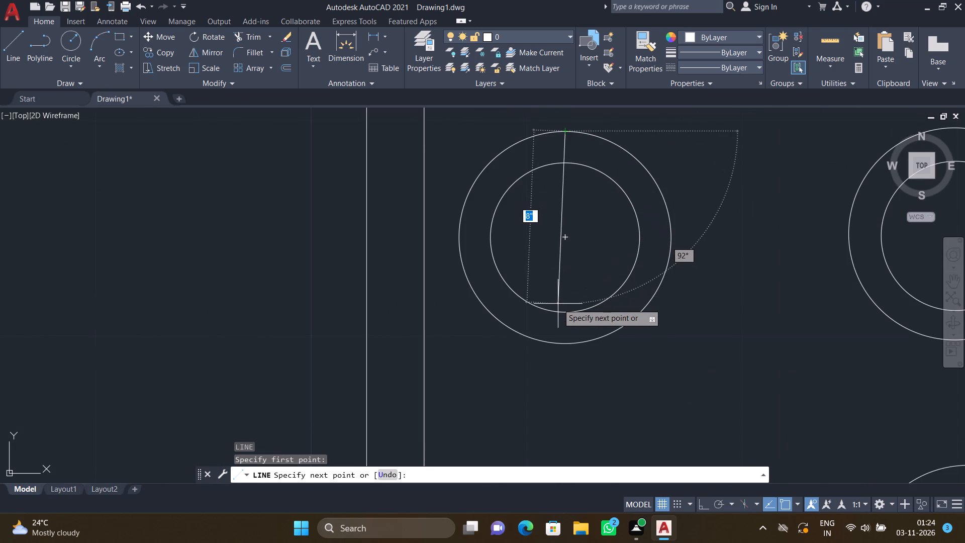
key("F8")
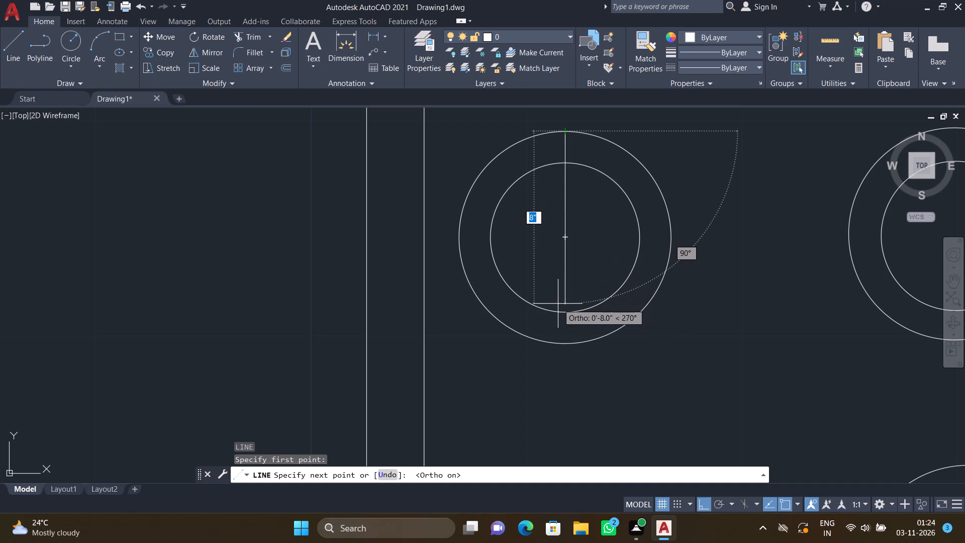
left_click(566, 343)
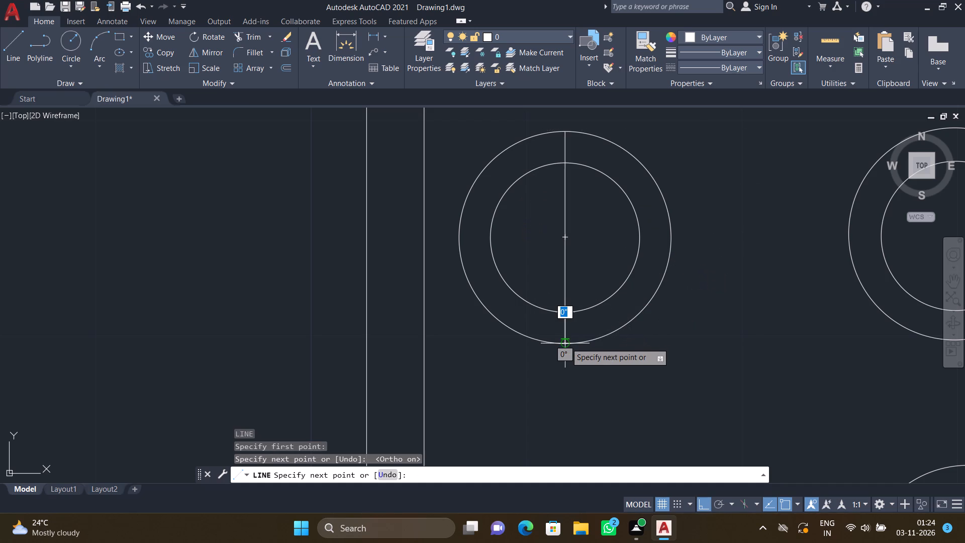
key("Return")
Draw a horizontal line across the northwest burner between its outer circle's west and east quadrants, completing the cross.
key("l")
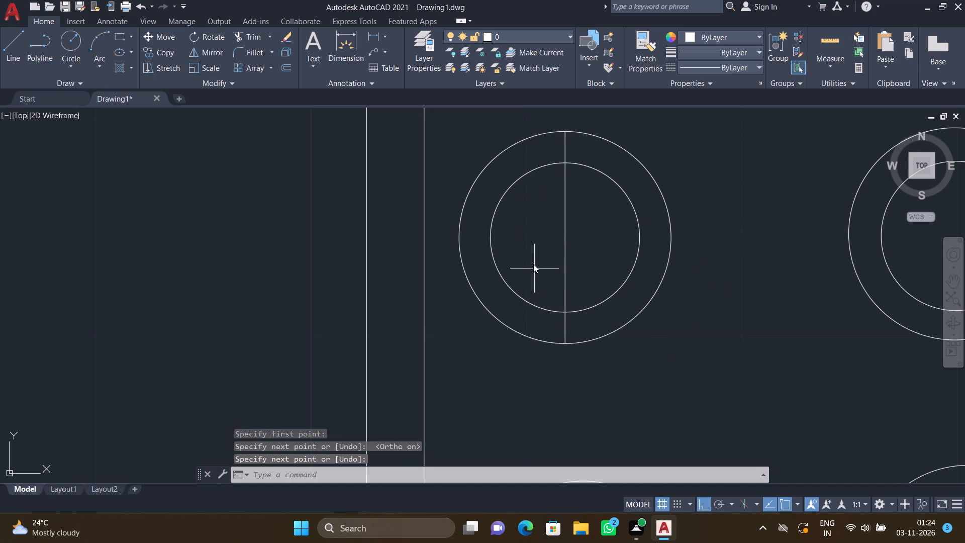
key("Return")
left_click(457, 238)
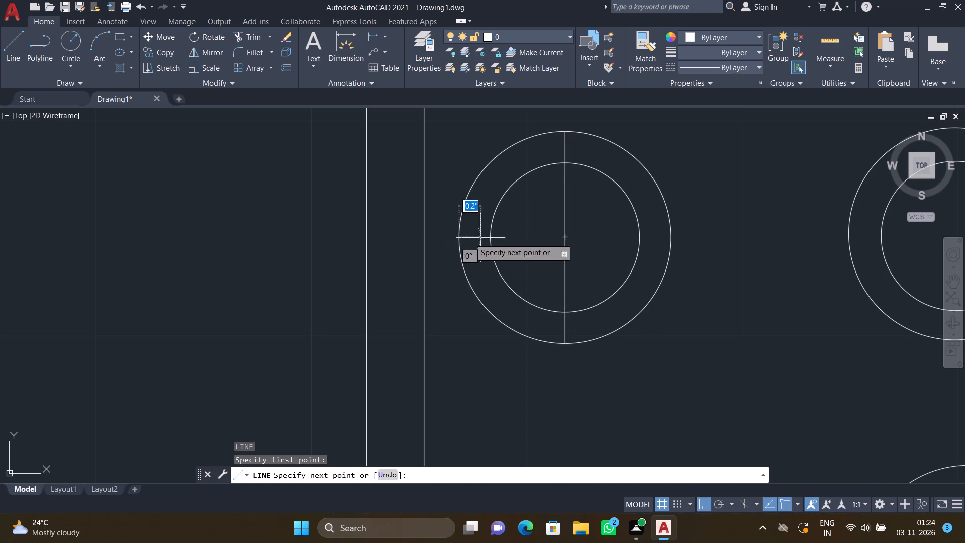
scroll(652, 248, "up", 3)
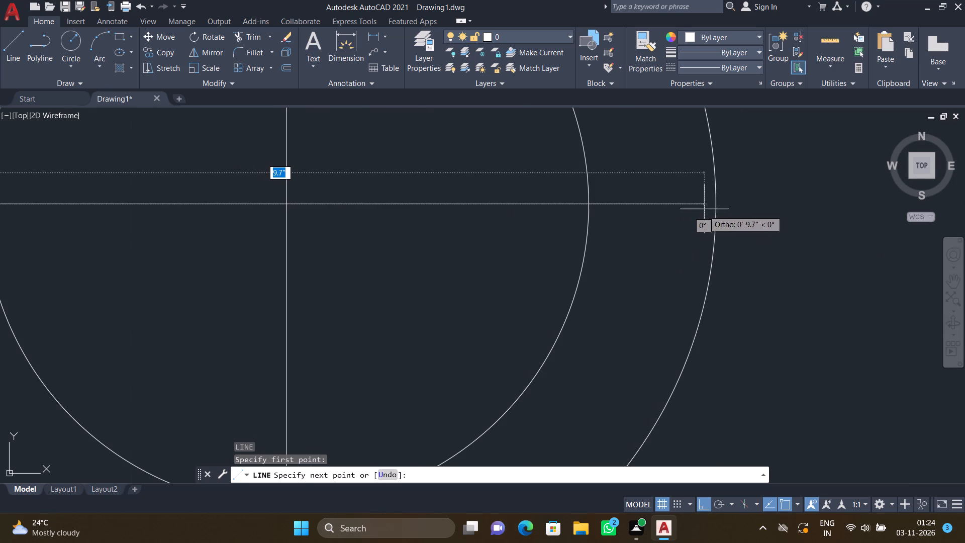
left_click(715, 202)
key("Return")
Draw a vertical line across the northeast burner between its outer circle's top and bottom quadrants.
scroll(703, 225, "down", 4)
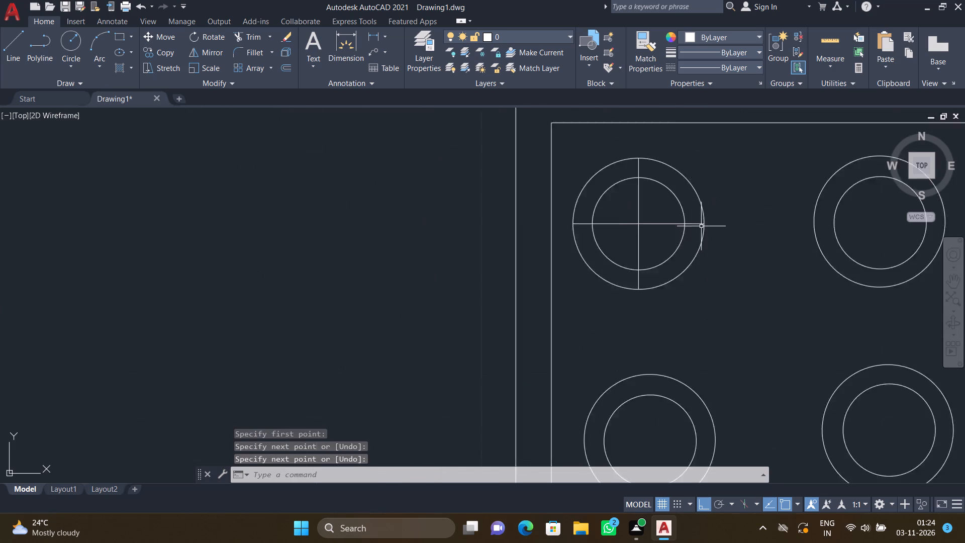
scroll(701, 226, "down", 1)
scroll(815, 208, "up", 2)
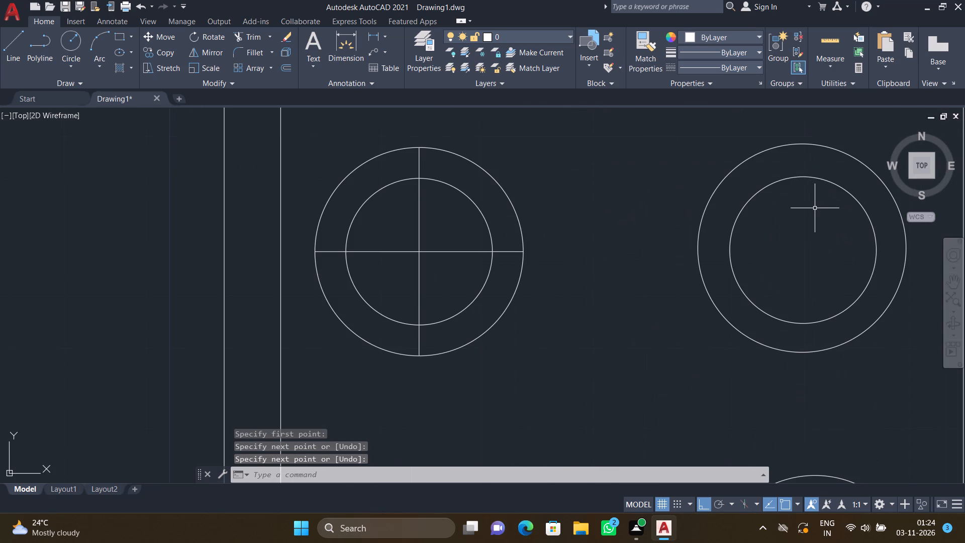
key("l")
key("Return")
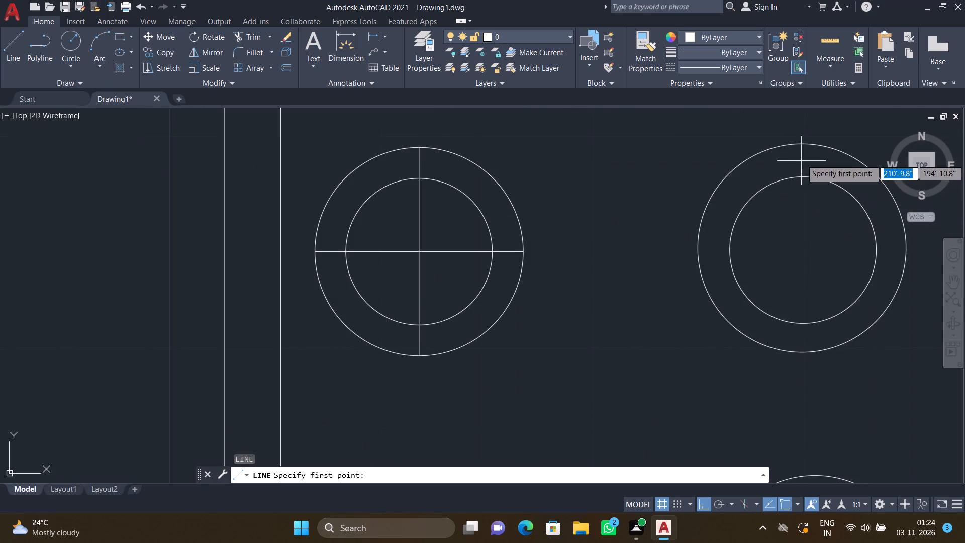
left_click(805, 145)
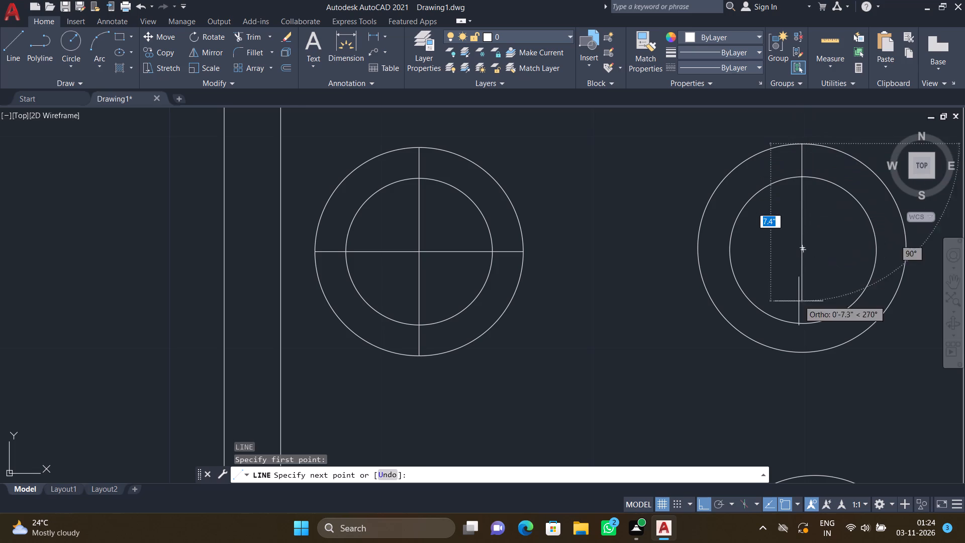
scroll(798, 335, "up", 1)
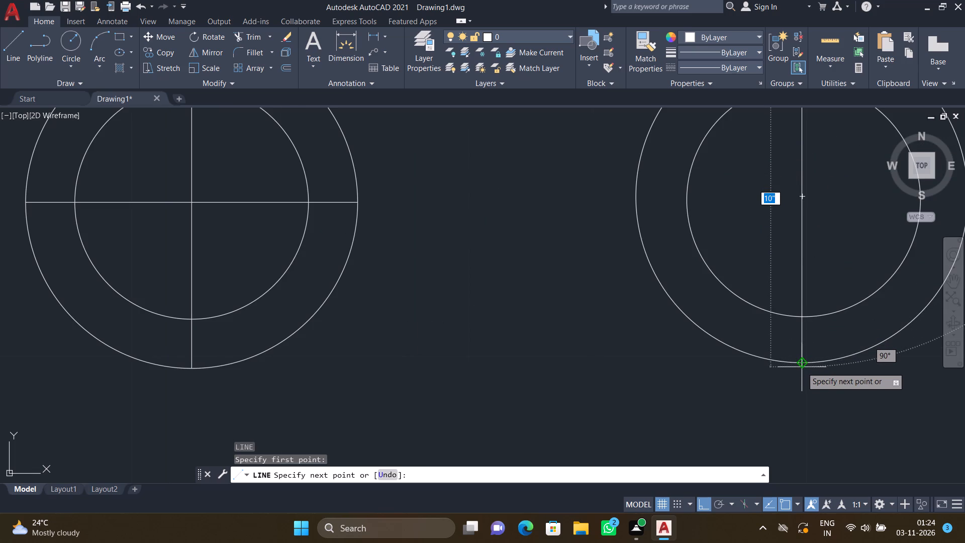
left_click(800, 364)
key("Return")
Draw a horizontal line about 9.8" long across the northeast burner between its outer circle's west and east quadrants.
scroll(779, 345, "down", 4)
scroll(799, 317, "up", 3)
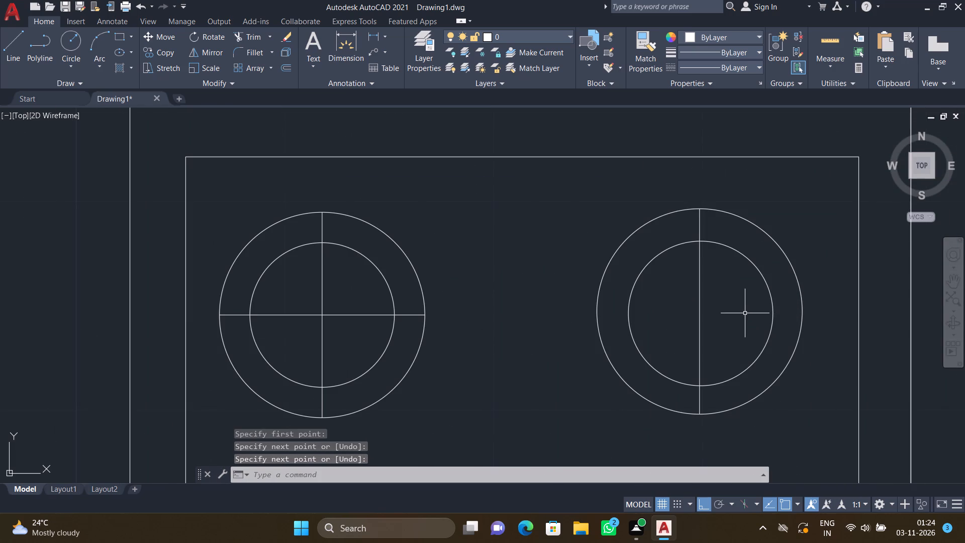
key("l")
key("Return")
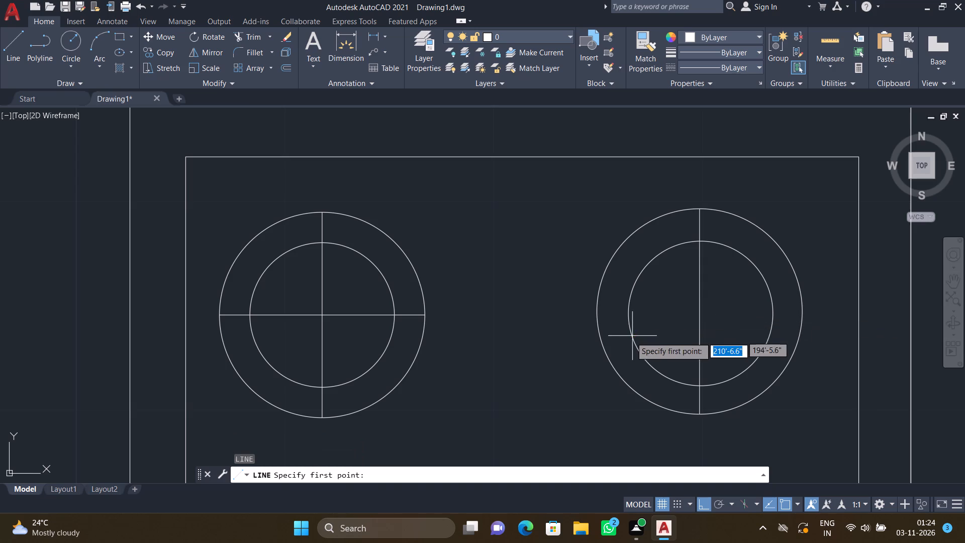
left_click(595, 309)
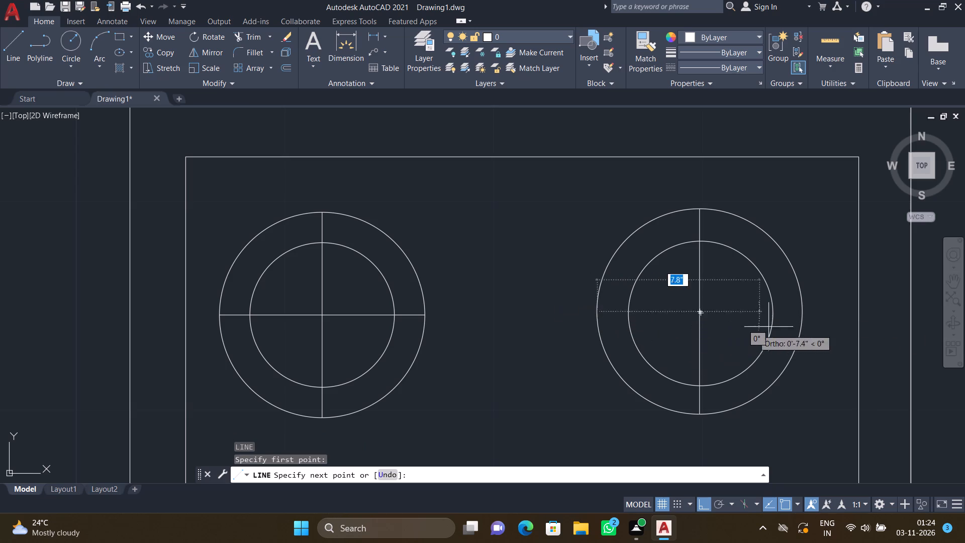
scroll(792, 316, "up", 2)
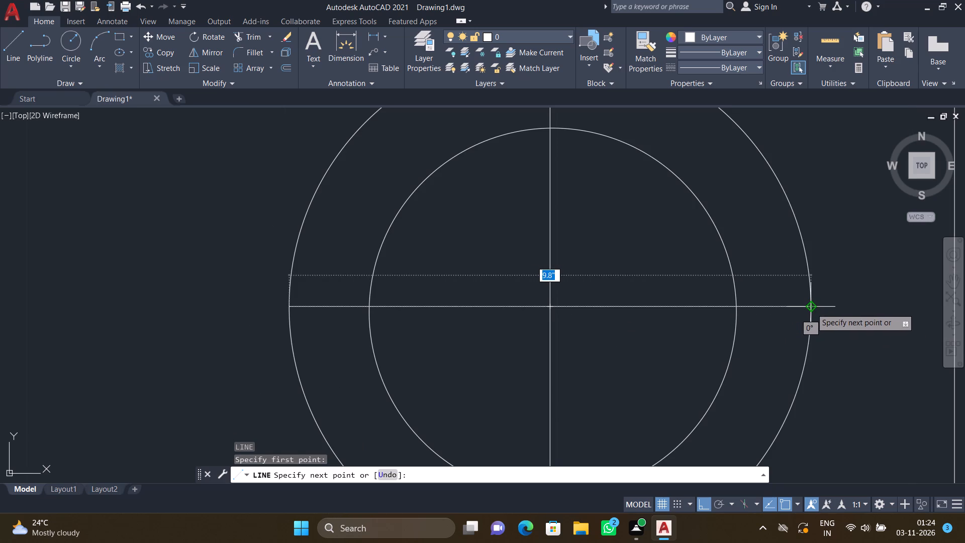
left_click(811, 308)
key("Return")
Draw a vertical line about 9.8" long across the southwest burner between its outer circle's top and bottom quadrants.
scroll(787, 312, "down", 4)
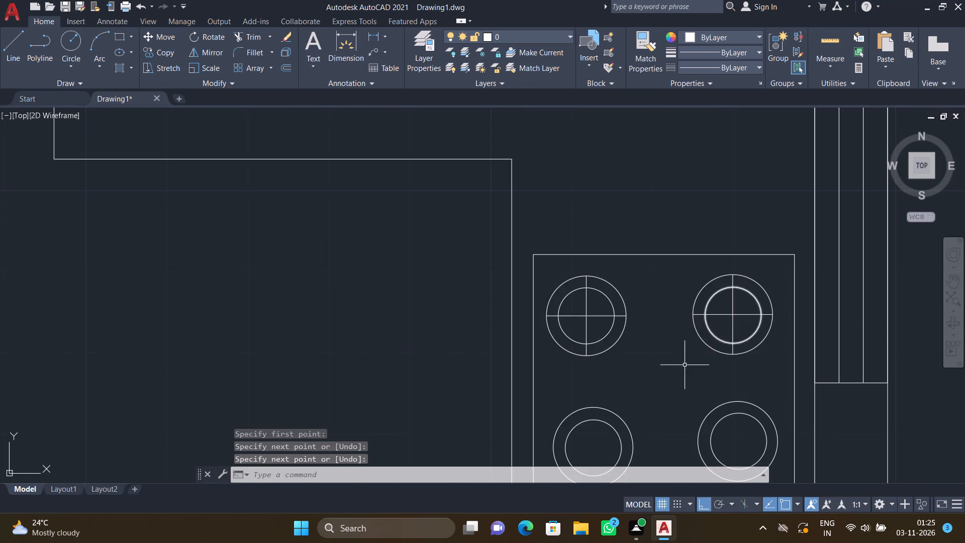
scroll(685, 365, "down", 3)
scroll(665, 418, "up", 3)
key("l")
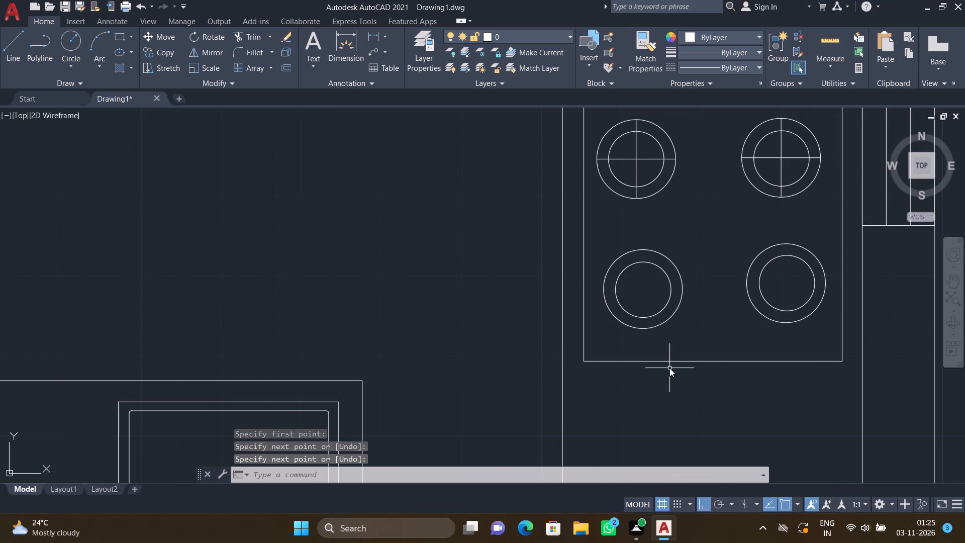
key("Return")
scroll(644, 257, "up", 2)
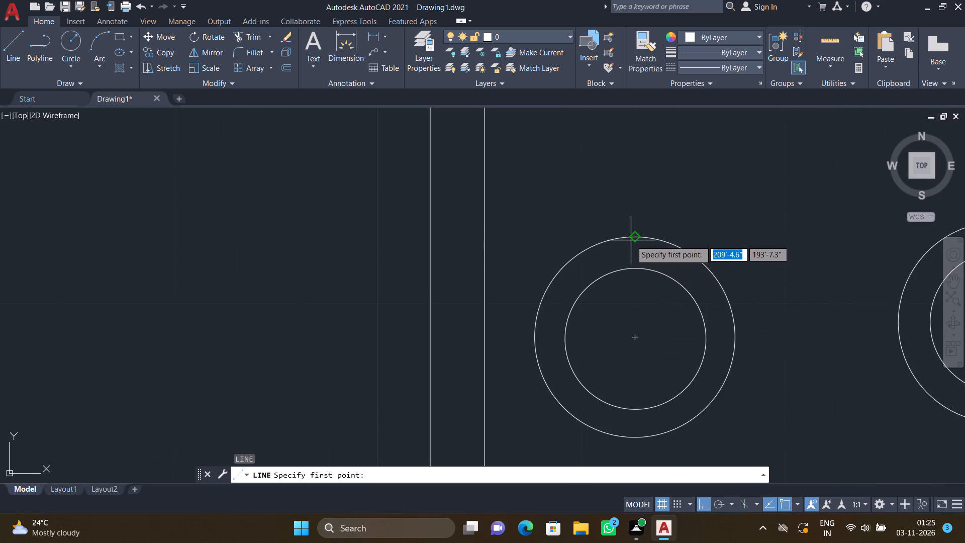
left_click(635, 238)
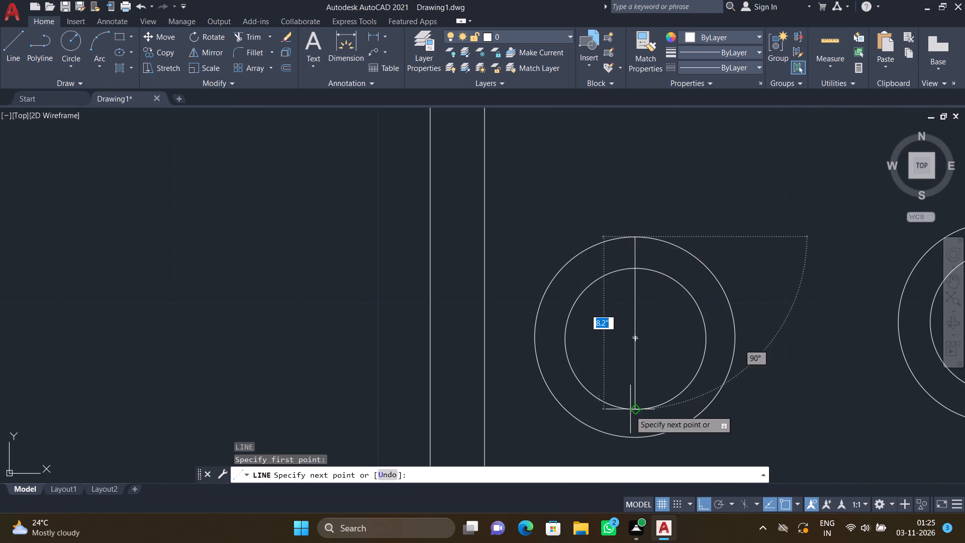
scroll(632, 425, "up", 1)
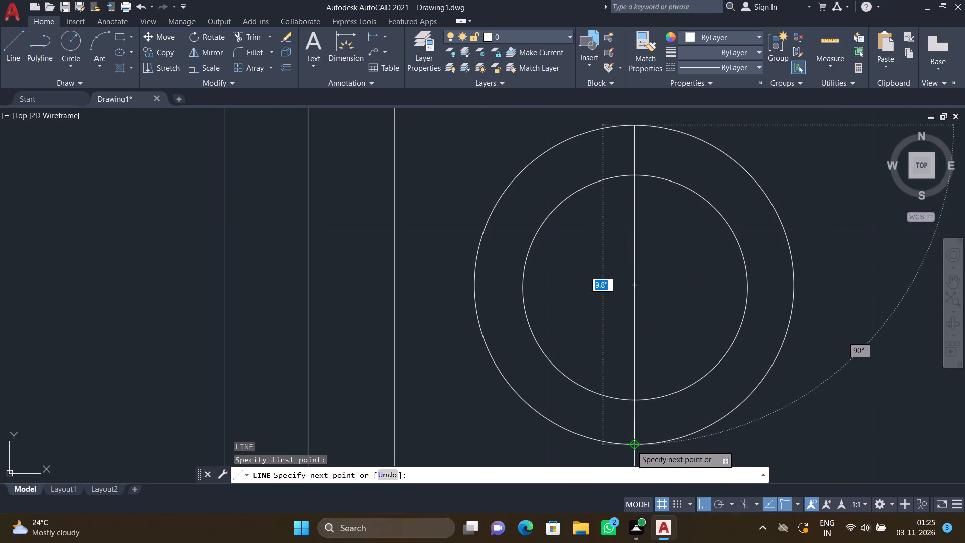
left_click(631, 445)
key("Return")
Draw a horizontal line across the southwest burner between its outer circle's west and east quadrants, completing the cross.
key("l")
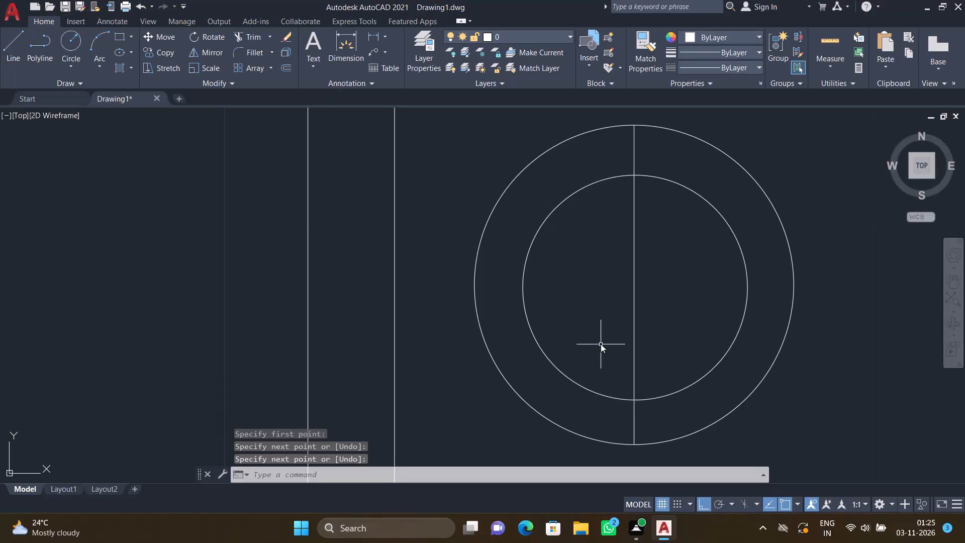
key("Return")
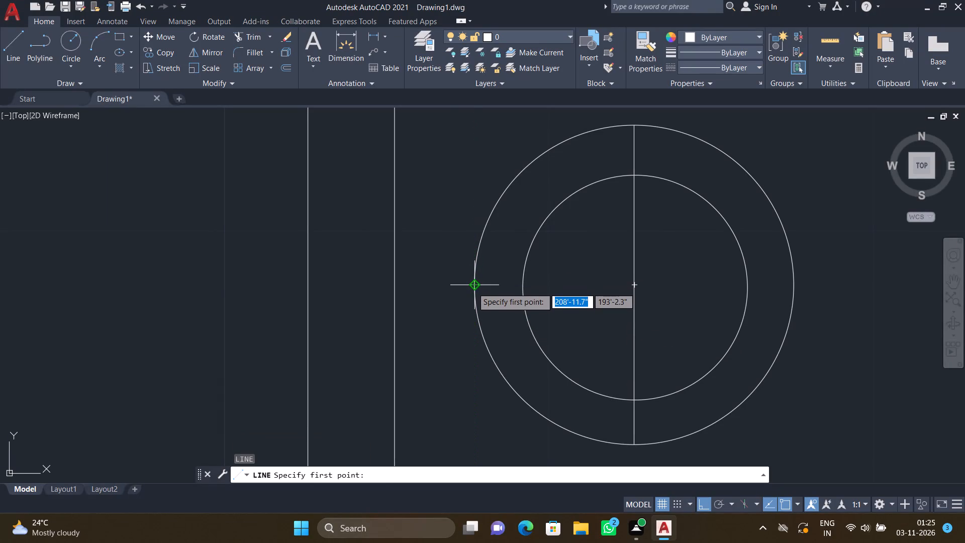
left_click(472, 287)
scroll(771, 288, "up", 1)
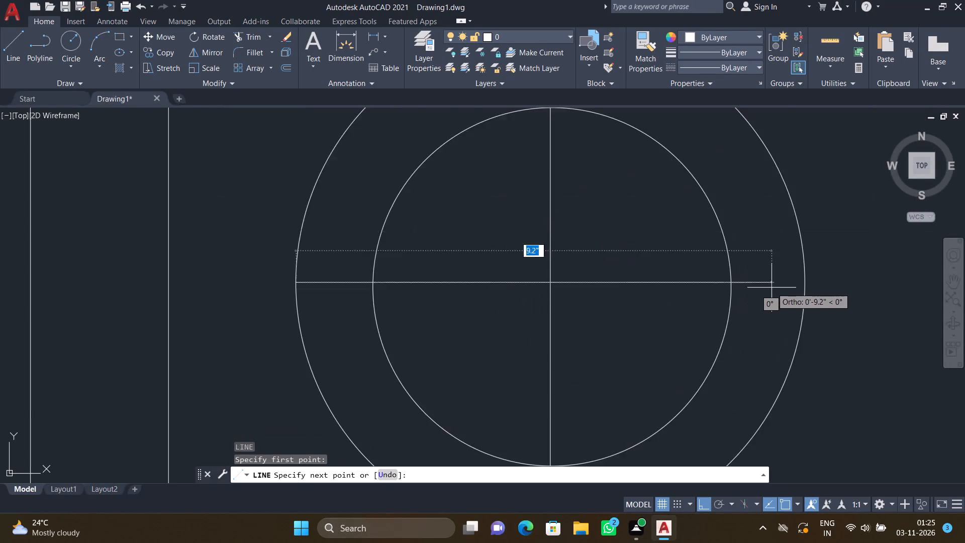
scroll(771, 288, "up", 1)
left_click(821, 276)
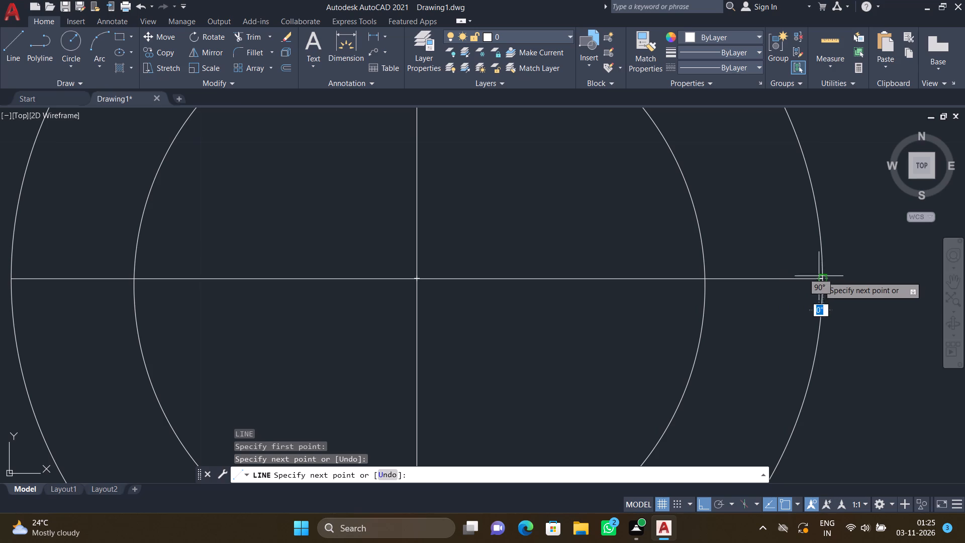
key("Return")
Draw a near-vertical line about 9.8" long across the southeast burner, from its outer circle's top to the bottom quadrant.
scroll(779, 285, "down", 8)
scroll(809, 286, "up", 3)
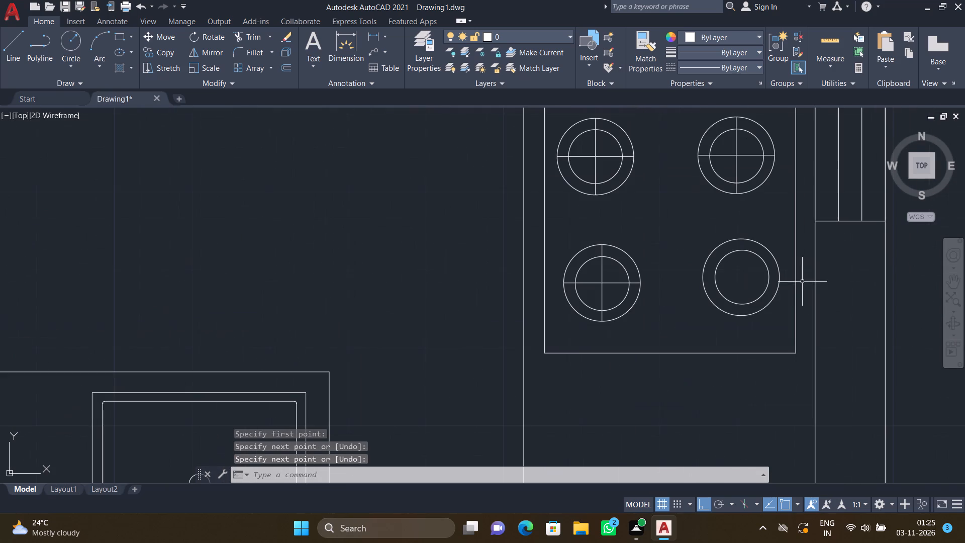
key("l")
key("Return")
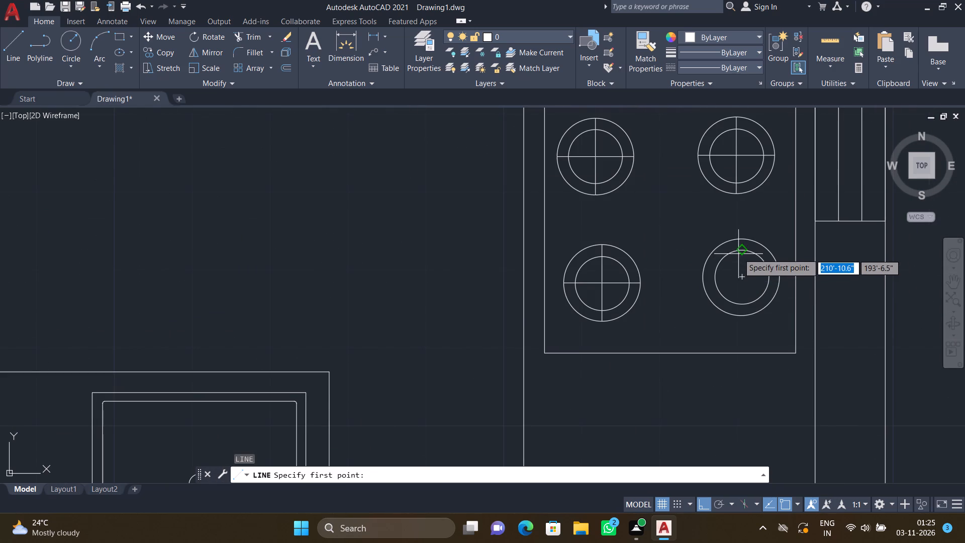
scroll(738, 250, "up", 2)
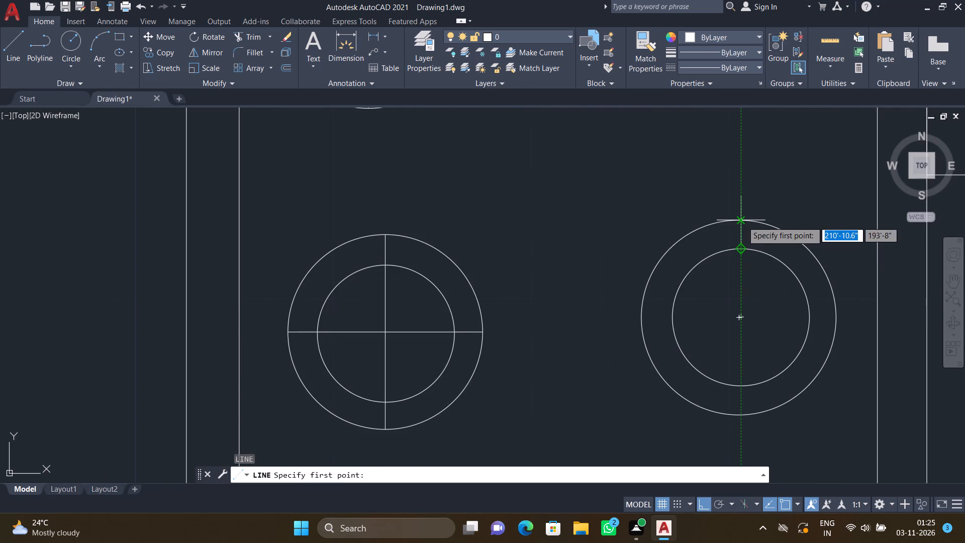
left_click(742, 221)
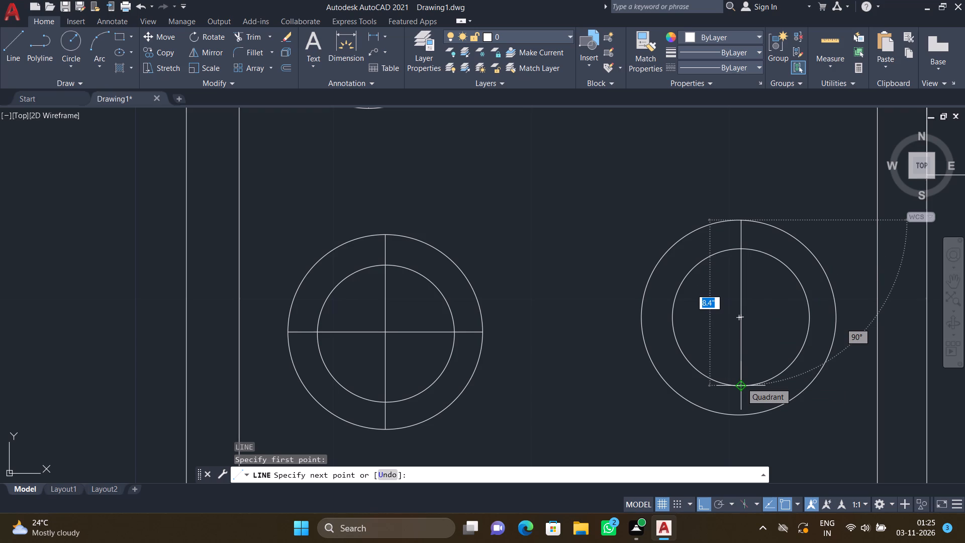
scroll(742, 410, "up", 1)
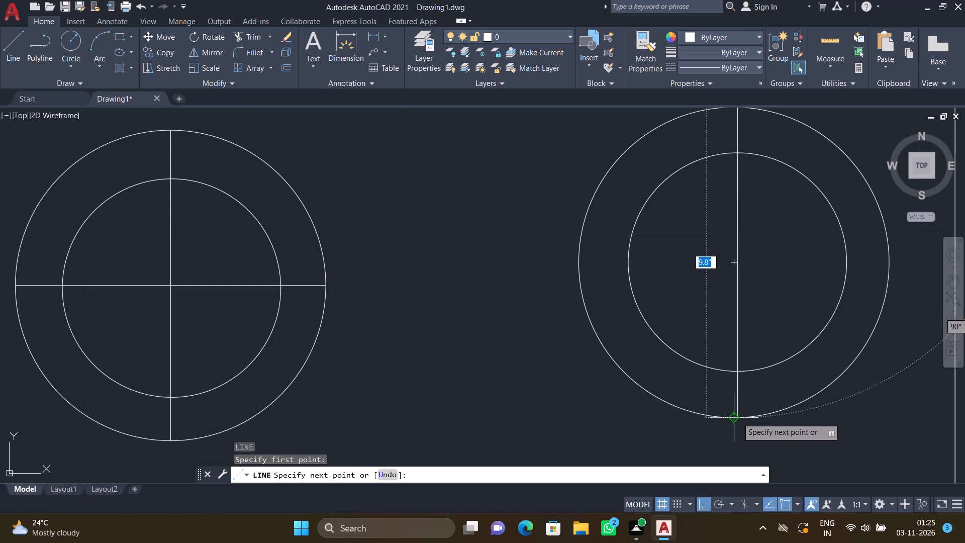
left_click(736, 421)
key("Return")
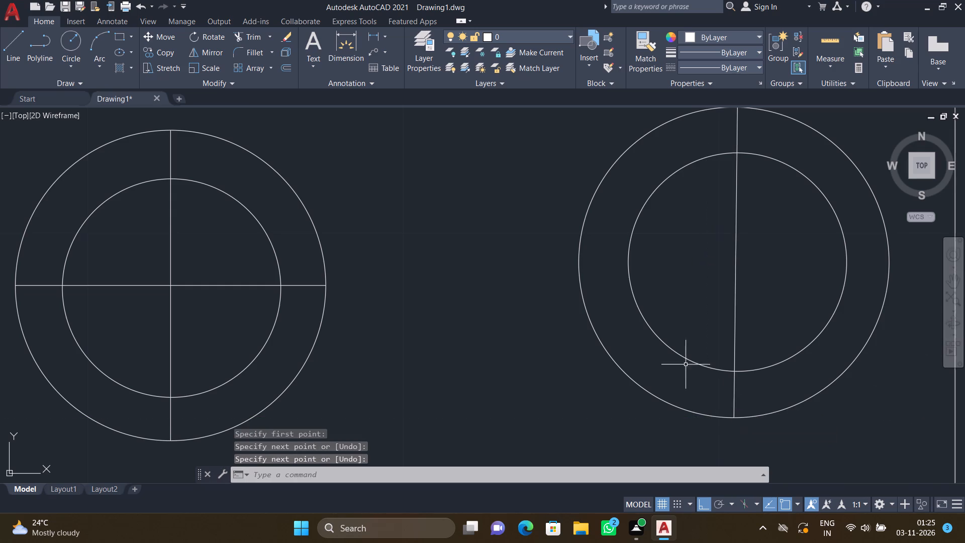
Draw a horizontal line across the southeast burner between its outer circle's west and east quadrants, completing the cross.
scroll(698, 307, "down", 2)
scroll(710, 286, "up", 2)
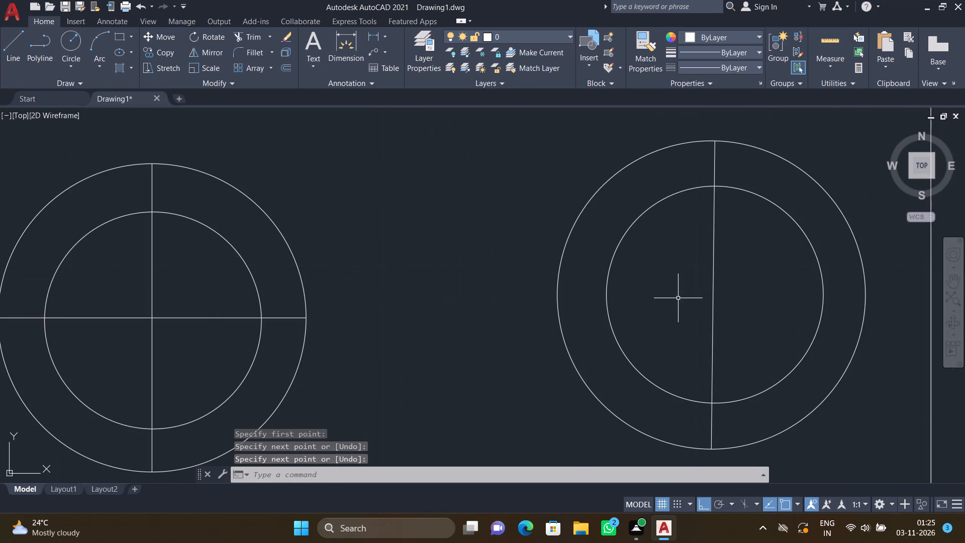
key("l")
key("Return")
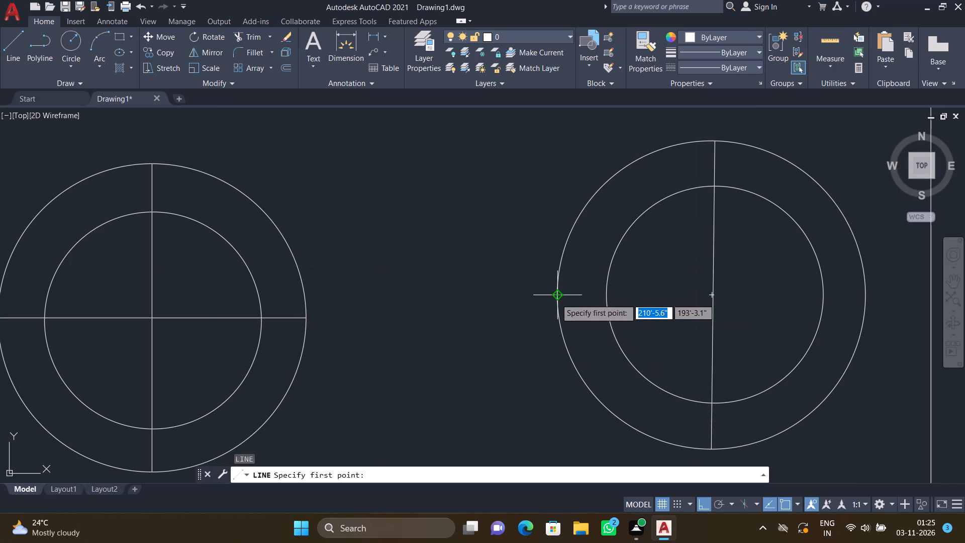
left_click(556, 299)
scroll(850, 299, "up", 2)
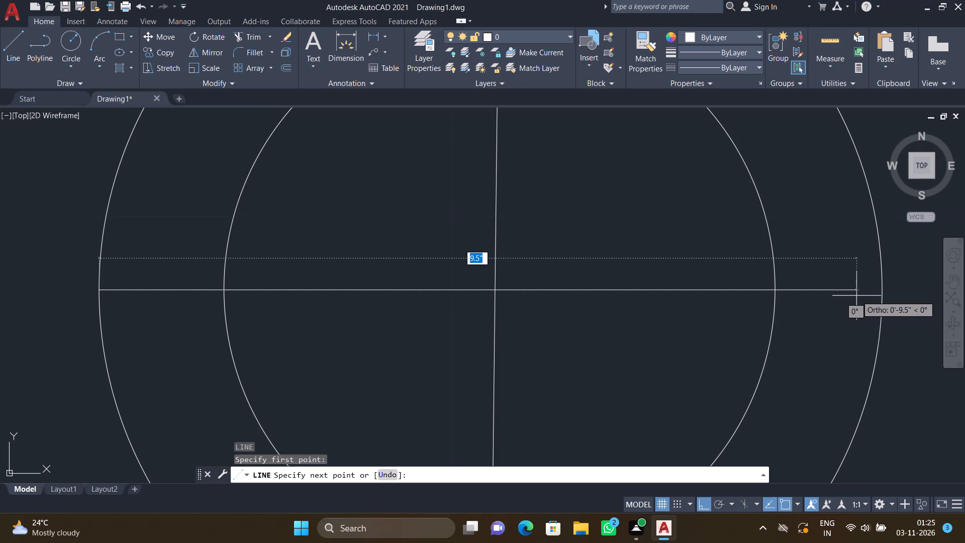
left_click(882, 292)
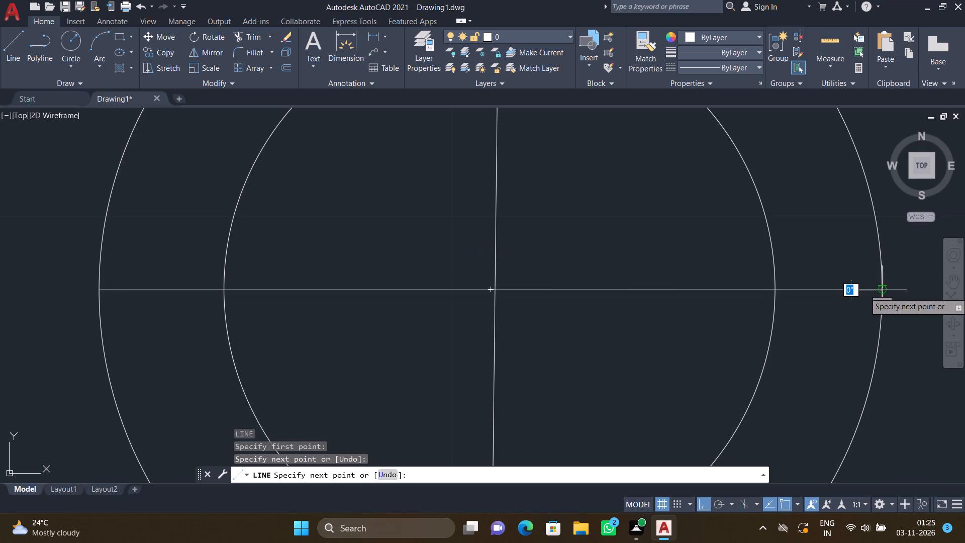
key("Return")
Trim away the cross lines inside the northwest burner's inner circle.
scroll(616, 366, "down", 4)
scroll(396, 259, "down", 2)
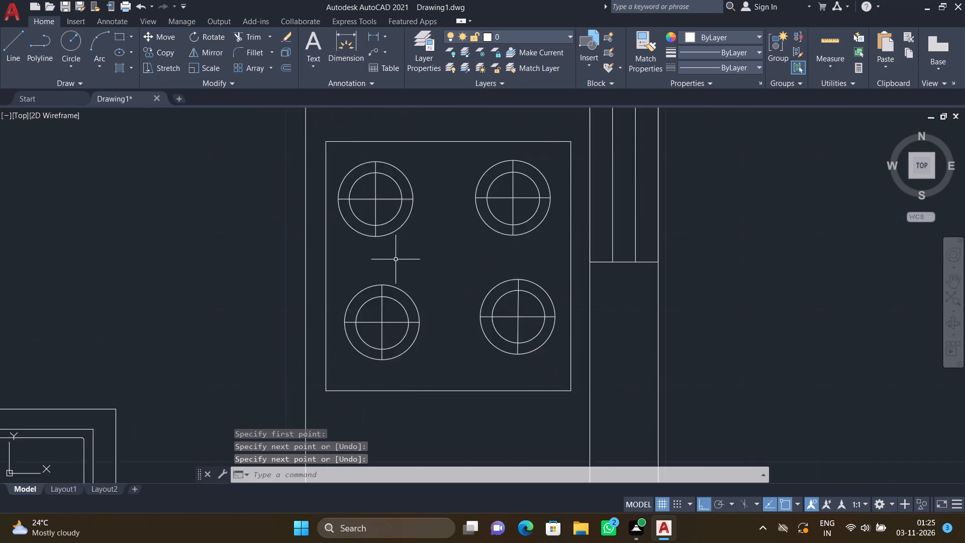
key("t")
key("r")
key("Return")
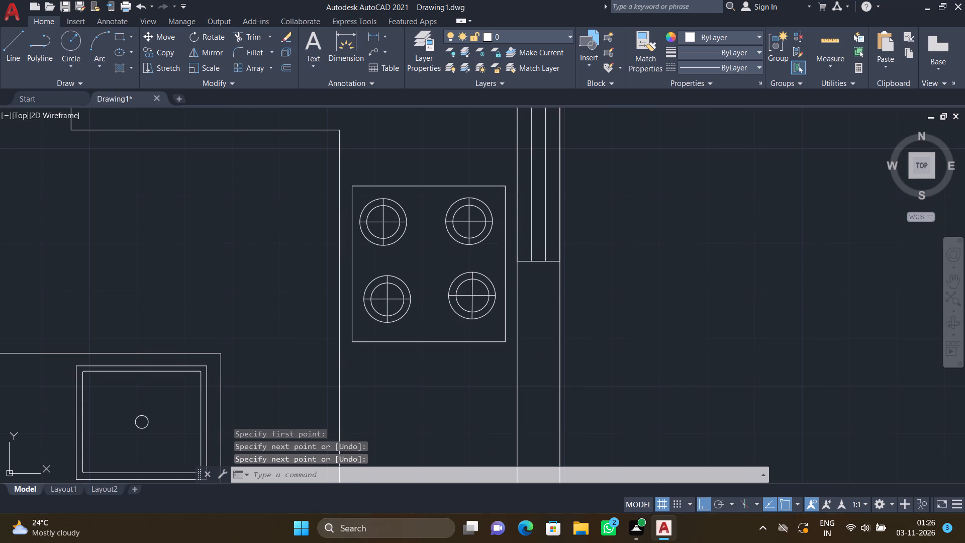
scroll(372, 215, "up", 5)
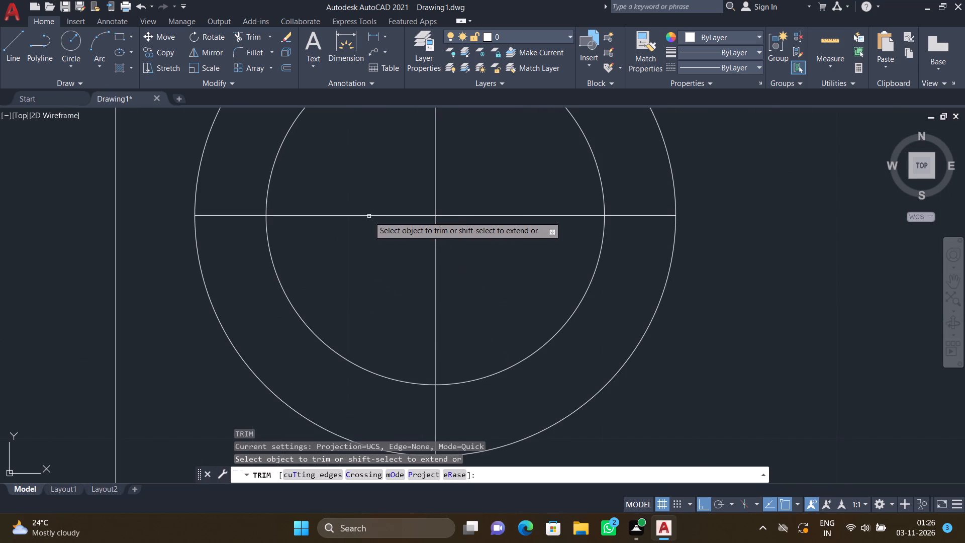
left_click_drag(363, 205, 454, 272)
scroll(440, 210, "down", 2)
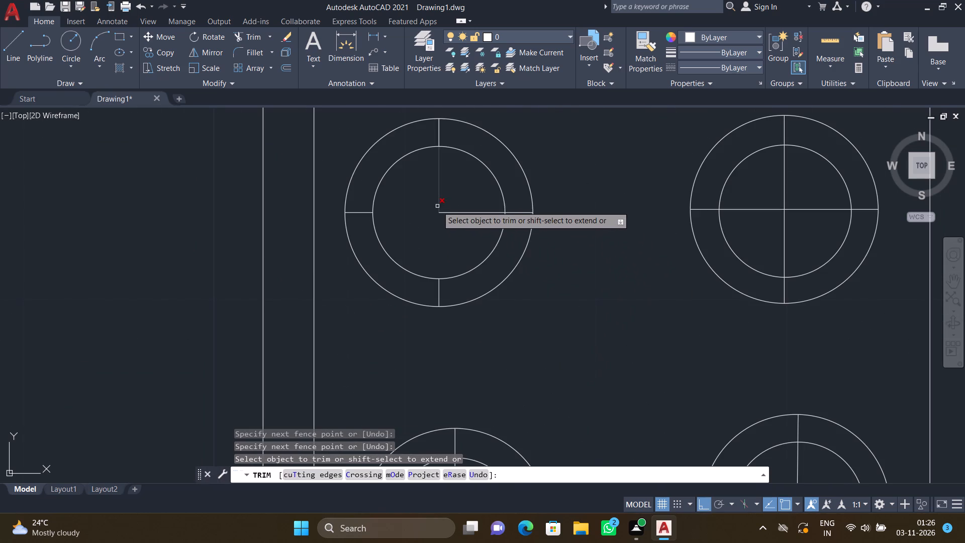
scroll(437, 187, "up", 2)
left_click_drag(430, 178, 492, 240)
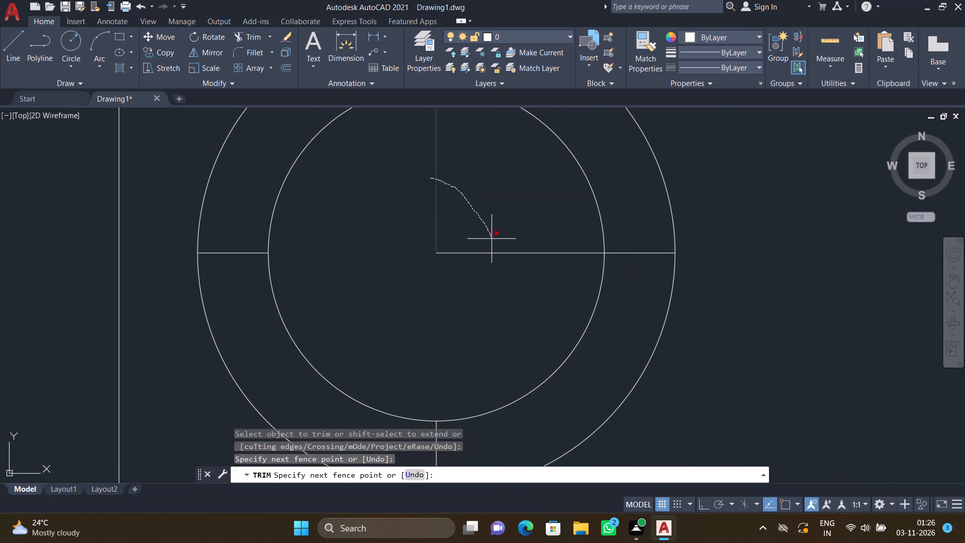
left_click_drag(492, 240, 497, 261)
scroll(501, 259, "down", 3)
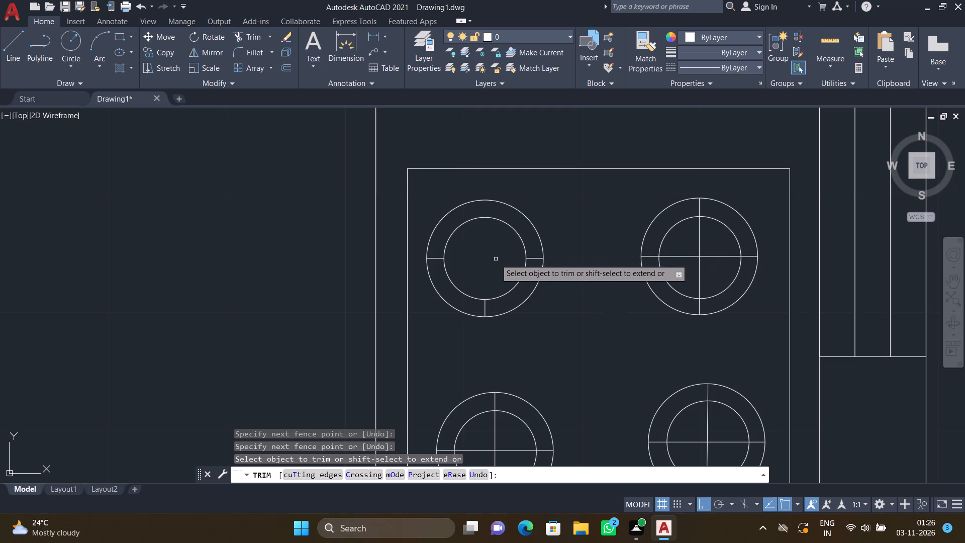
key("Return")
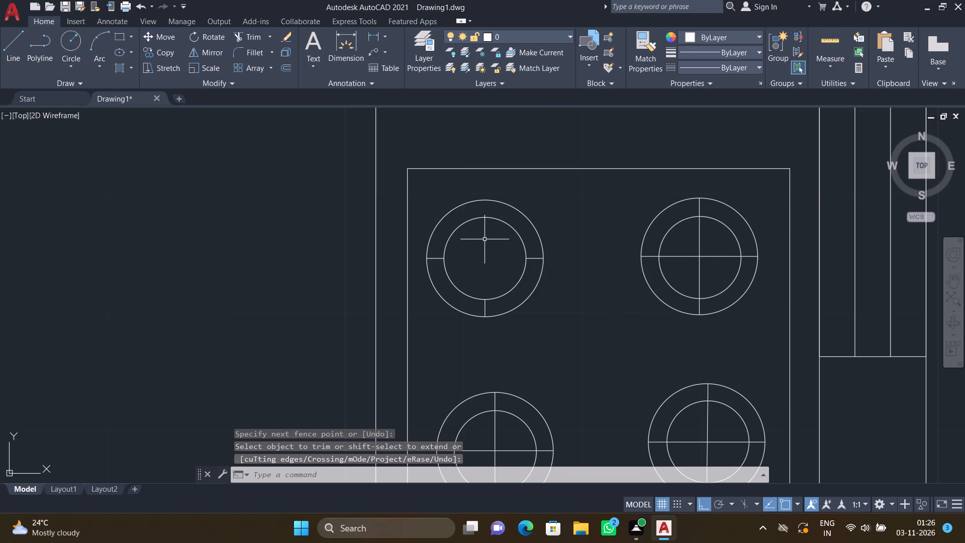
Draw a short vertical line on the northwest burner from the inner circle's top quadrant to the outer circle's top quadrant.
key("l")
key("Return")
scroll(481, 222, "up", 1)
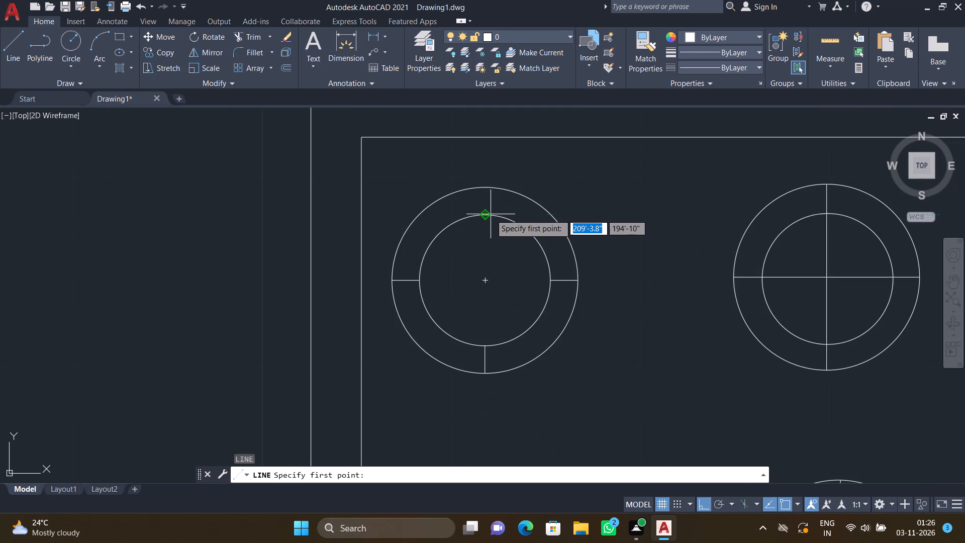
left_click(483, 215)
scroll(479, 190, "up", 2)
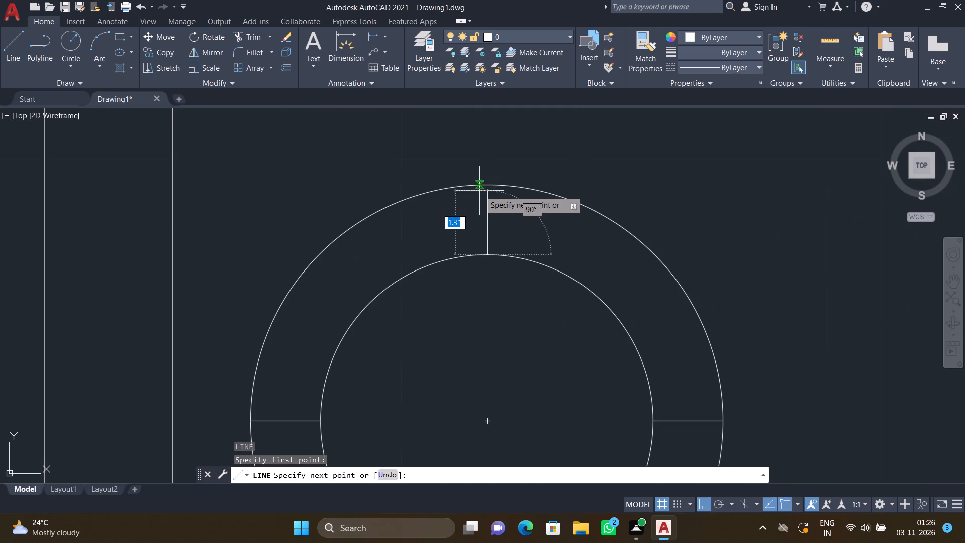
left_click(487, 183)
key("Return")
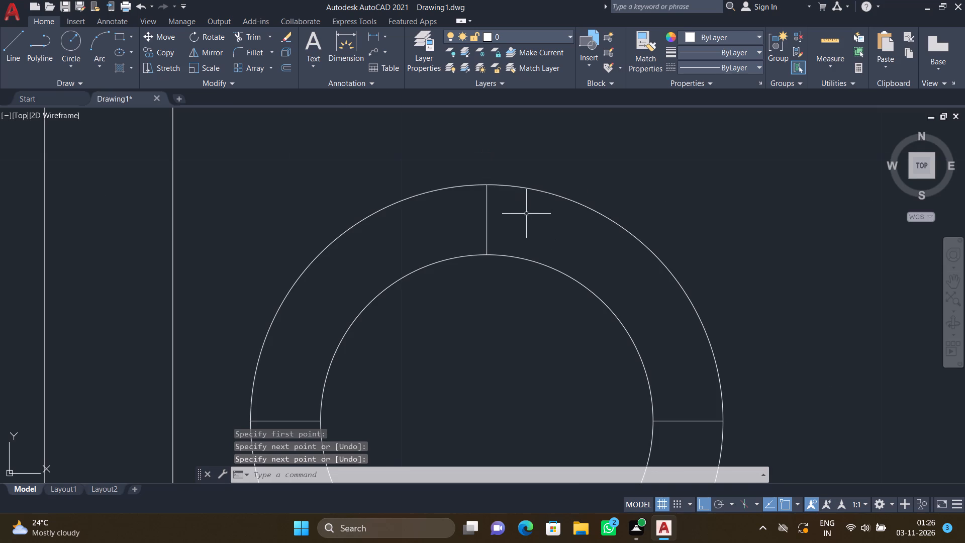
Trim away the cross lines inside the northeast burner's inner circle, leaving four short ticks between the circles.
scroll(527, 216, "down", 5)
key("t")
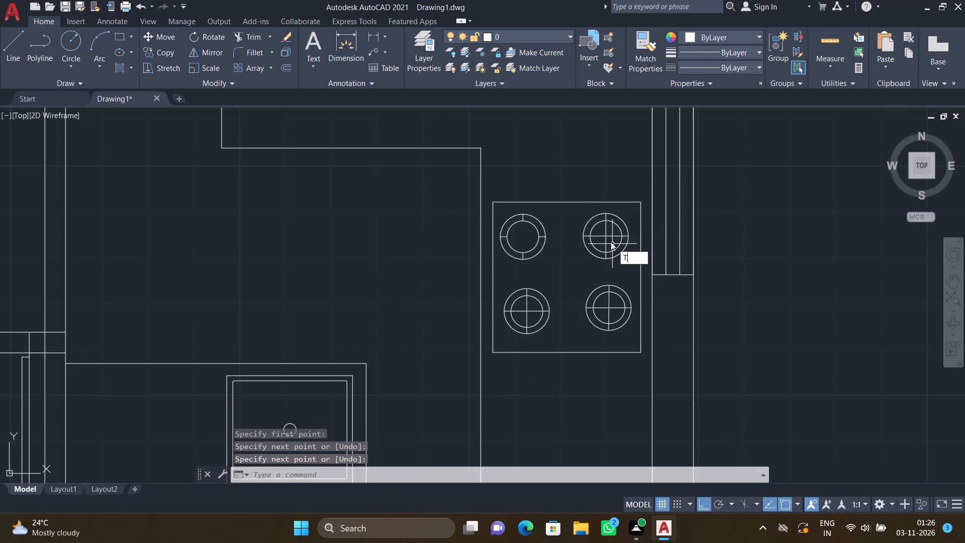
key("r")
key("Return")
scroll(585, 237, "up", 3)
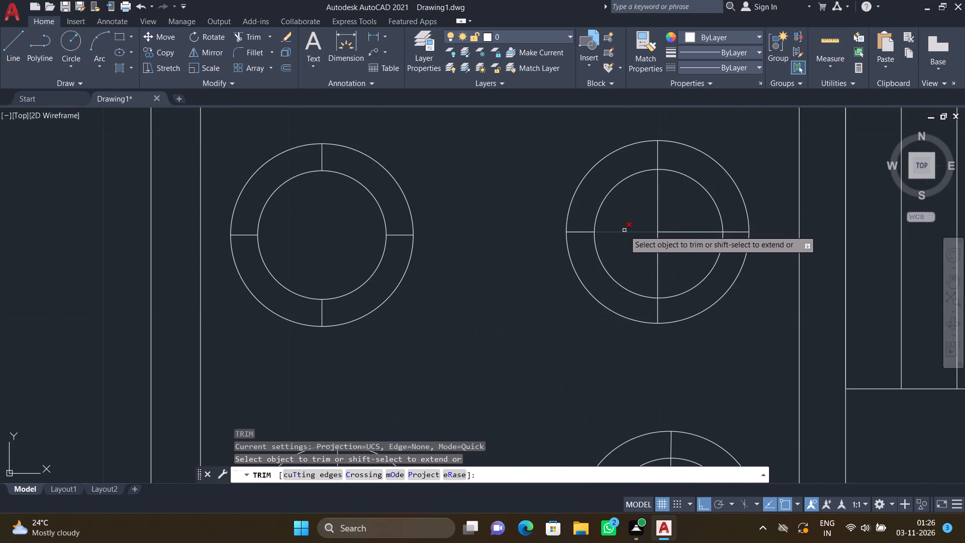
scroll(625, 229, "up", 1)
left_click_drag(627, 227, 678, 260)
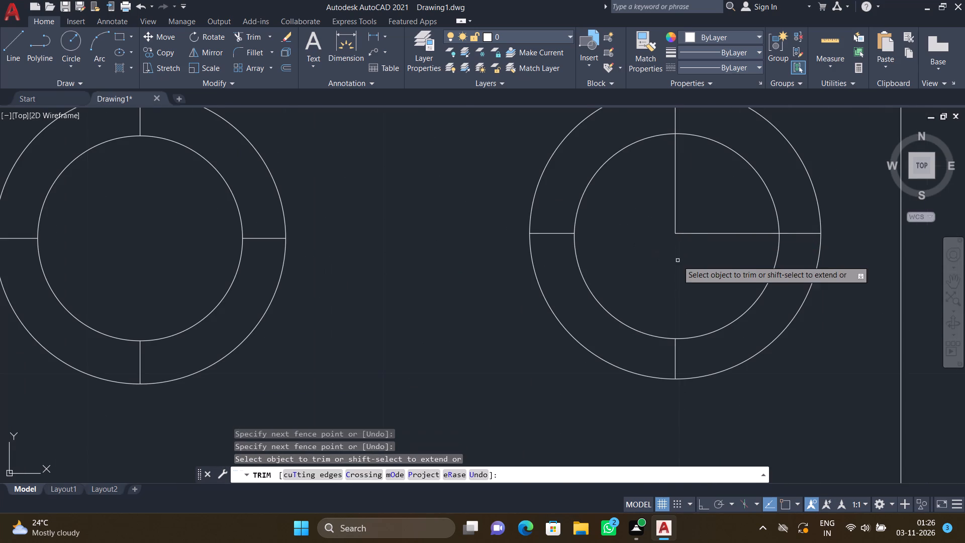
left_click_drag(665, 211, 711, 249)
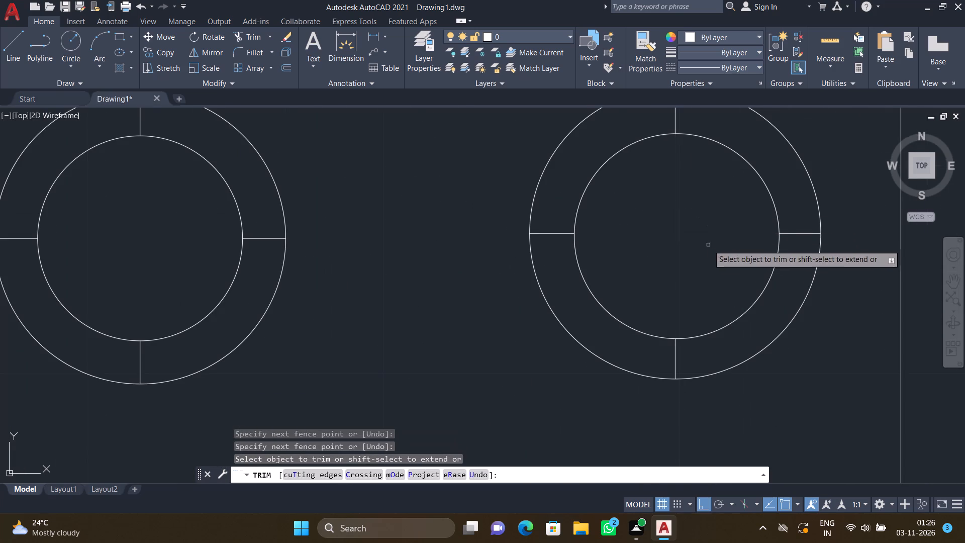
Trim away the four cross-line segments inside the southwest burner's inner circle.
scroll(697, 246, "down", 4)
scroll(610, 330, "up", 3)
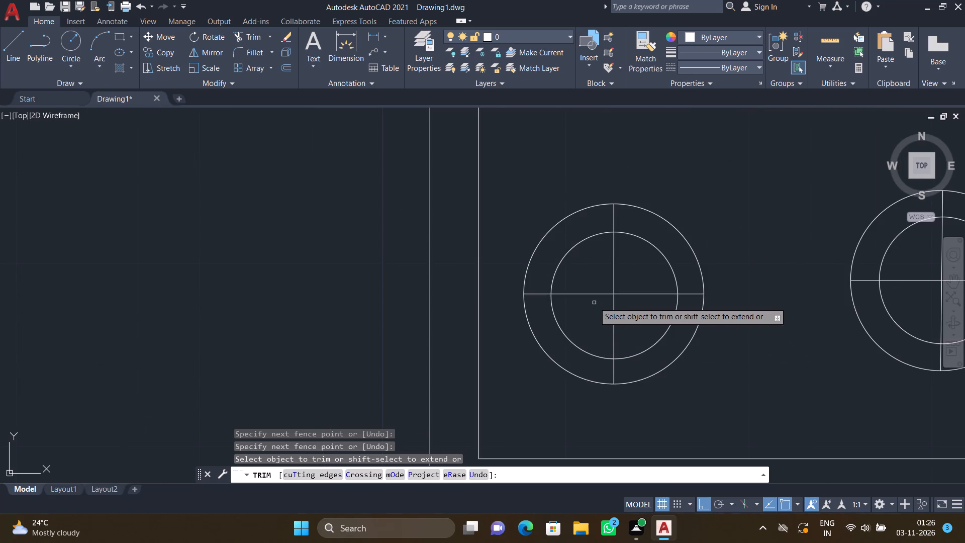
scroll(595, 302, "up", 2)
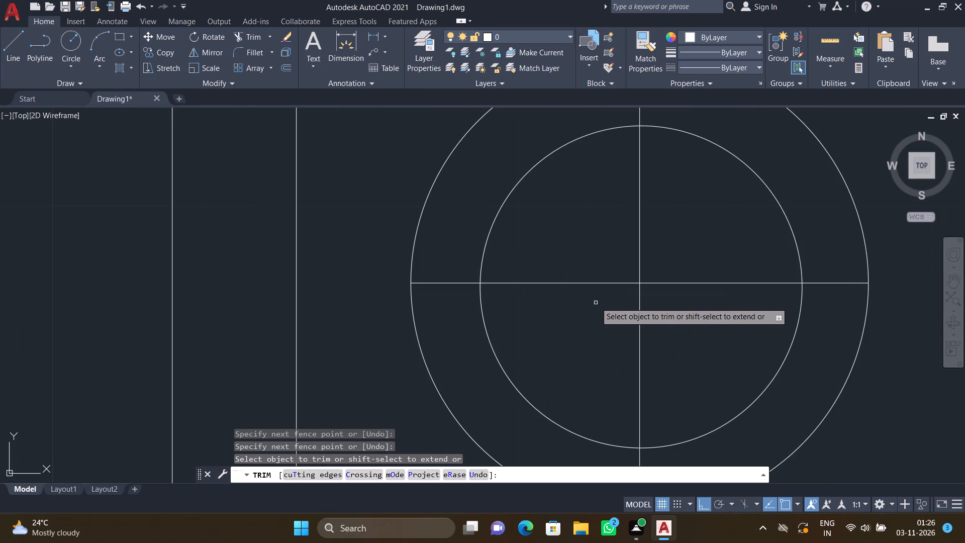
left_click(594, 284)
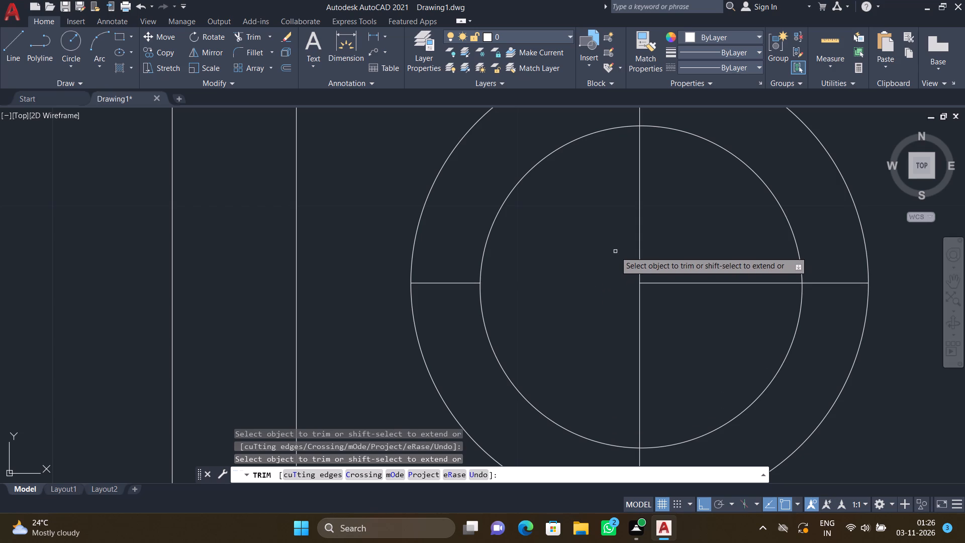
left_click(640, 240)
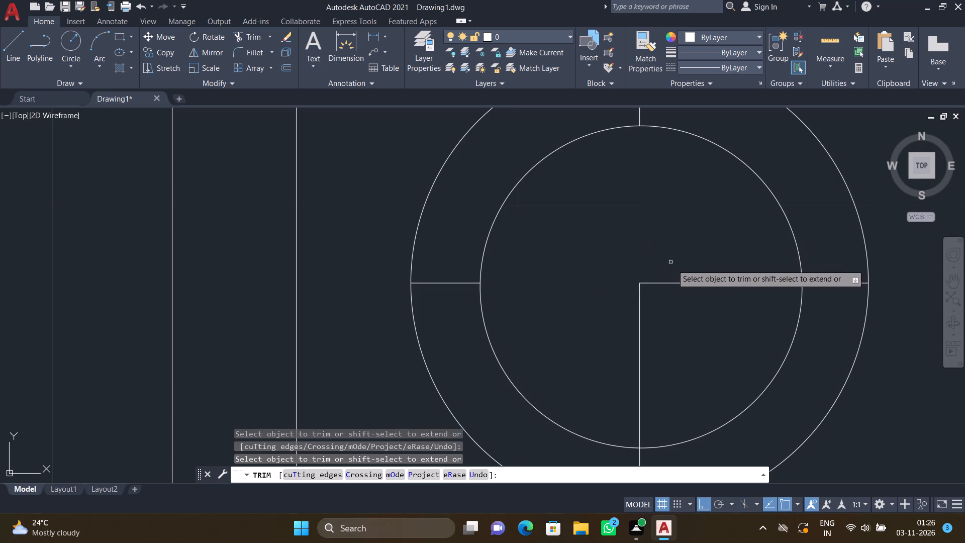
left_click(690, 282)
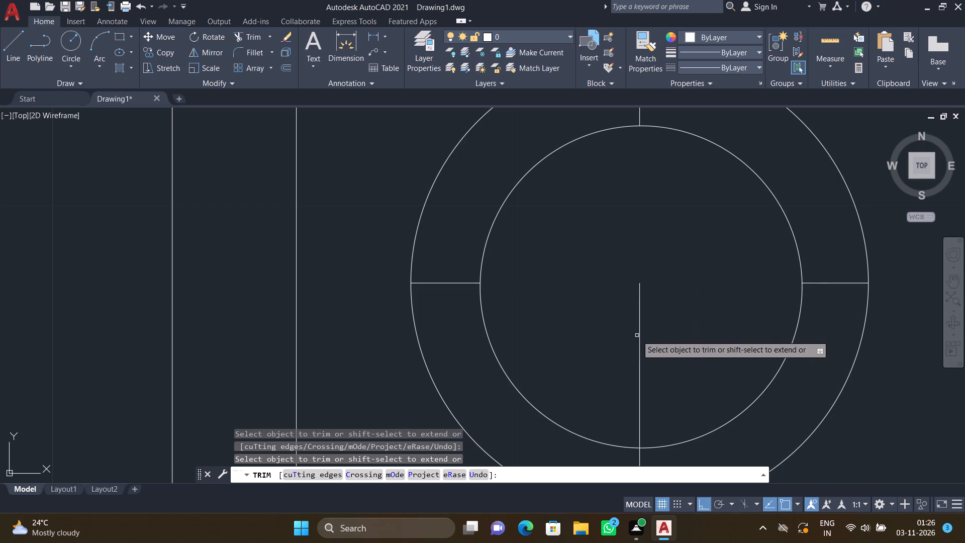
left_click(640, 335)
Trim away the four cross-line segments inside the southeast burner's inner circle.
scroll(638, 332, "down", 4)
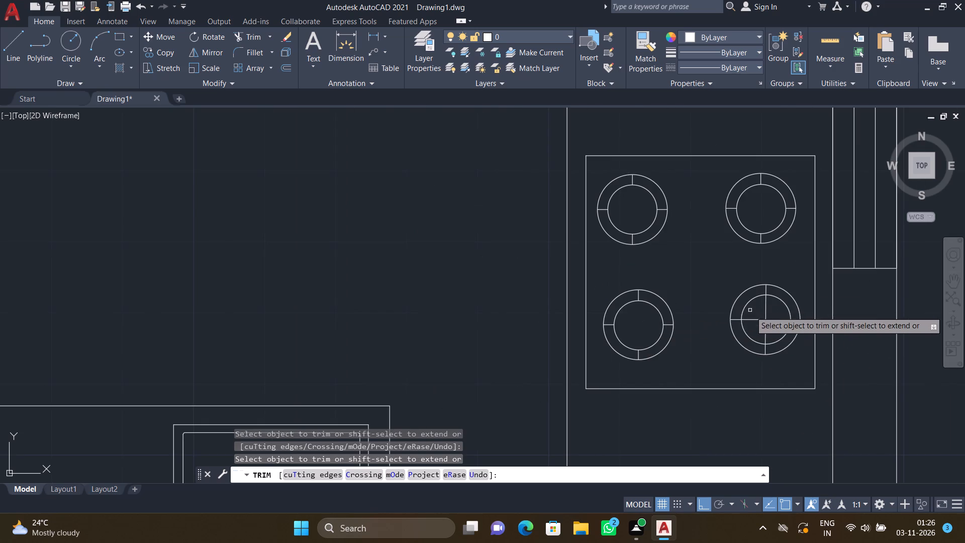
scroll(770, 320, "up", 4)
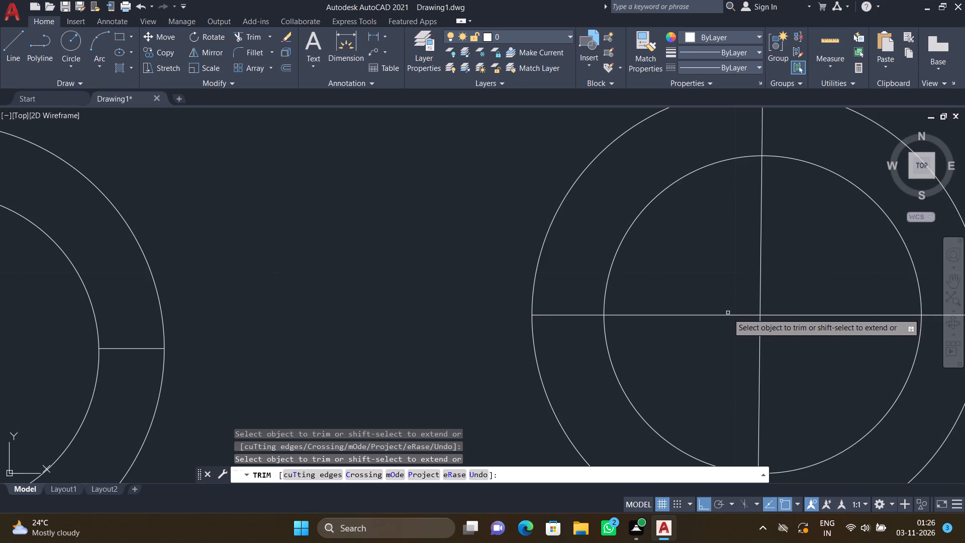
left_click(728, 315)
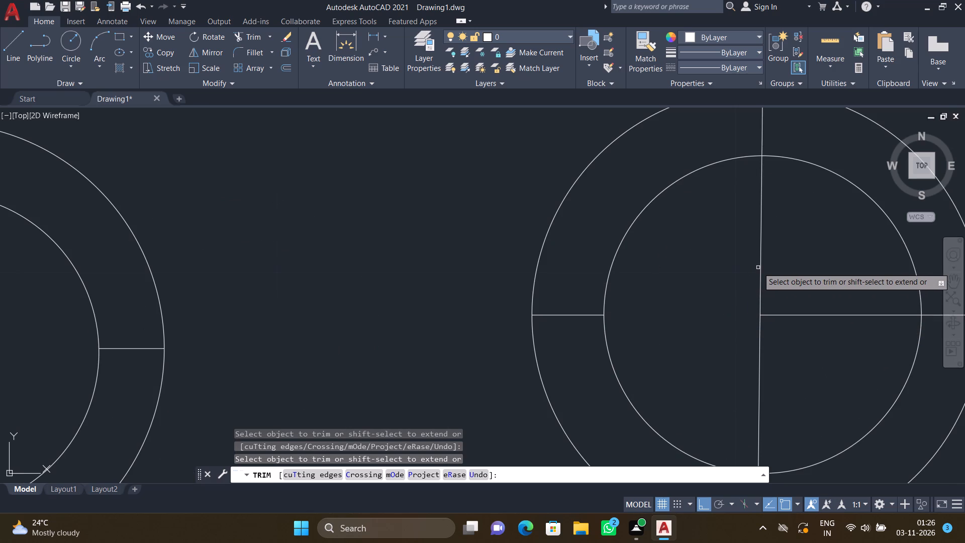
left_click(758, 268)
left_click(766, 274)
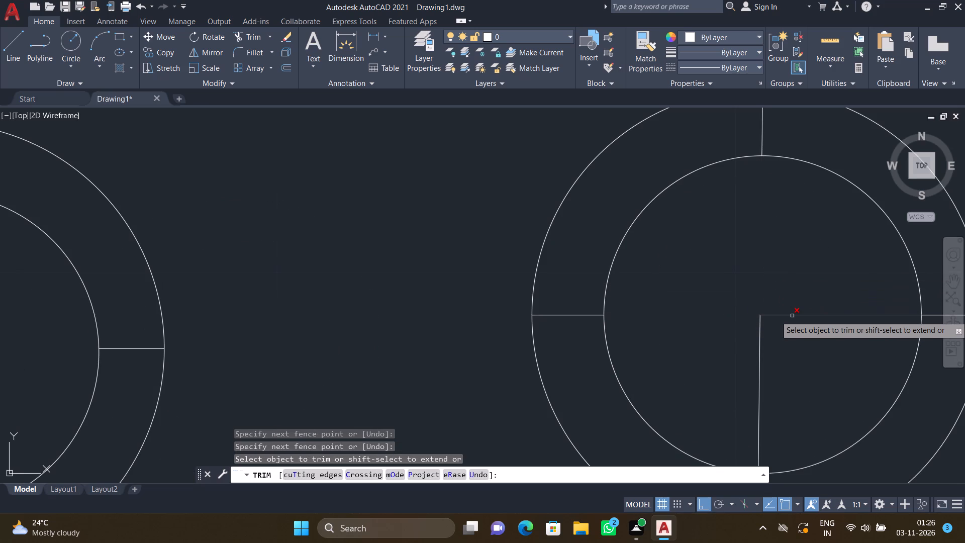
left_click(792, 315)
left_click(760, 339)
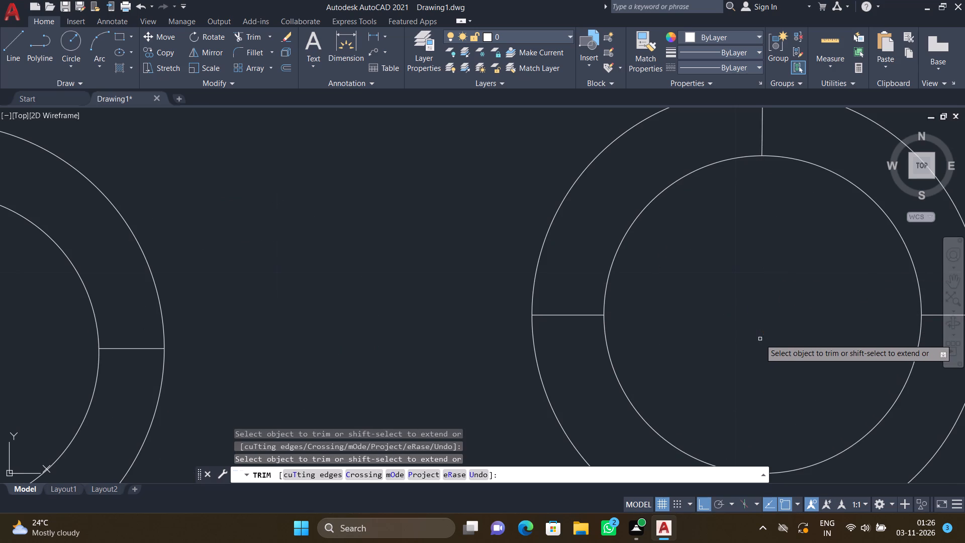
key("Return")
scroll(734, 338, "down", 3)
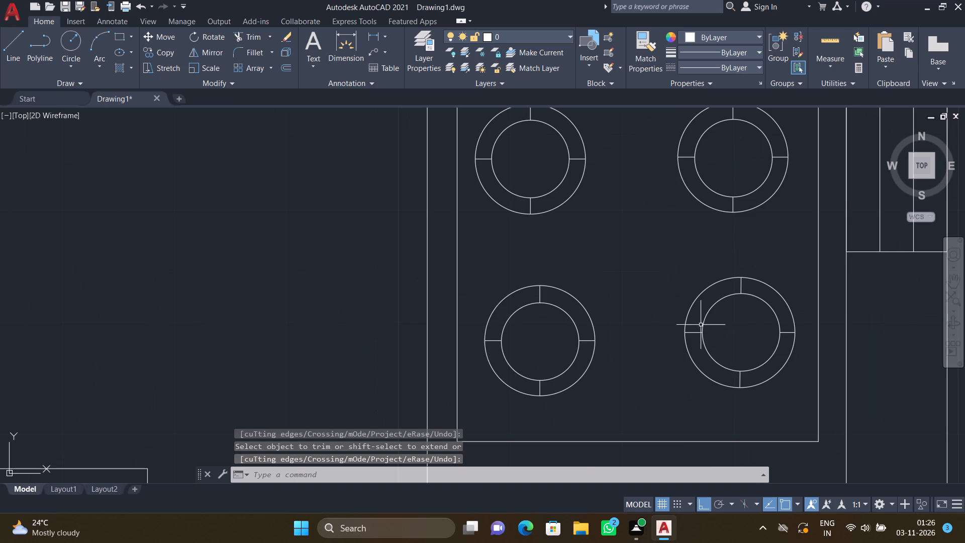
Draw a small knob circle centred about 3 inches below the midpoint of the southwest burner's south tick.
scroll(691, 328, "down", 2)
scroll(634, 368, "up", 3)
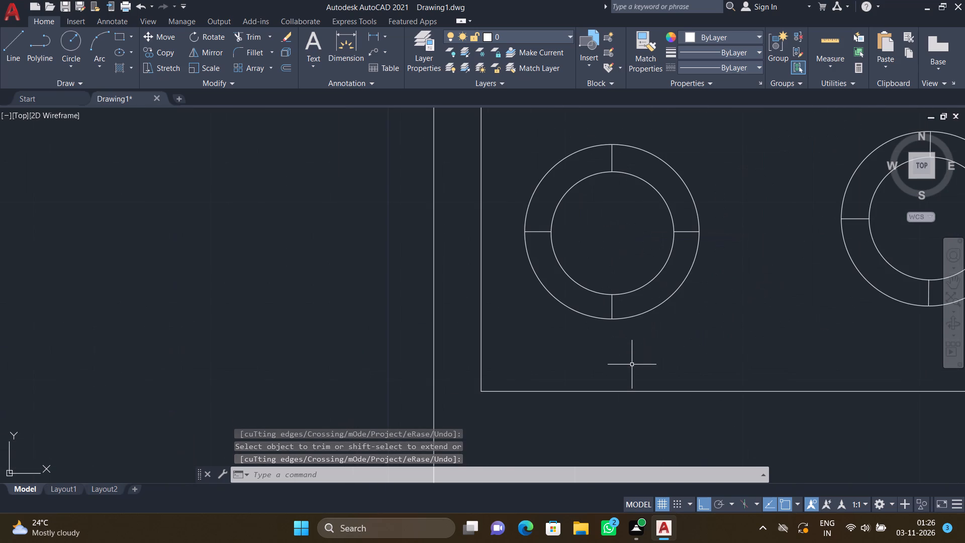
key("c")
key("Return")
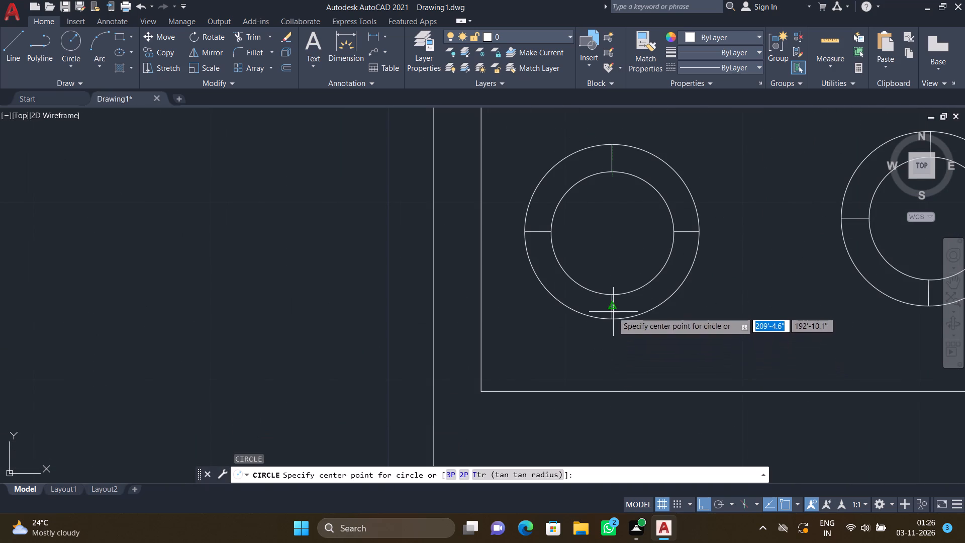
left_click(613, 361)
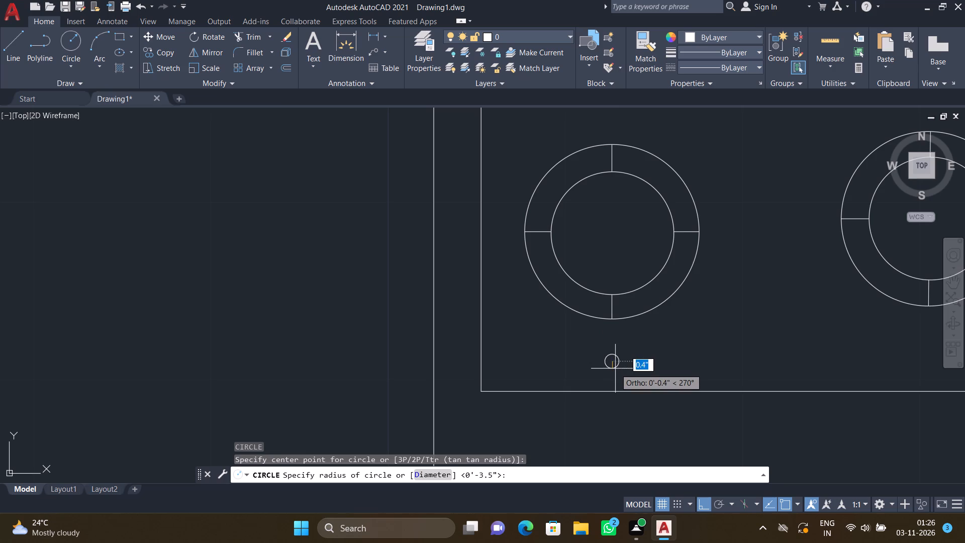
scroll(616, 369, "up", 2)
left_click(616, 376)
scroll(624, 366, "down", 3)
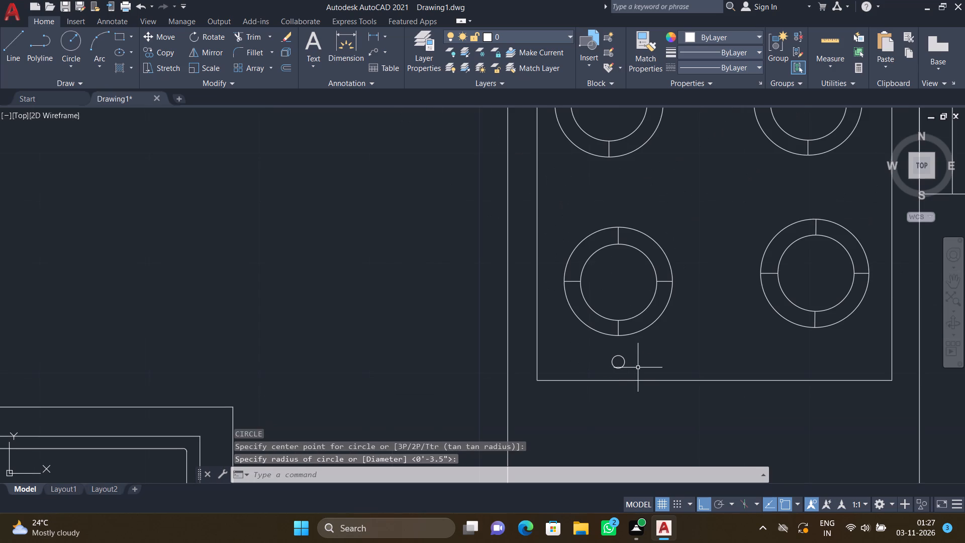
Copy the knob circle about 1'-6" east so that it sits below the southeast burner.
key("c")
key("o")
key("Return")
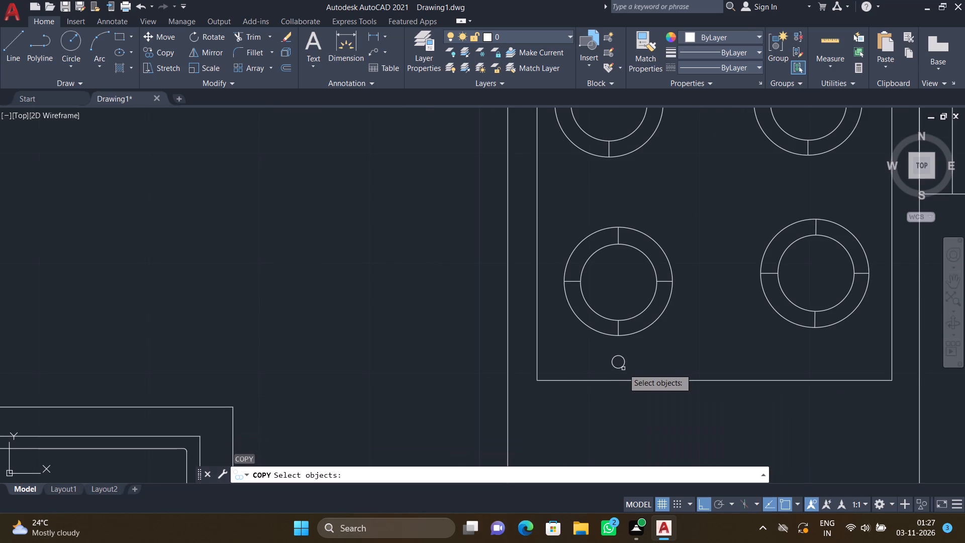
scroll(618, 366, "up", 2)
left_click(624, 369)
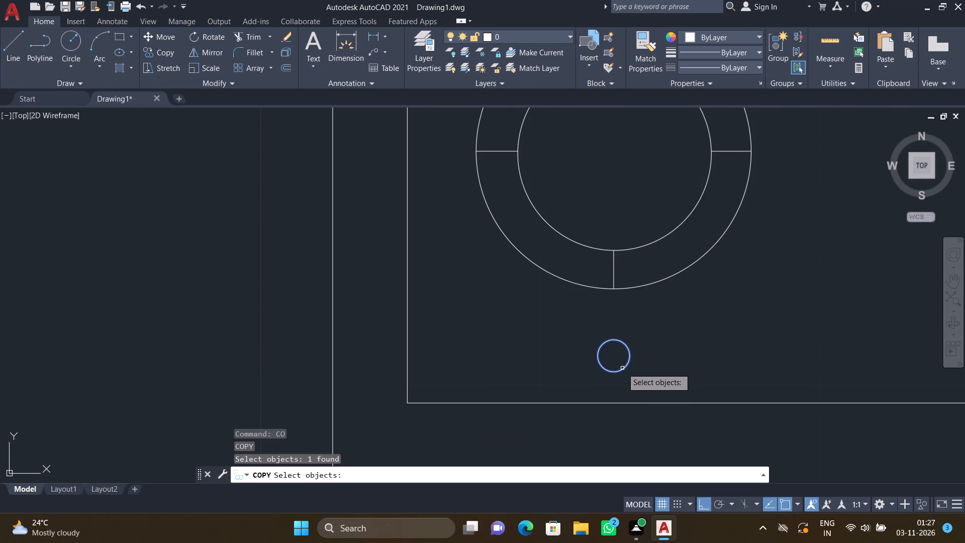
key("Return")
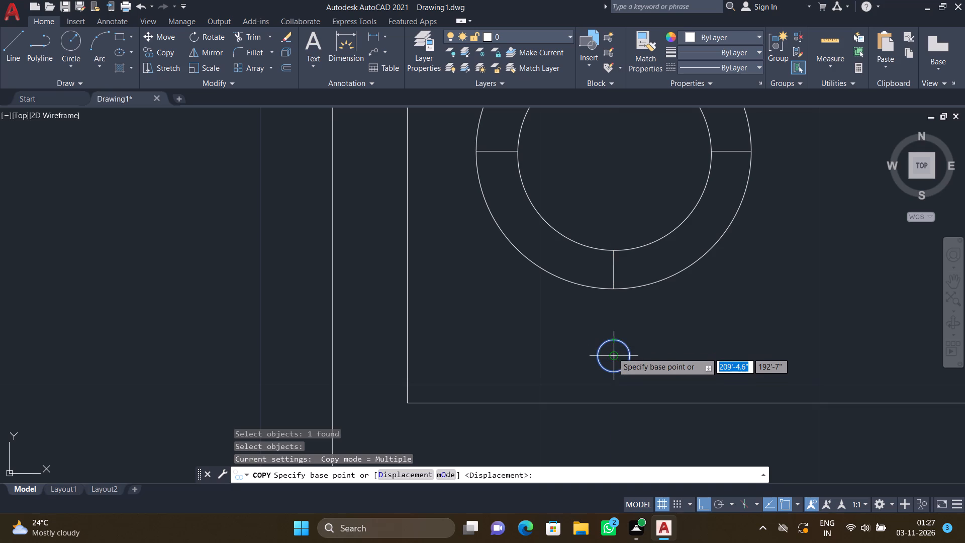
left_click(613, 354)
scroll(740, 357, "down", 4)
scroll(794, 351, "up", 2)
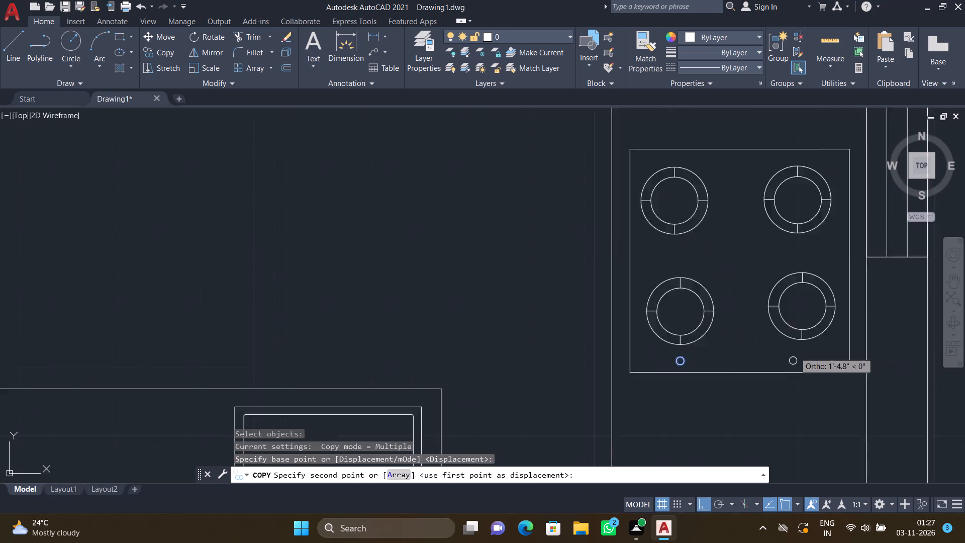
scroll(795, 352, "up", 1)
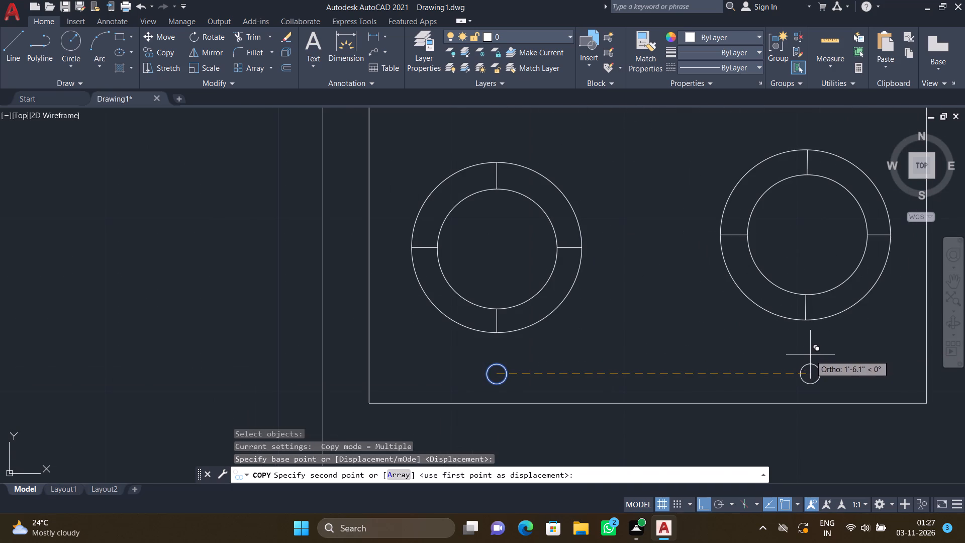
left_click(810, 354)
key("Return")
Draw a rectangle about 2'-3" wide and 2'-8" deep against the kitchen's north wall, between the west wall and the counter.
scroll(691, 354, "down", 3)
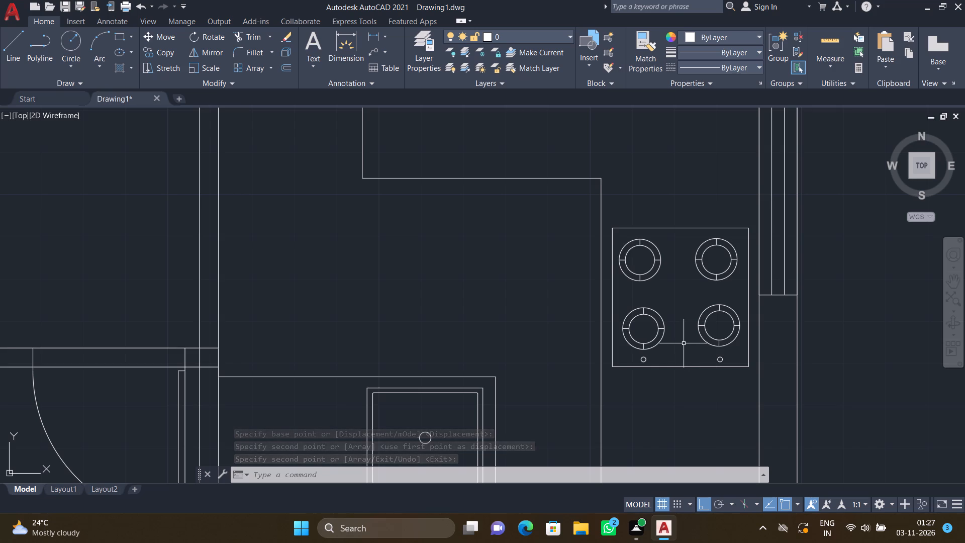
scroll(636, 280, "down", 2)
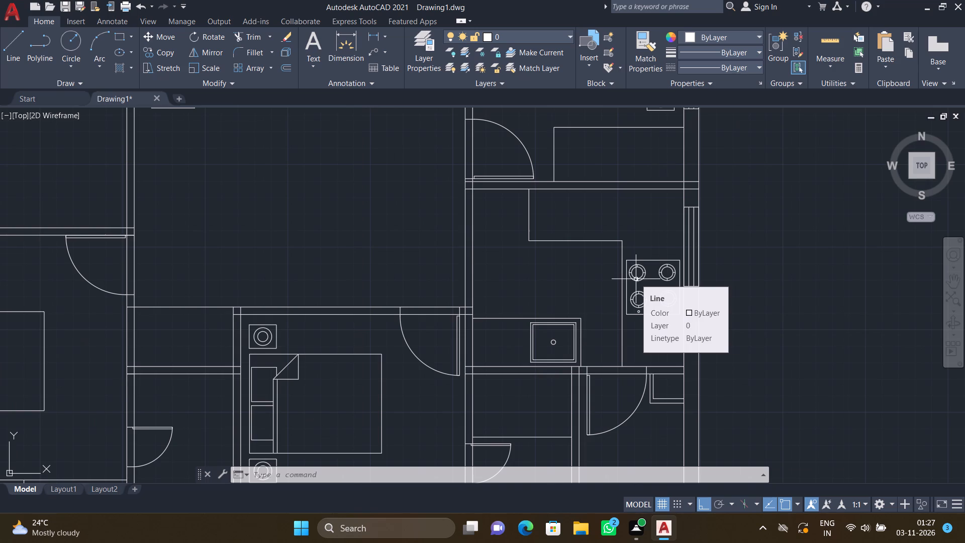
scroll(502, 206, "up", 2)
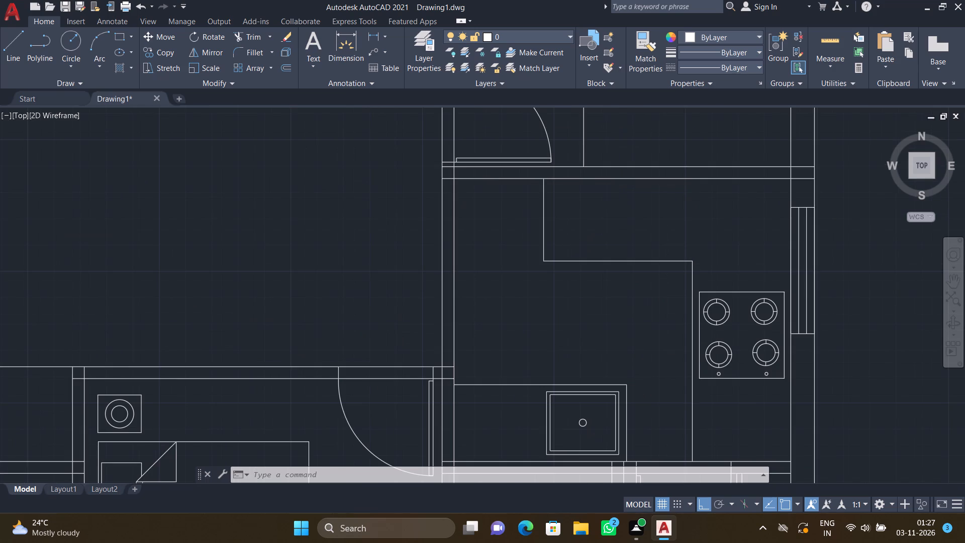
type("REC")
key("Return")
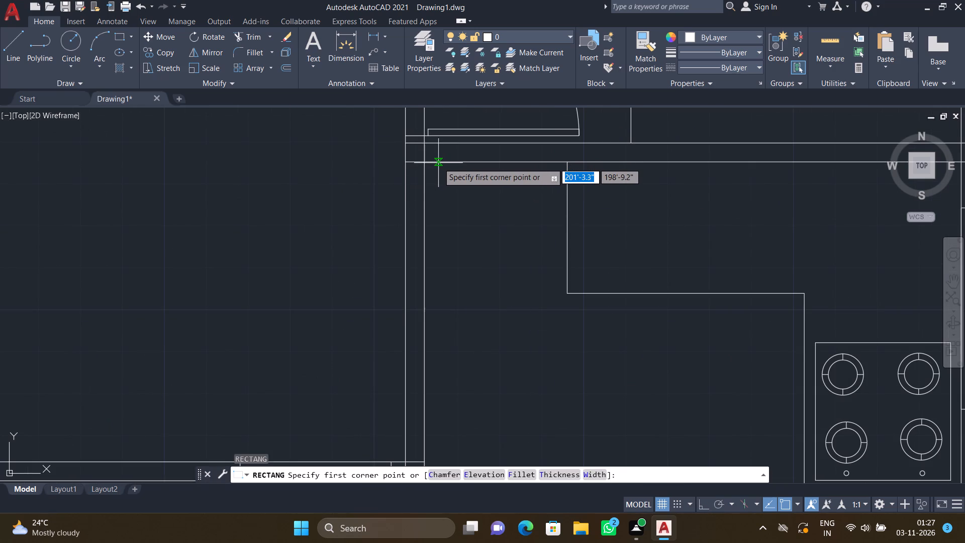
left_click_drag(438, 163, 438, 167)
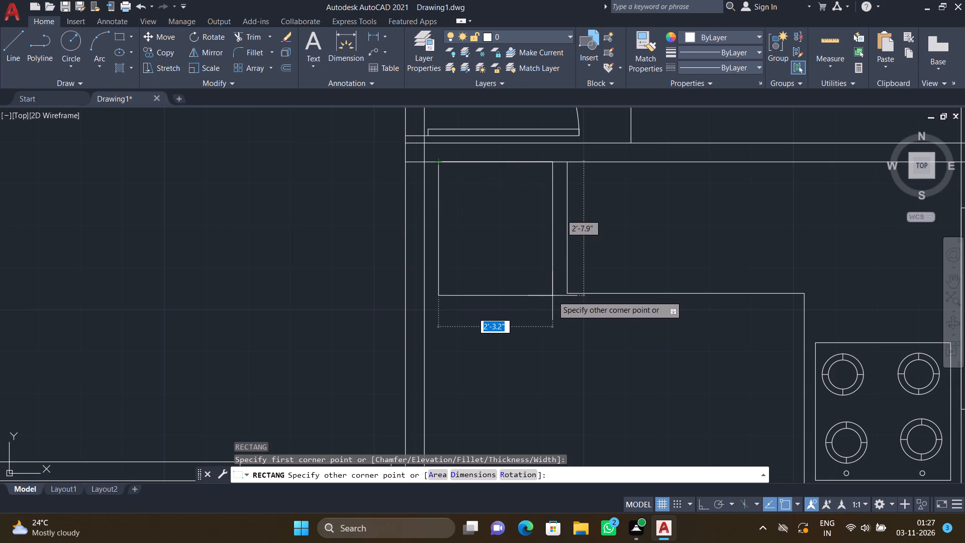
left_click(552, 296)
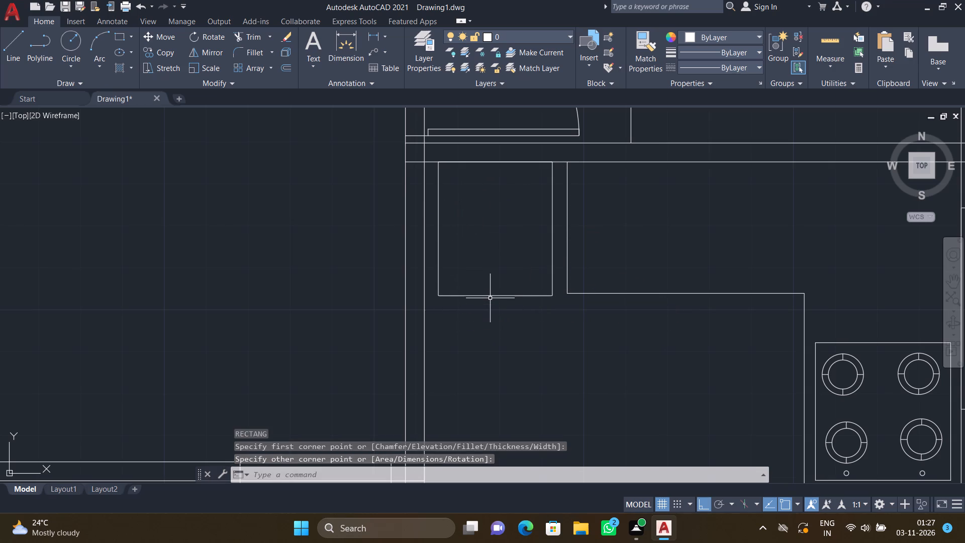
Explode the six-chair dining table symbol among the loose furniture symbols outside the floor plan.
scroll(498, 301, "down", 4)
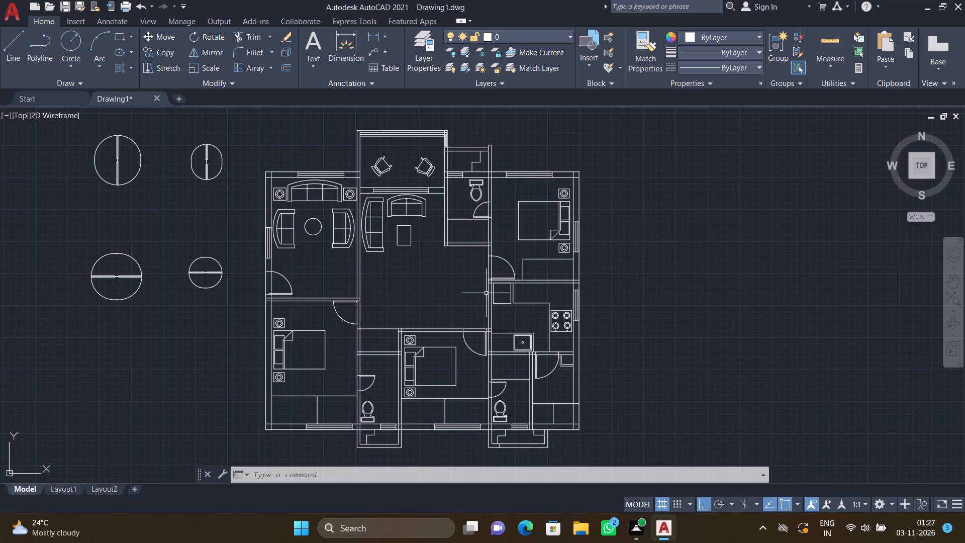
scroll(477, 299, "down", 3)
scroll(268, 380, "down", 2)
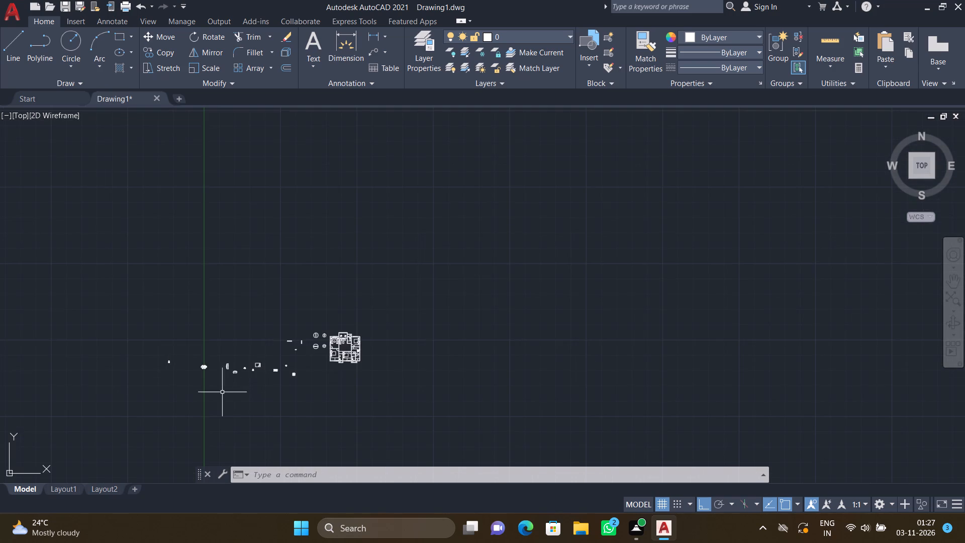
scroll(220, 391, "up", 3)
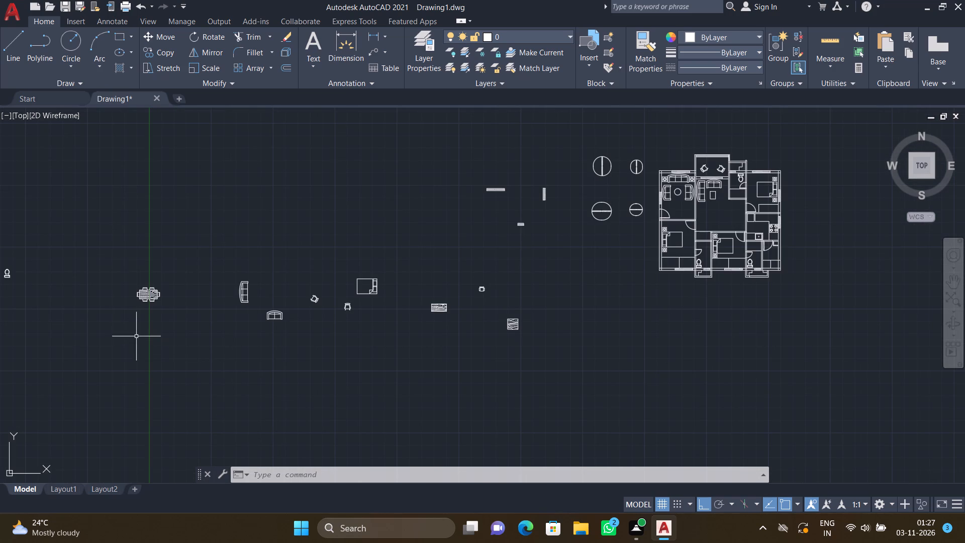
scroll(162, 314, "up", 2)
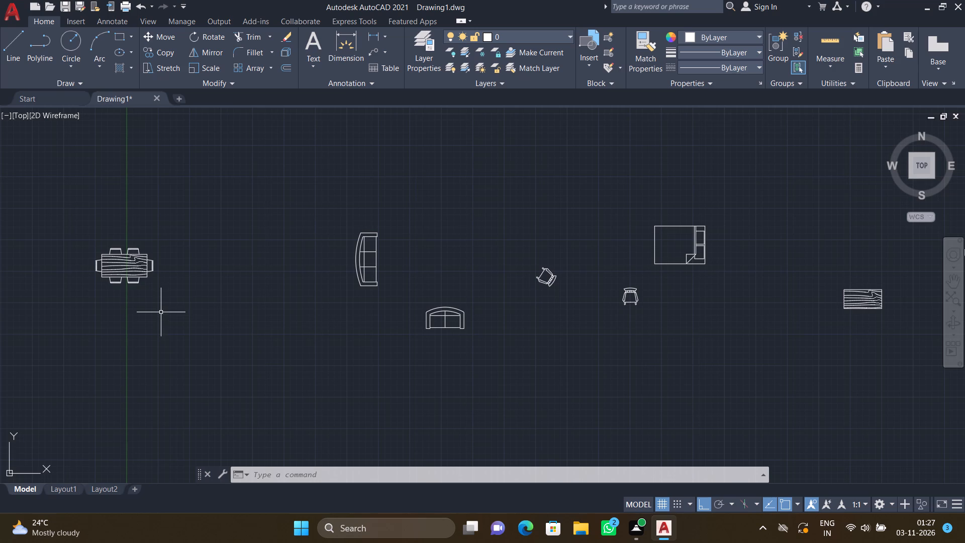
scroll(156, 281, "up", 1)
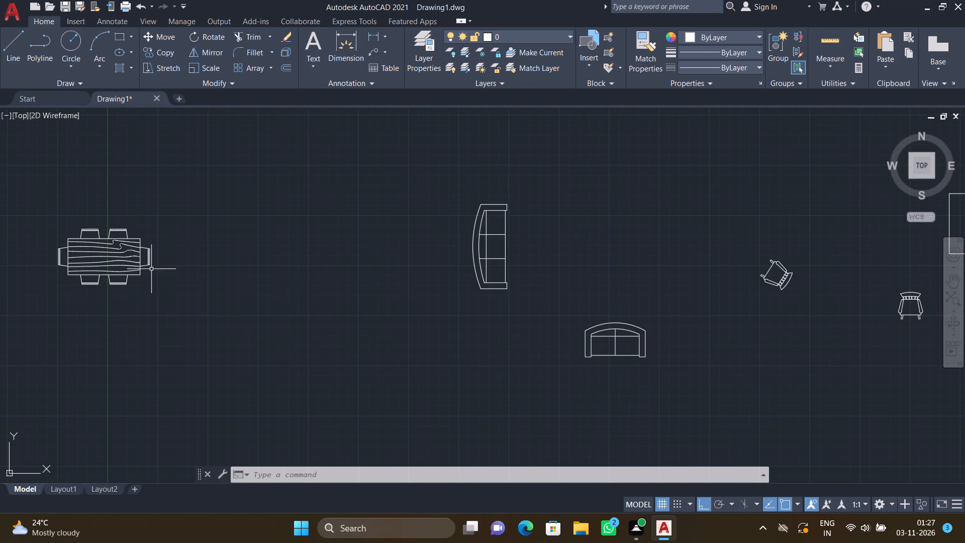
key("x")
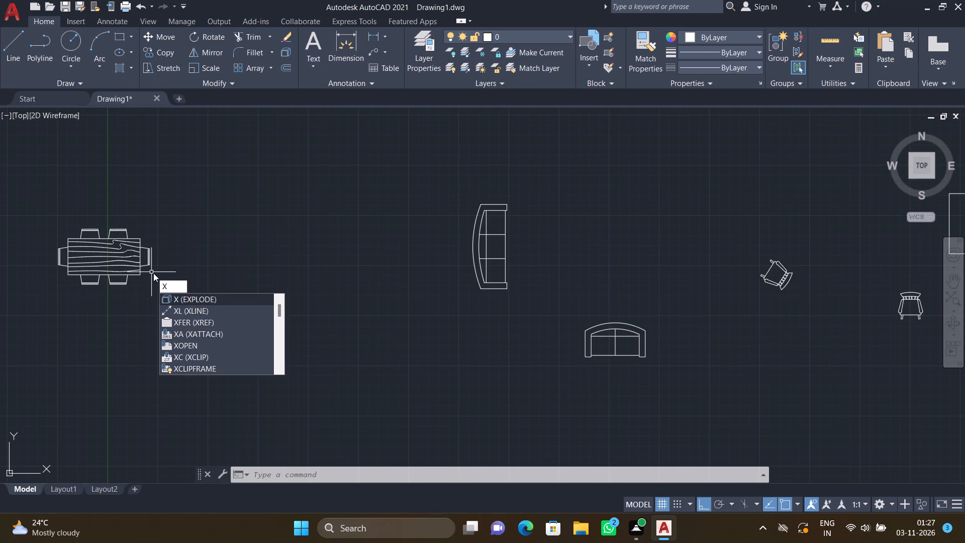
key("Return")
left_click(170, 303)
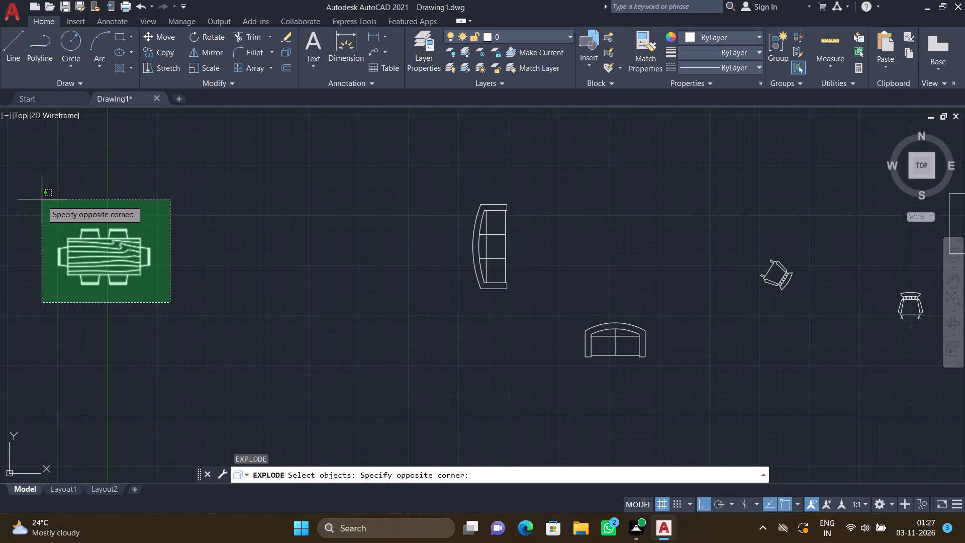
left_click(40, 200)
key("Return")
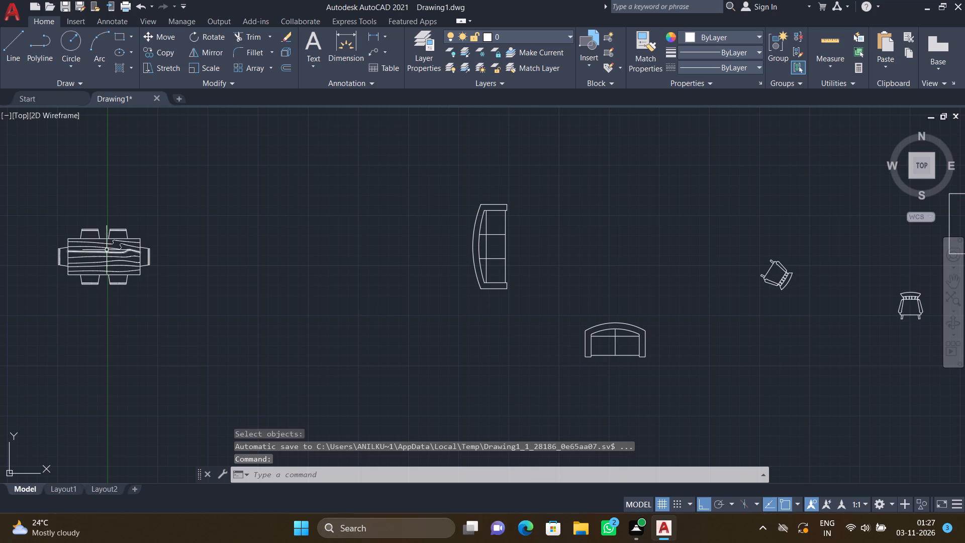
Erase the chairs at the east and west ends of the dining table.
scroll(100, 245, "up", 2)
scroll(226, 297, "up", 1)
left_click_drag(243, 308, 234, 300)
left_click(199, 211)
key("Delete")
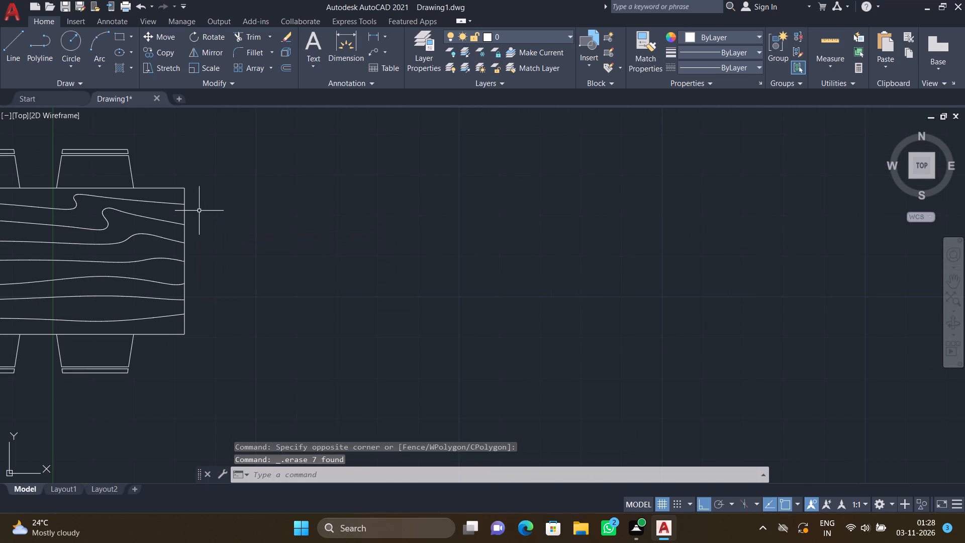
scroll(192, 229, "down", 4)
scroll(141, 237, "up", 4)
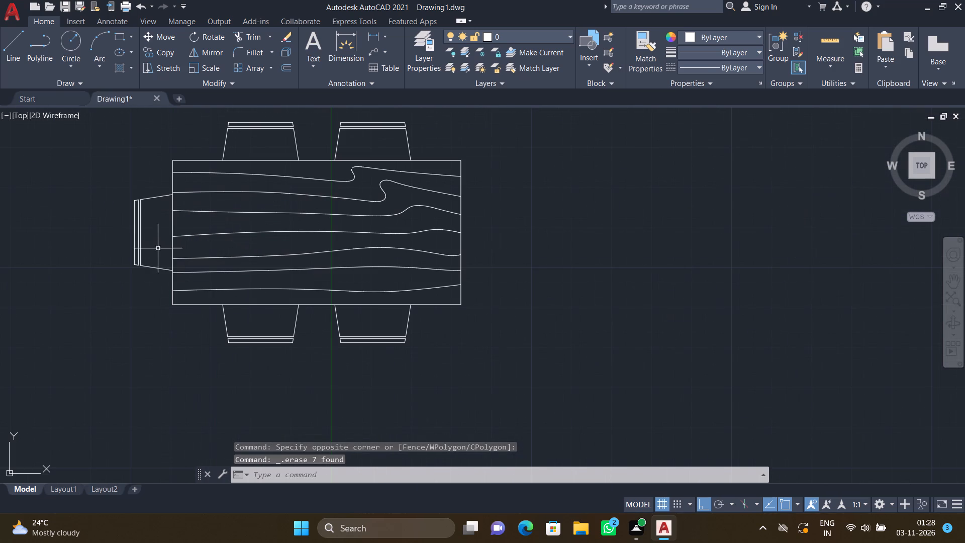
left_click_drag(153, 279, 152, 272)
left_click(127, 171)
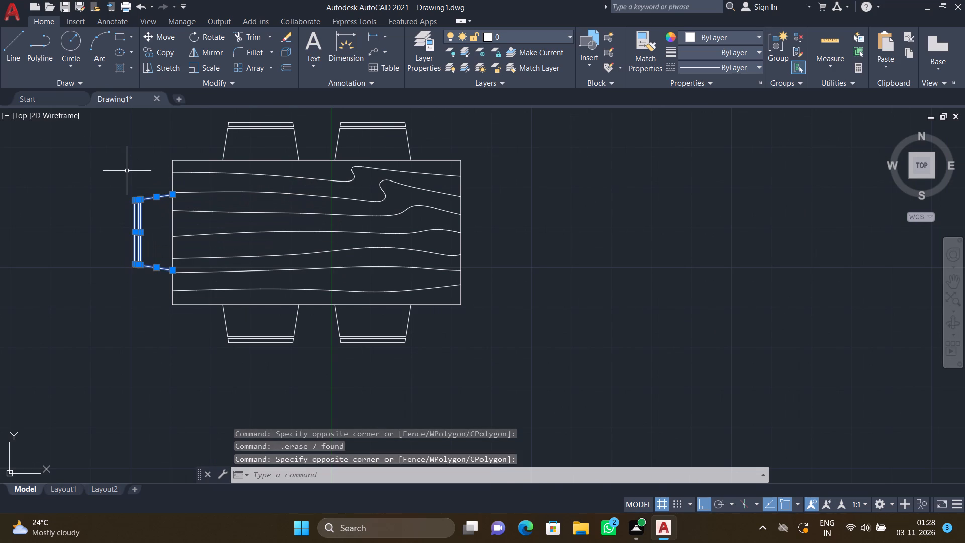
key("Delete")
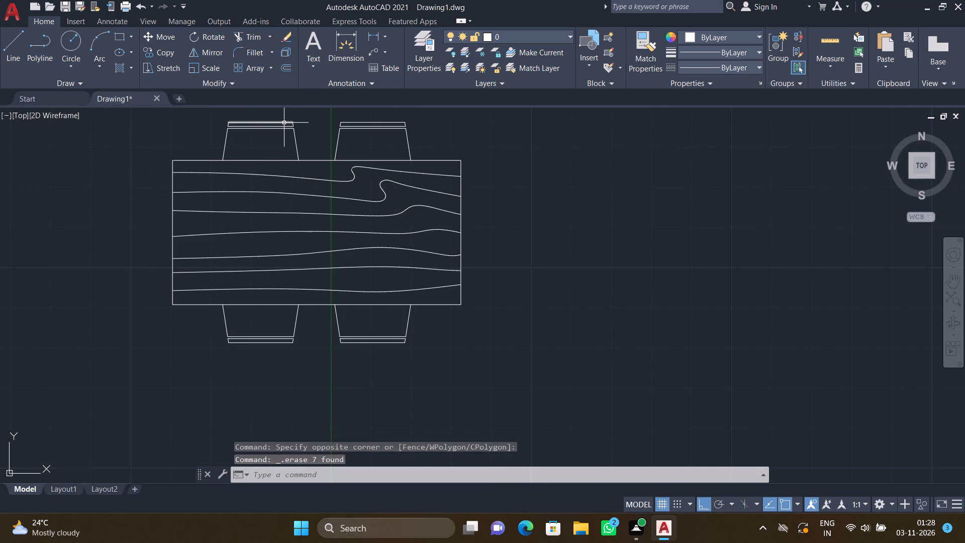
Move the northwest chair west along the dining table's north edge, placing it close to the table's northwest corner.
scroll(359, 115, "down", 2)
scroll(328, 113, "up", 2)
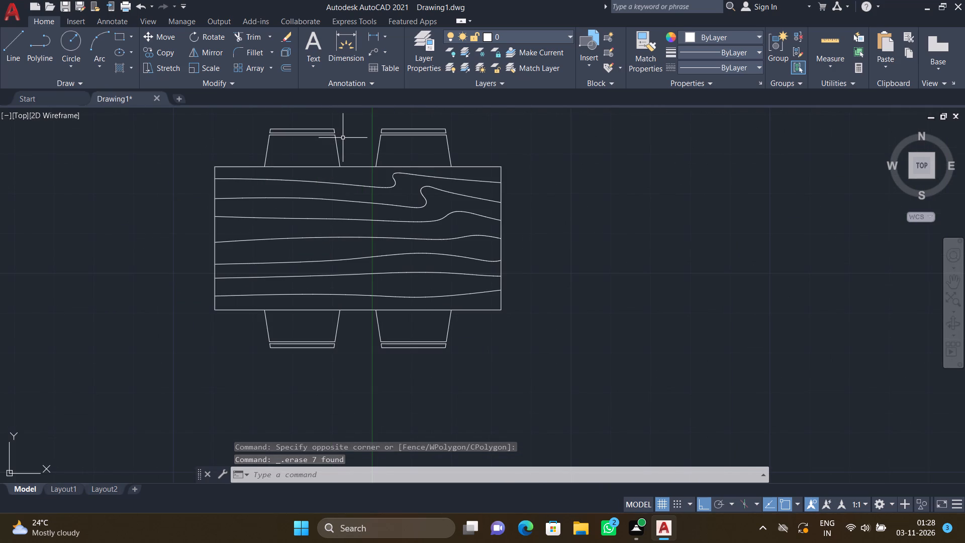
key("m")
key("Return")
scroll(340, 142, "up", 2)
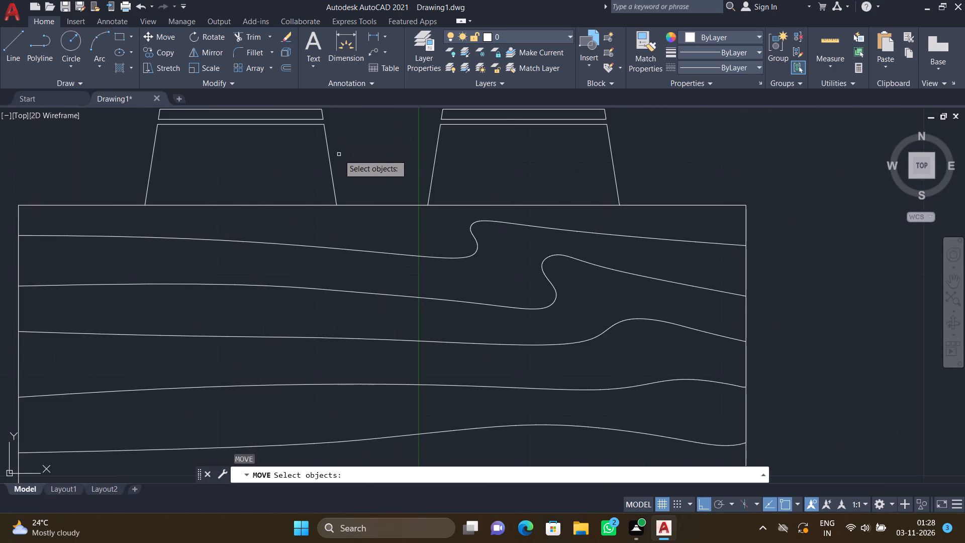
scroll(339, 154, "down", 1)
left_click(342, 161)
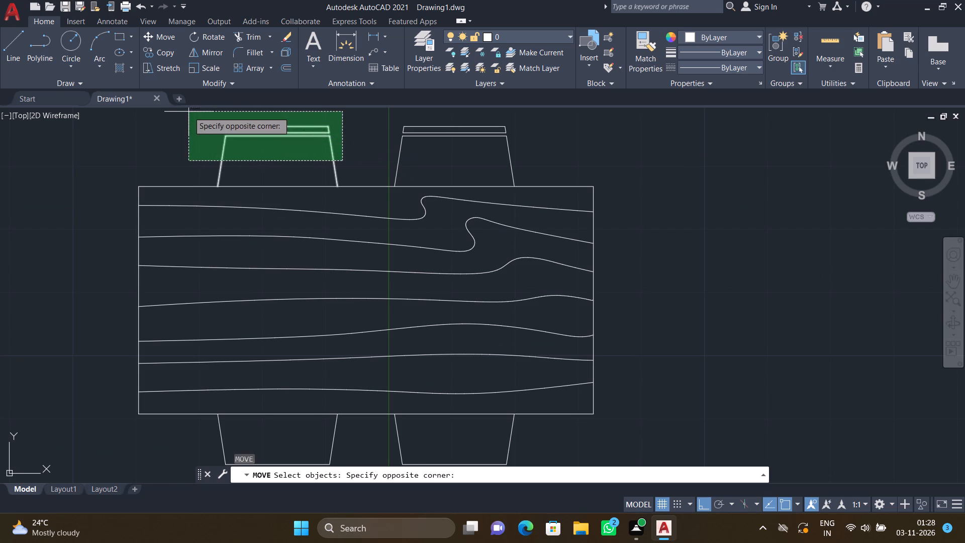
left_click(188, 112)
key("Return")
scroll(215, 176, "up", 2)
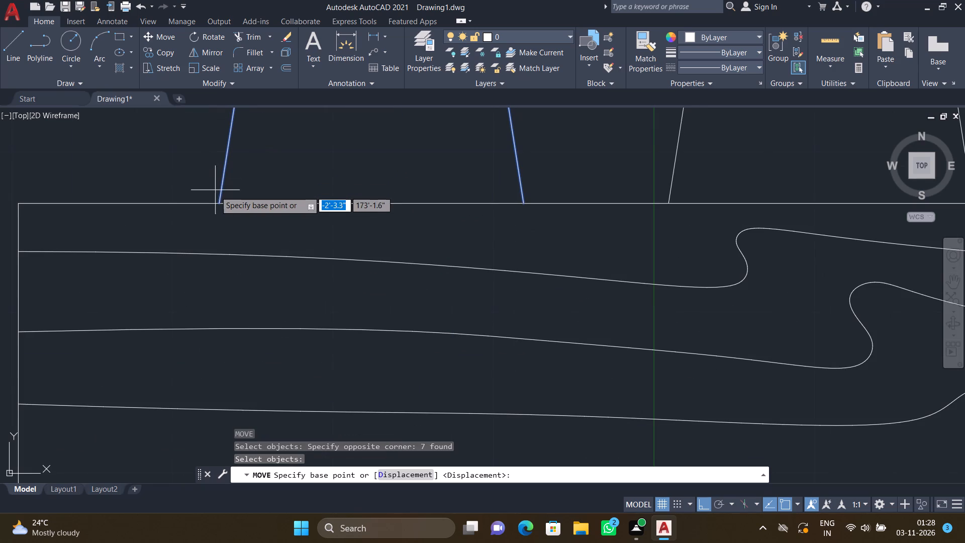
left_click(218, 204)
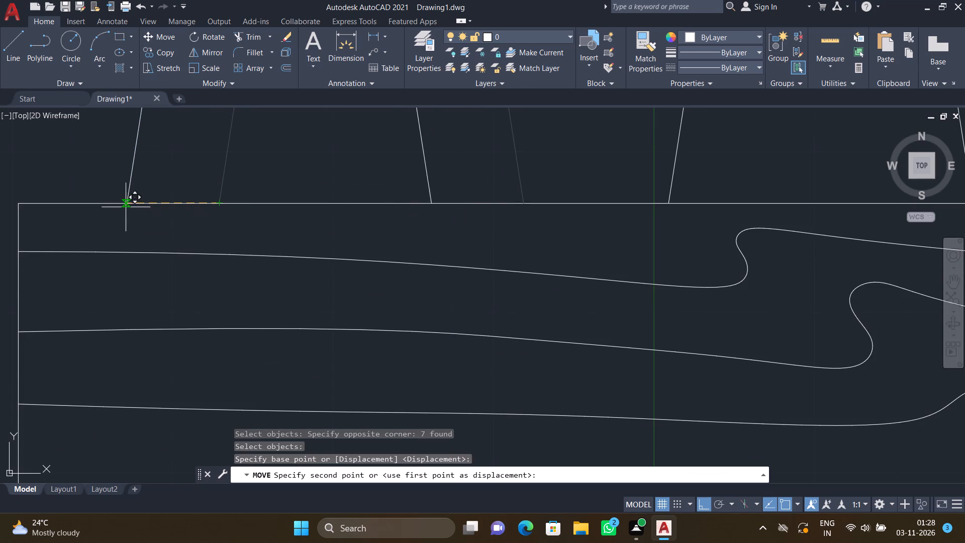
left_click(83, 202)
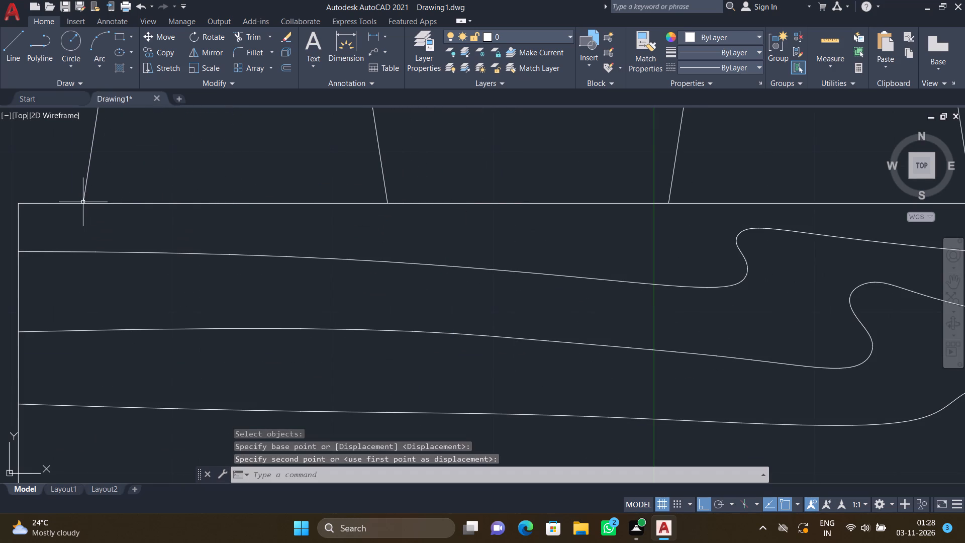
Move the northeast chair about 11" west along the table's north edge, leaving room for another chair east of it.
scroll(237, 209, "down", 3)
scroll(440, 193, "up", 1)
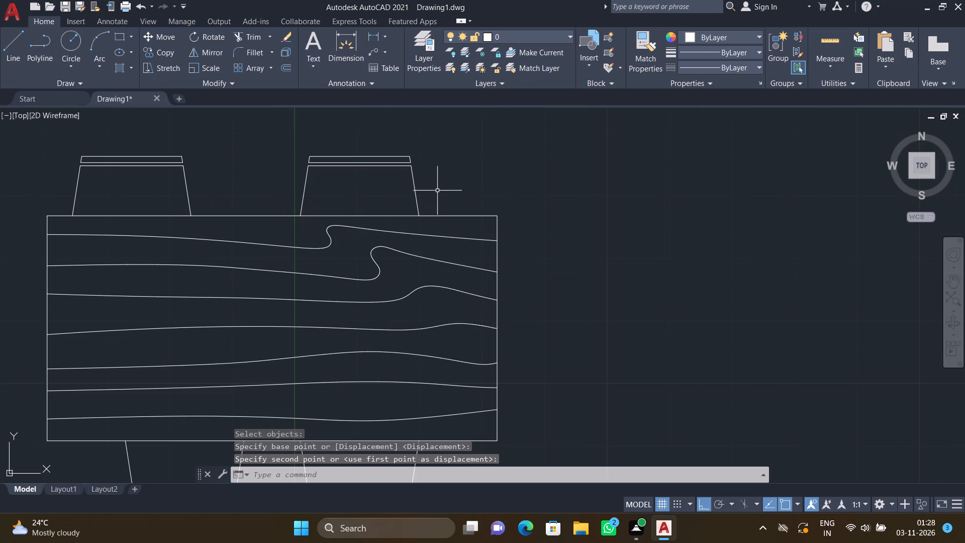
key("m")
key("Return")
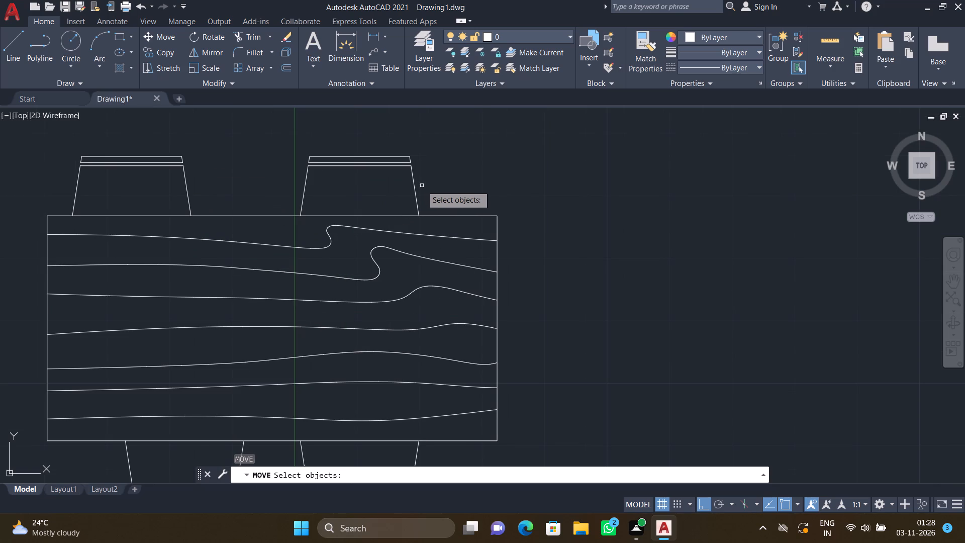
left_click(422, 186)
left_click(284, 136)
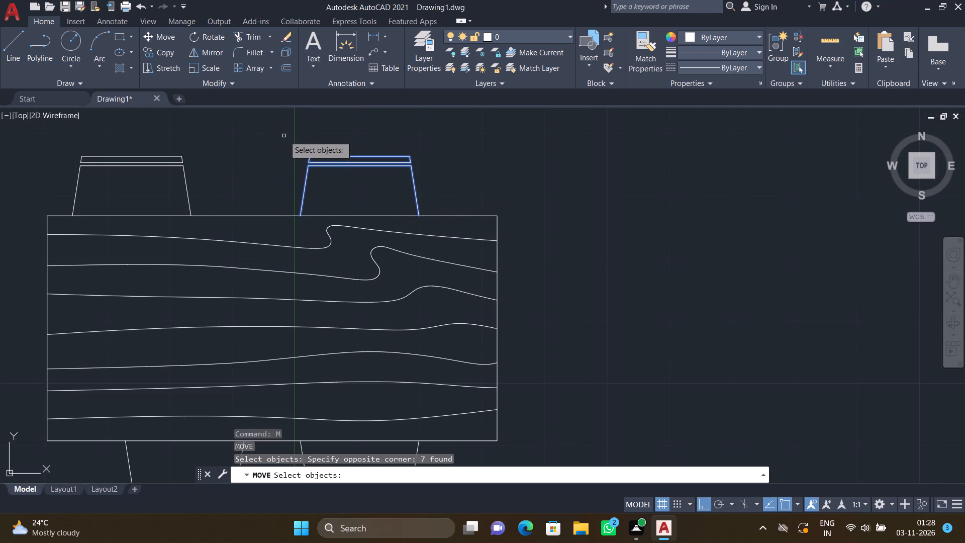
key("Return")
scroll(297, 215, "up", 3)
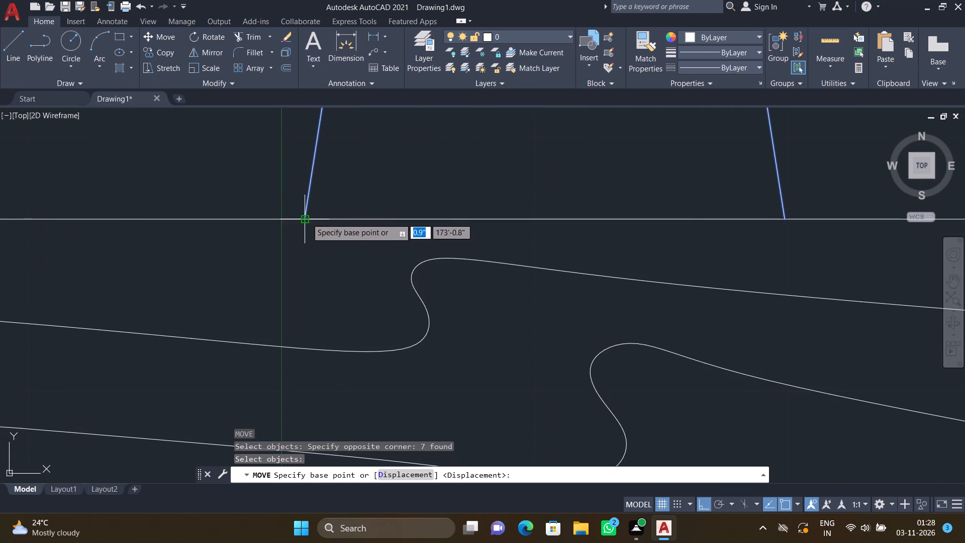
left_click(307, 218)
scroll(245, 224, "down", 3)
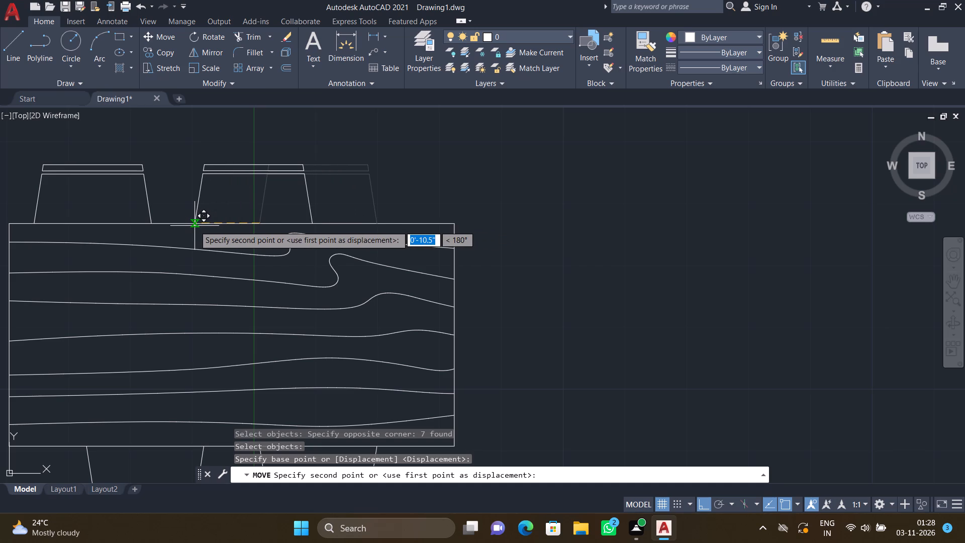
left_click(190, 225)
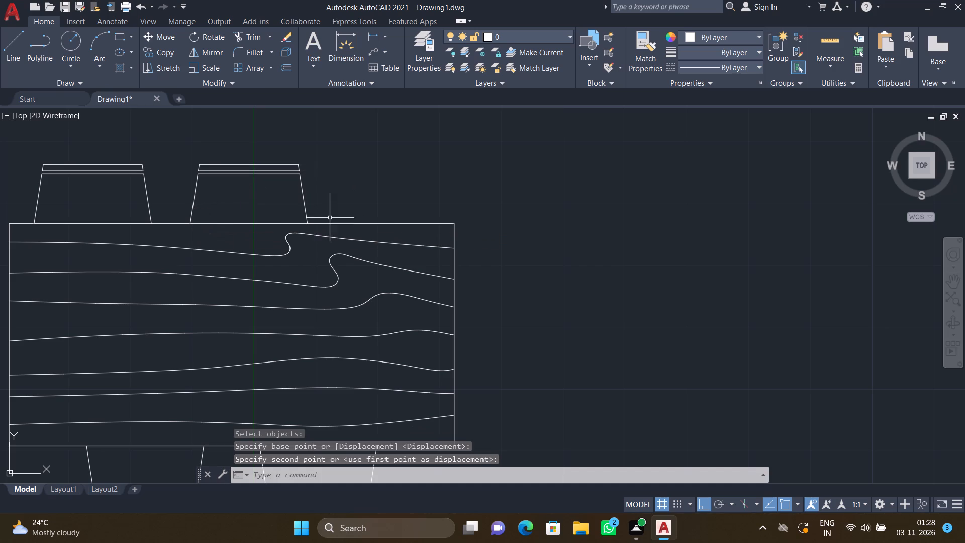
Nudge the same chair about 0.5" farther west along the table's north edge.
key("m")
key("Return")
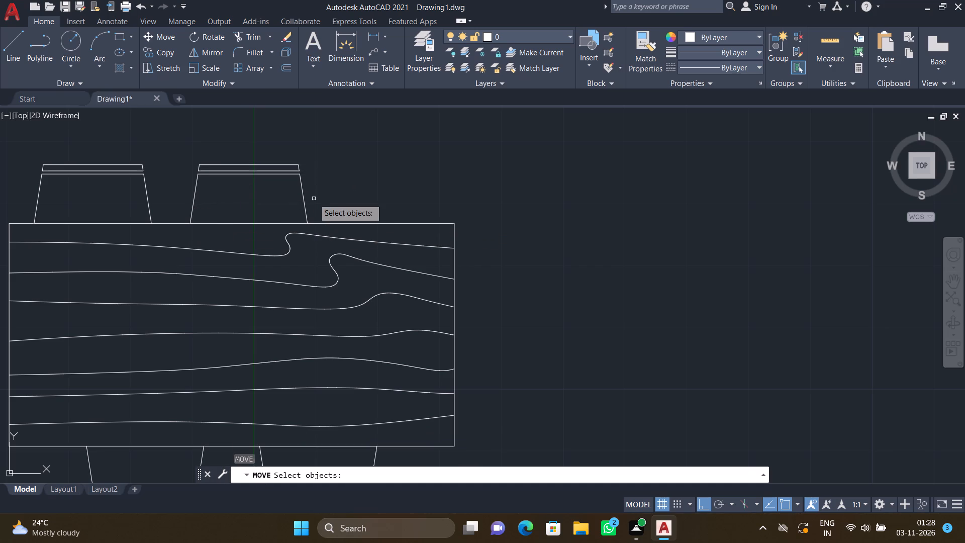
scroll(312, 198, "up", 2)
scroll(309, 202, "down", 1)
left_click(309, 204)
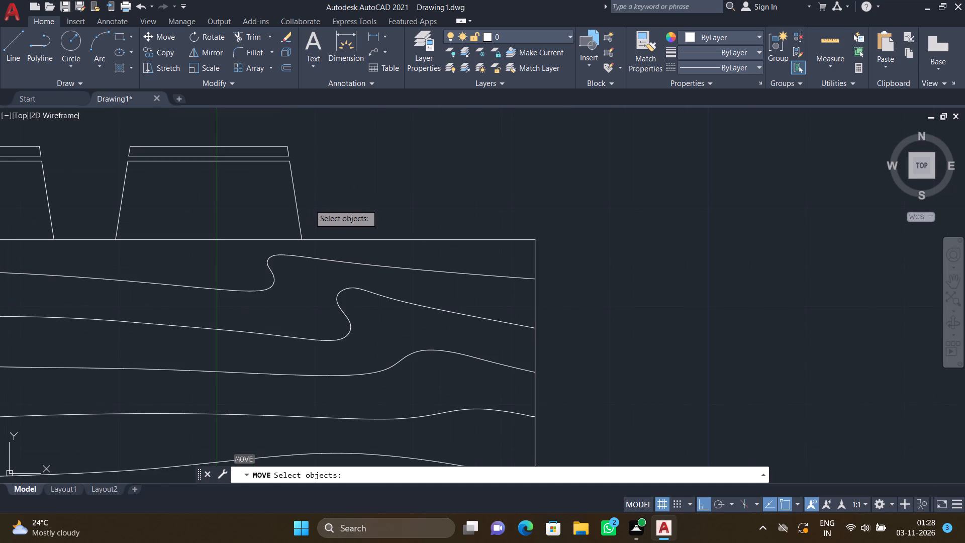
left_click(105, 124)
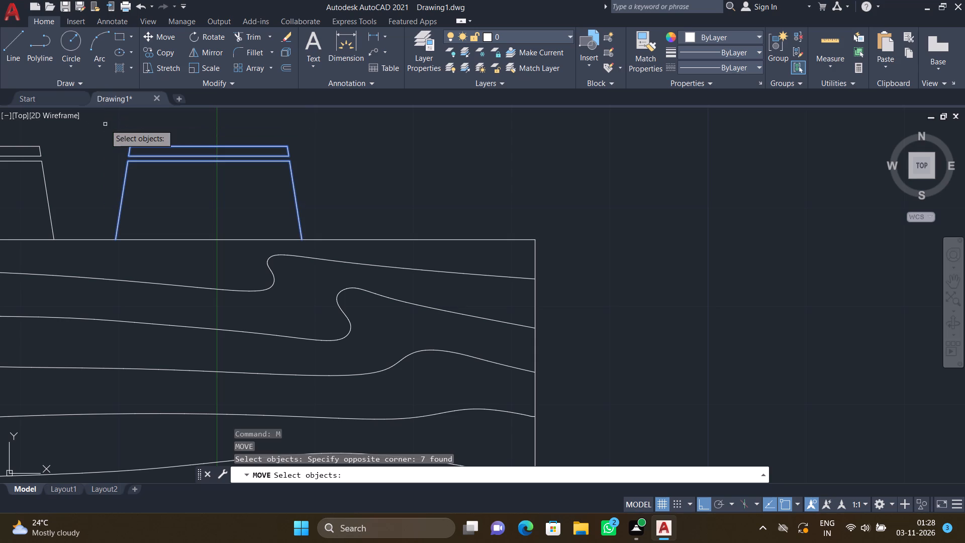
key("Return")
scroll(111, 244, "up", 1)
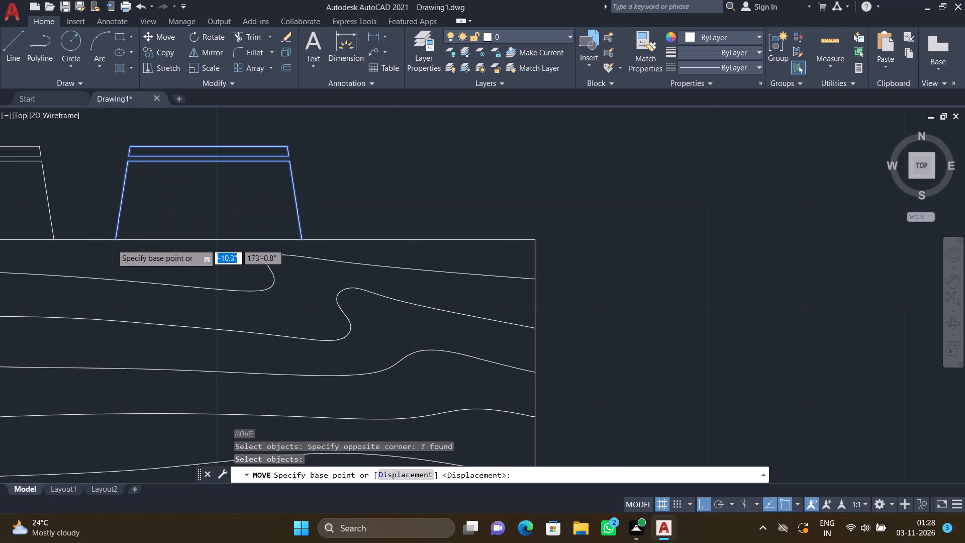
left_click(116, 237)
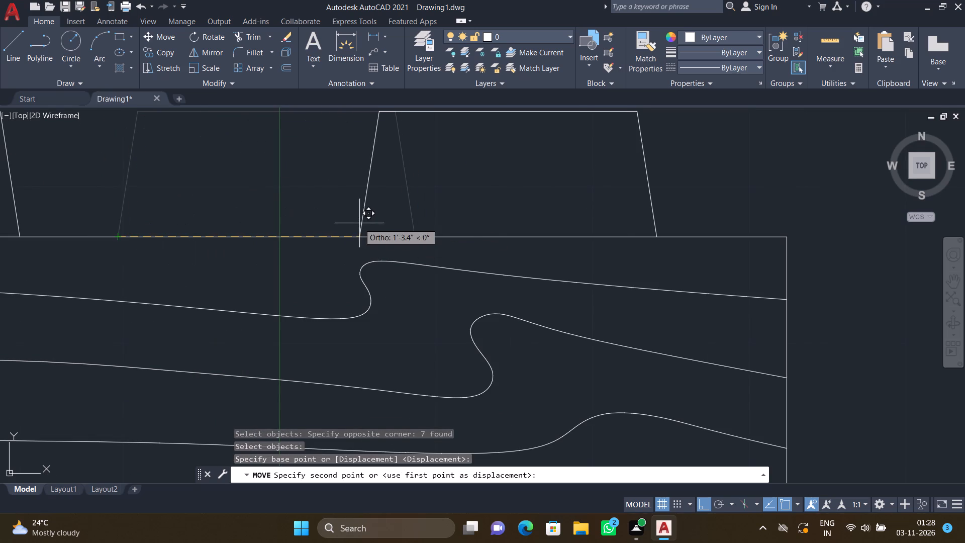
left_click(111, 235)
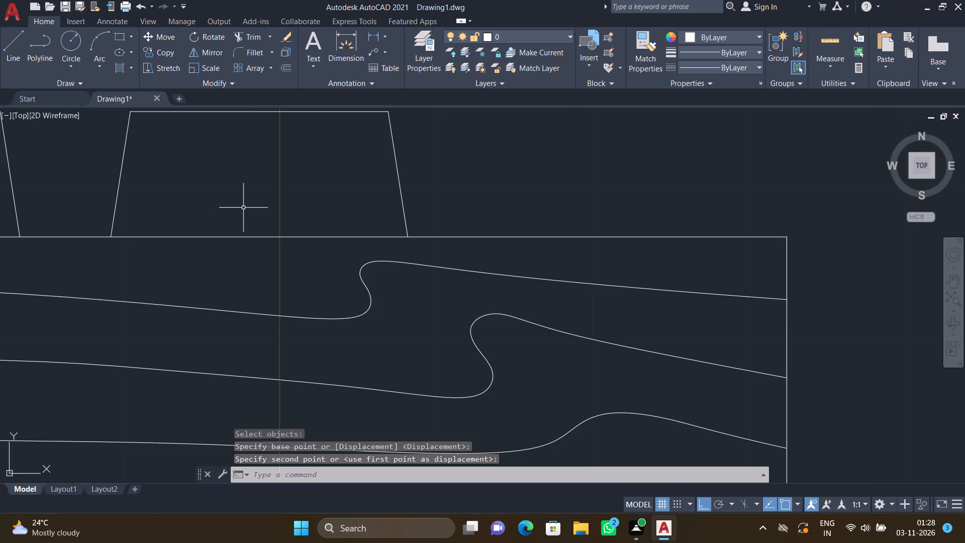
Copy the eastern chair on the table's north side about 1'-9" east, near the table's northeast corner.
scroll(253, 208, "down", 2)
scroll(324, 189, "down", 3)
scroll(326, 192, "up", 2)
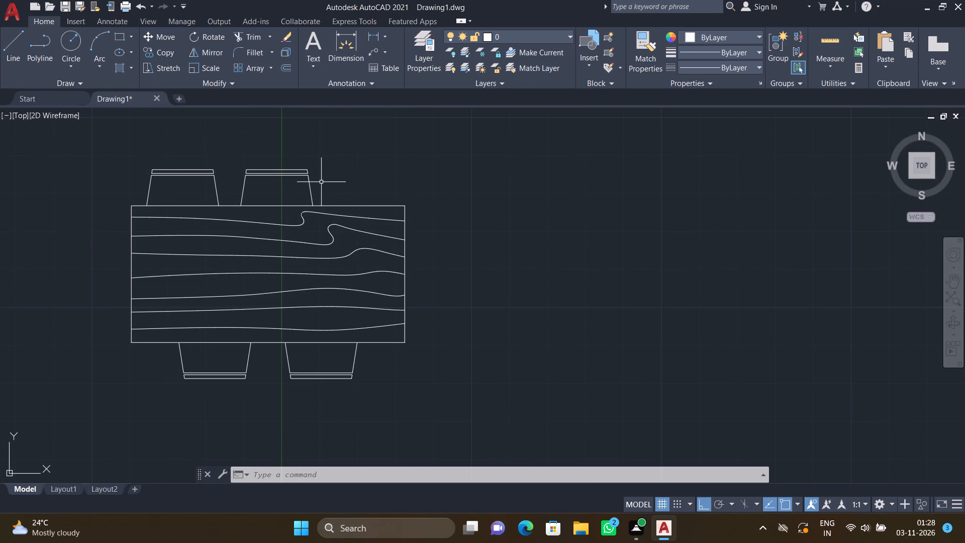
type("CO")
key("Return")
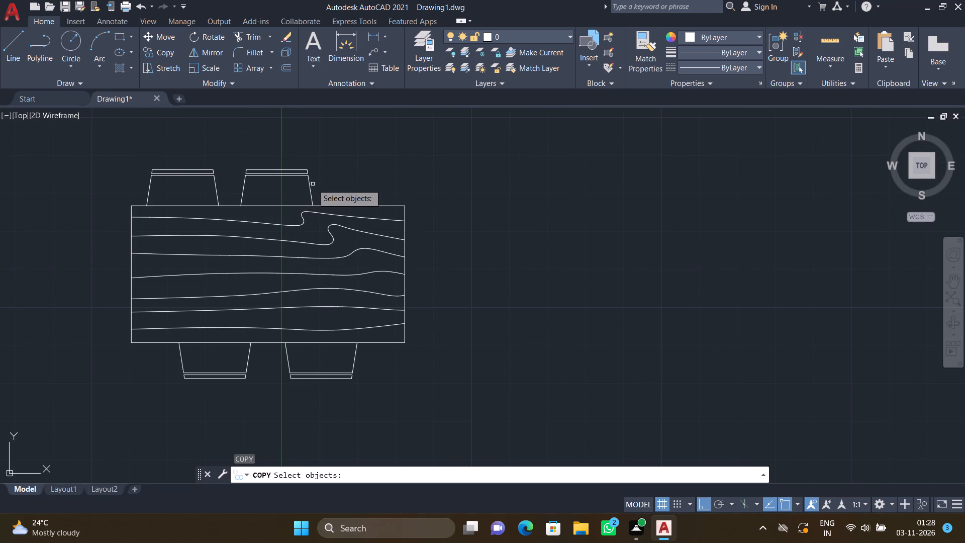
scroll(321, 191, "up", 2)
scroll(315, 192, "down", 1)
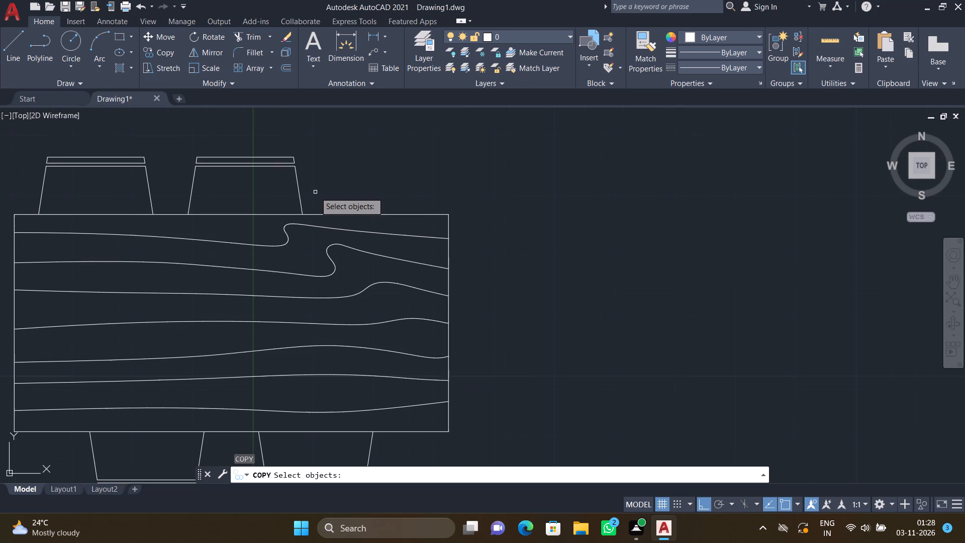
left_click(315, 195)
left_click(179, 140)
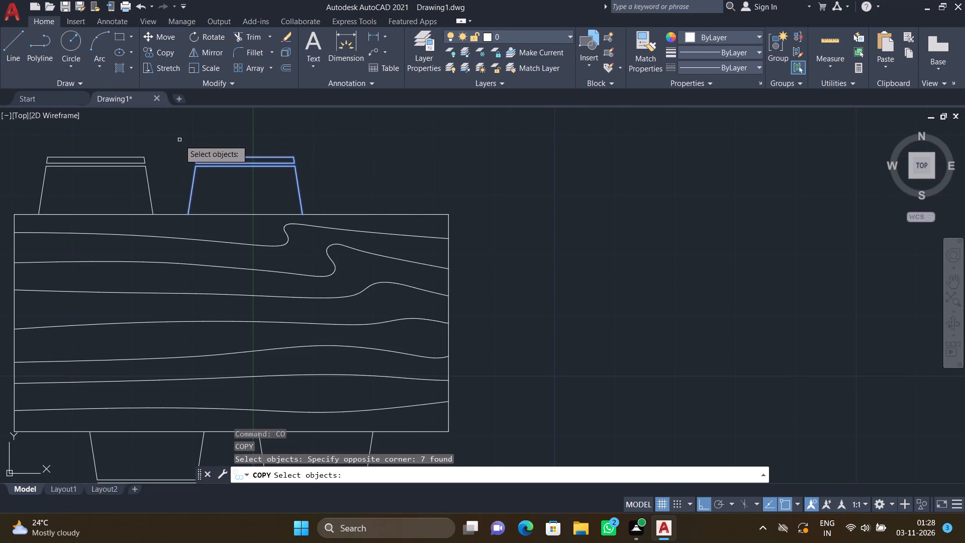
key("Return")
scroll(316, 217, "up", 2)
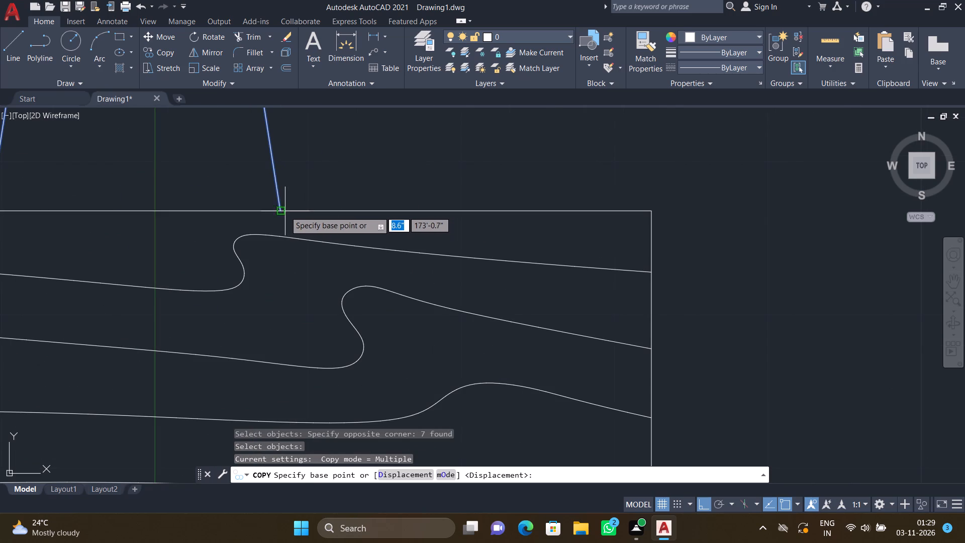
left_click(279, 209)
scroll(521, 204, "down", 3)
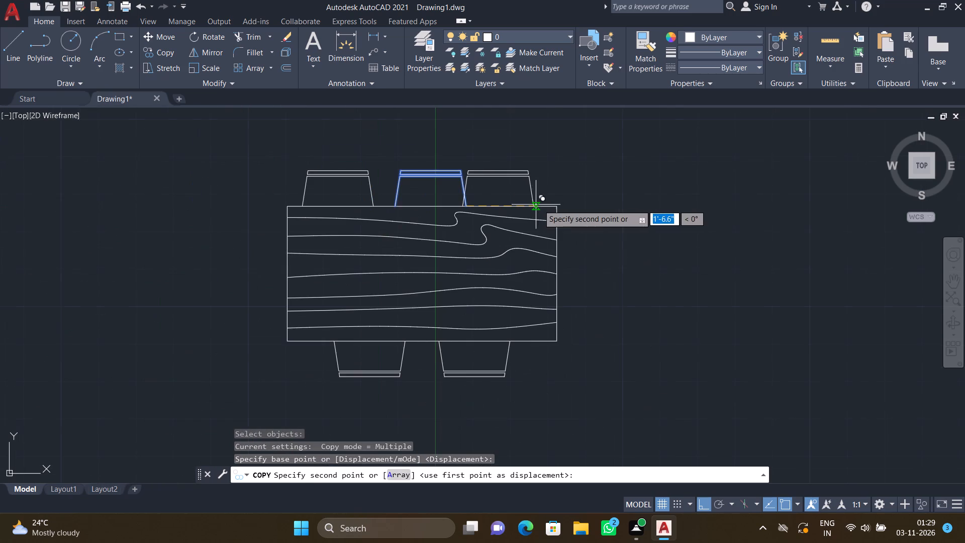
scroll(541, 206, "up", 3)
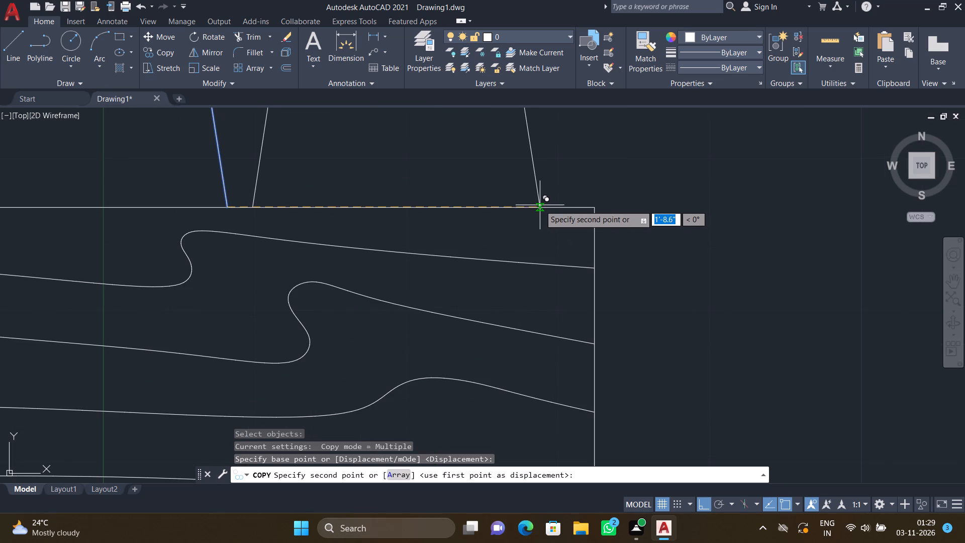
left_click(544, 206)
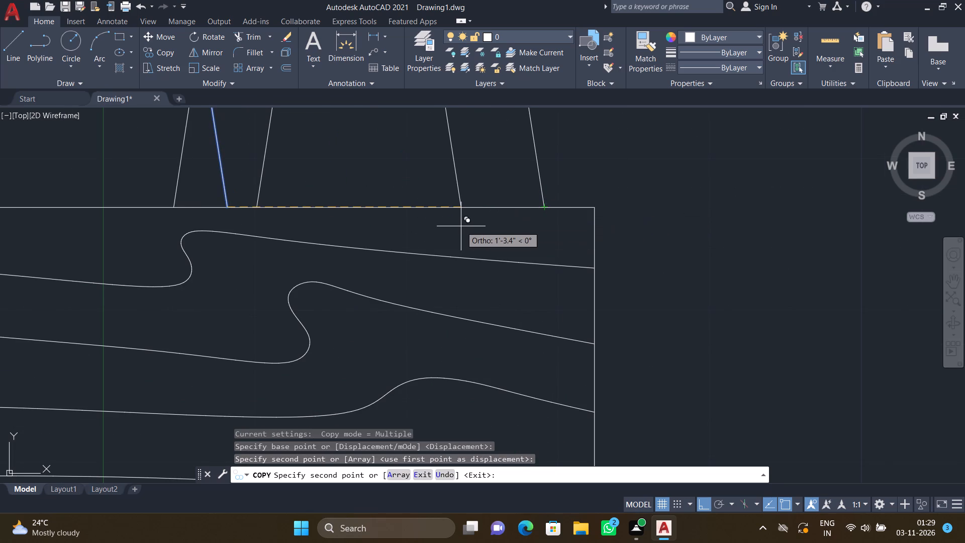
key("Return")
Move the southwest chair about 10" west along the table's south edge, close to the southwest corner.
scroll(451, 232, "down", 5)
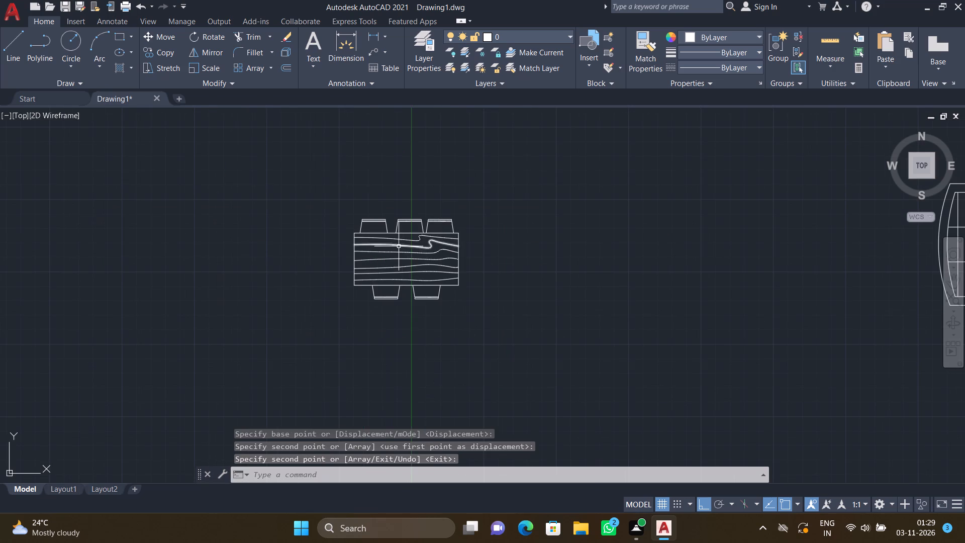
scroll(397, 246, "up", 2)
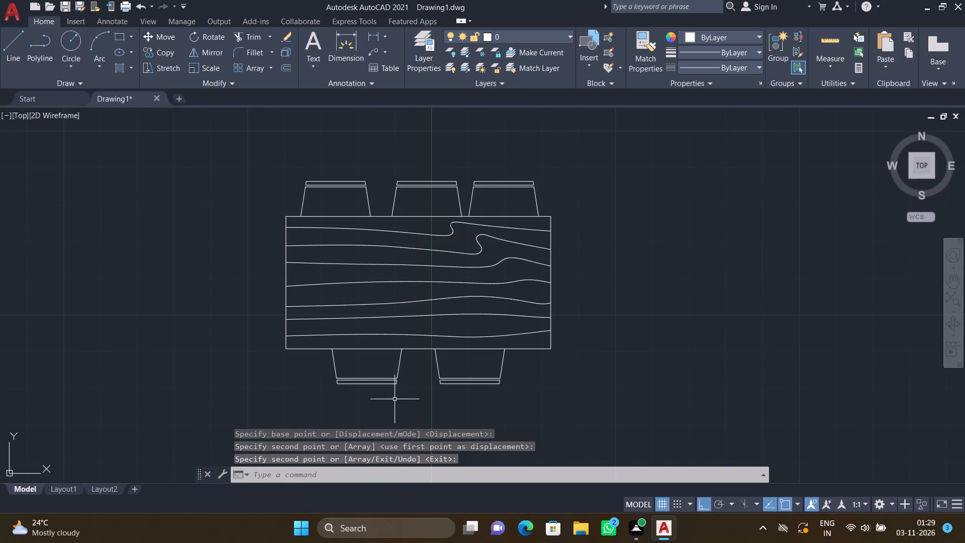
scroll(395, 399, "up", 2)
key("m")
key("Return")
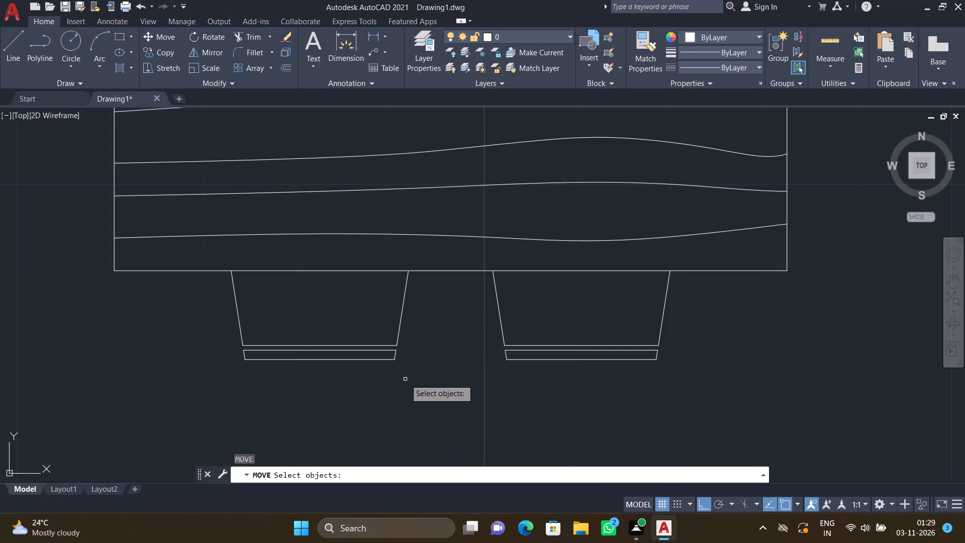
left_click(413, 380)
left_click(185, 319)
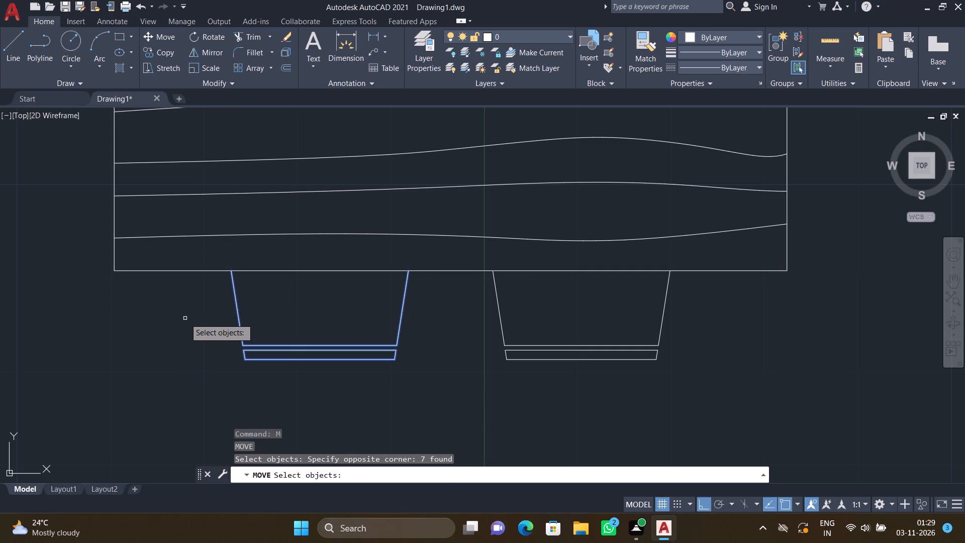
key("Return")
scroll(231, 271, "up", 3)
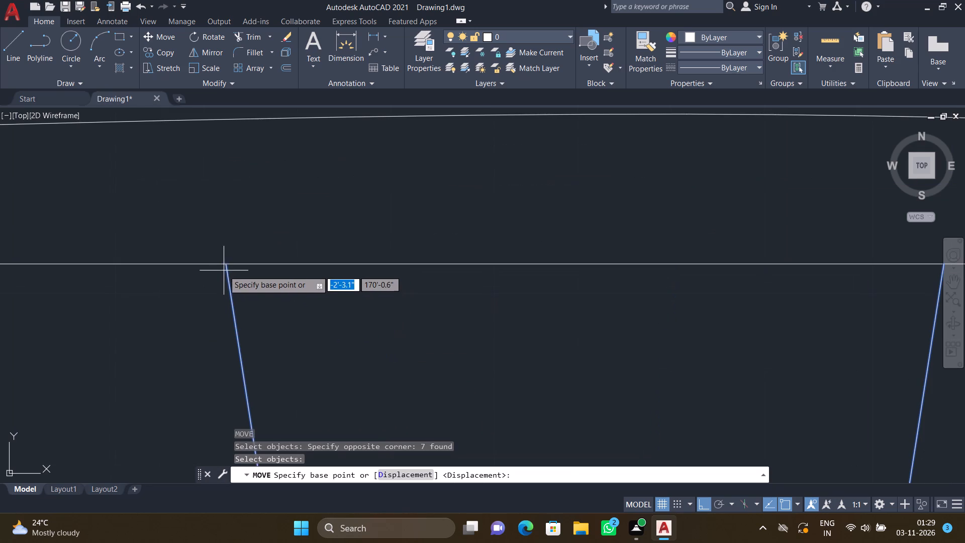
left_click(225, 264)
scroll(207, 267, "down", 4)
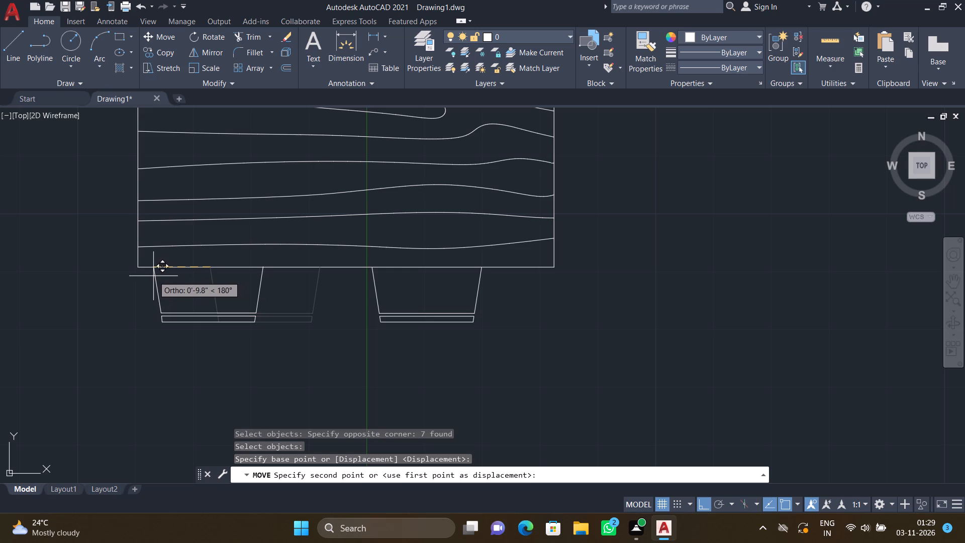
left_click(153, 276)
Move the eastern chair on the table's south edge about 1'-2" west, close to the southwest chair.
scroll(487, 333, "up", 2)
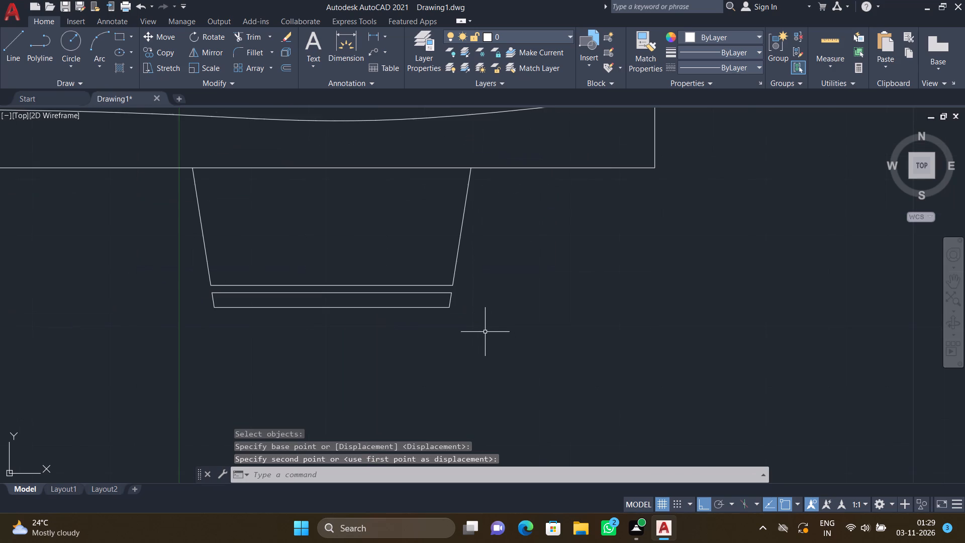
key("m")
key("Return")
left_click(472, 327)
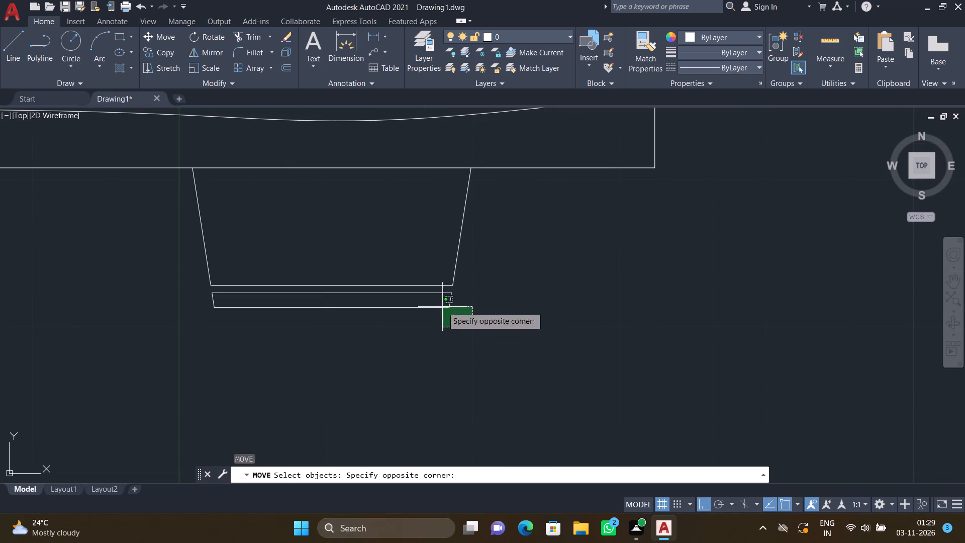
left_click(143, 240)
key("Return")
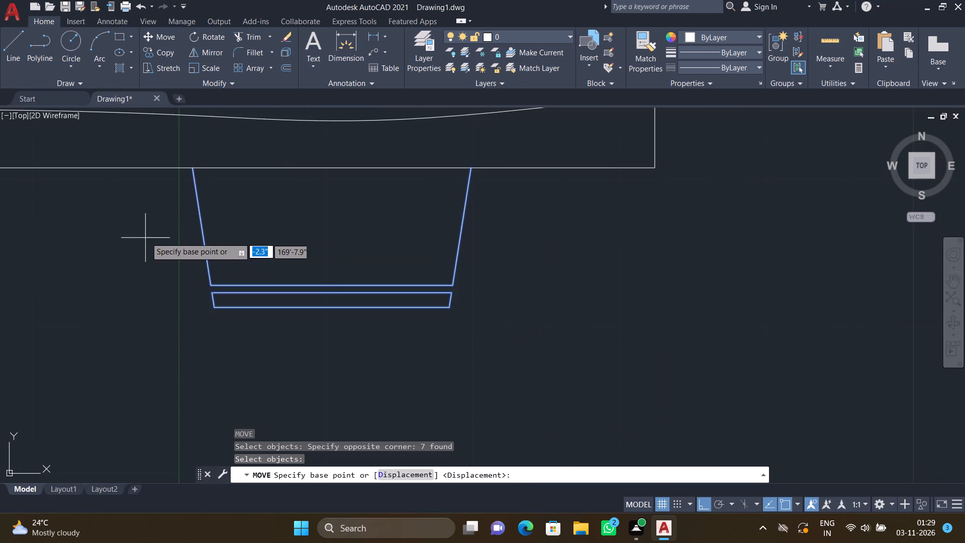
scroll(199, 176, "down", 2)
left_click(198, 173)
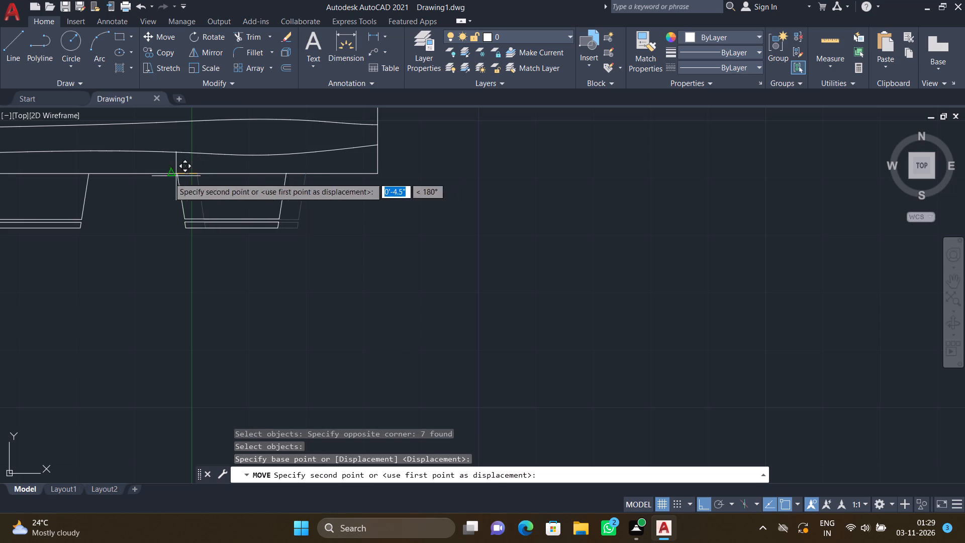
left_click(114, 182)
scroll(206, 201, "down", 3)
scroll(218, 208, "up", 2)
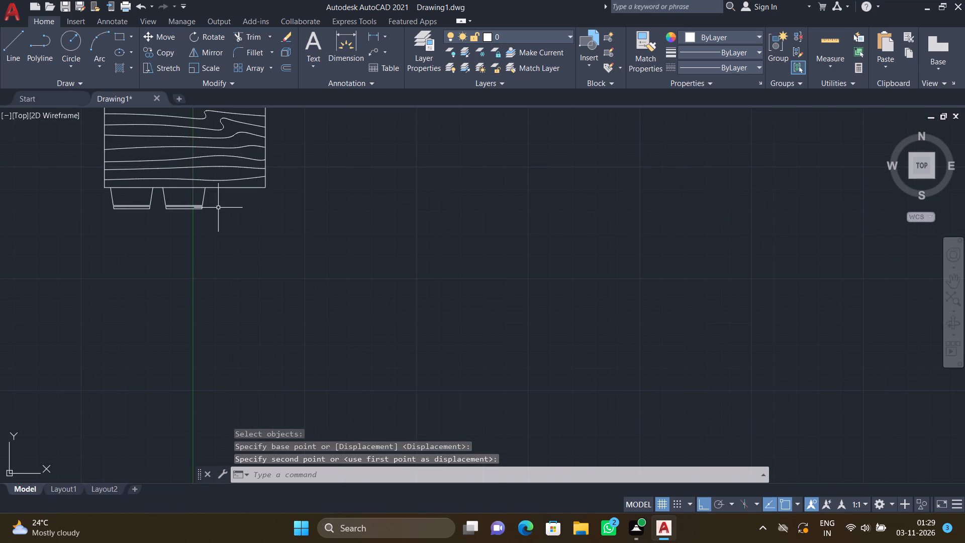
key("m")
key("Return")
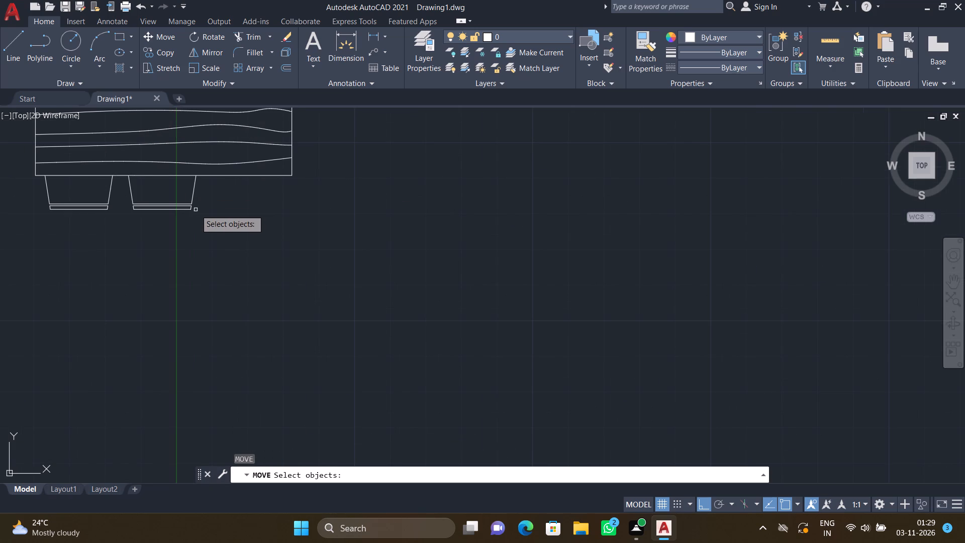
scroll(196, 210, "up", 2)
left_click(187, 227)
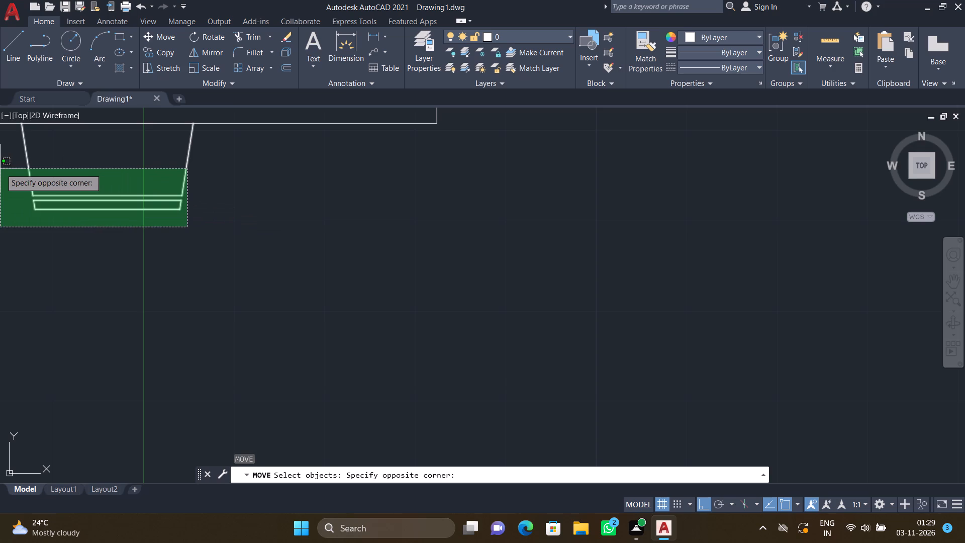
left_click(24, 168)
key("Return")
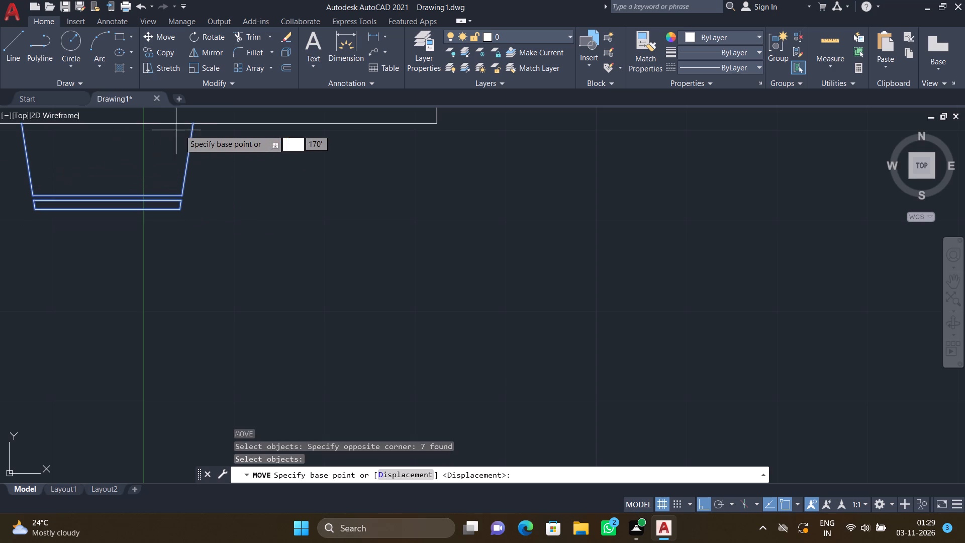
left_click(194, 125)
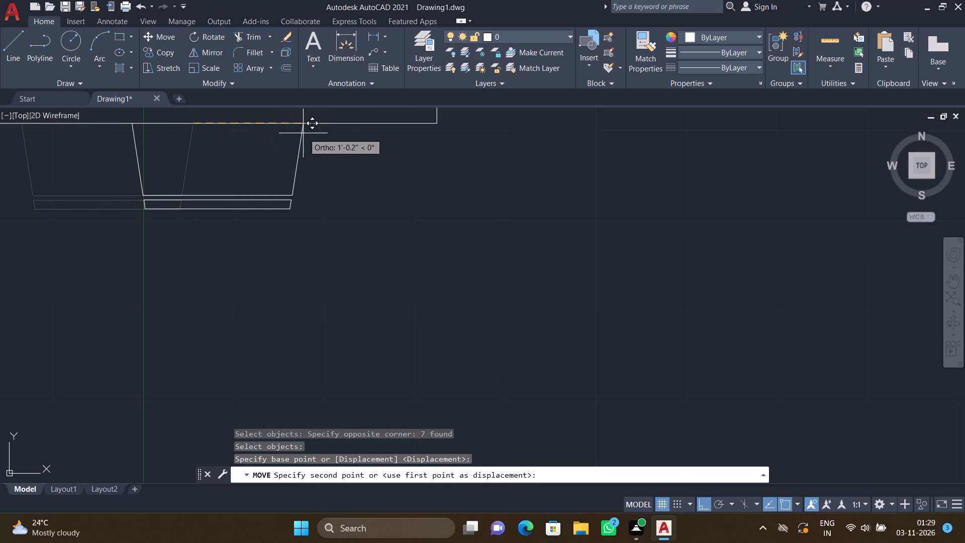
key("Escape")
Copy the eastern chair on the table's south side about 1'-10" east, near the table's southeast corner.
scroll(246, 154, "down", 2)
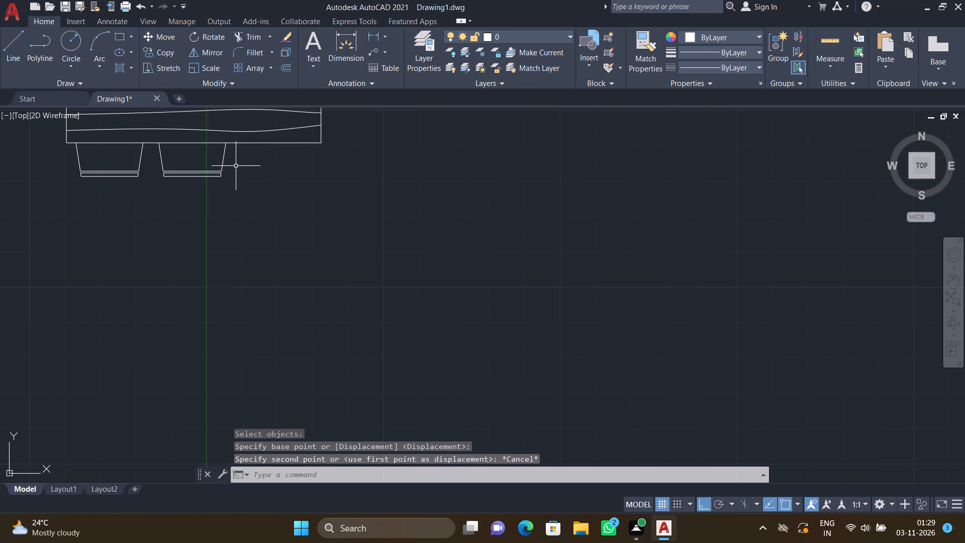
key("c")
key("o")
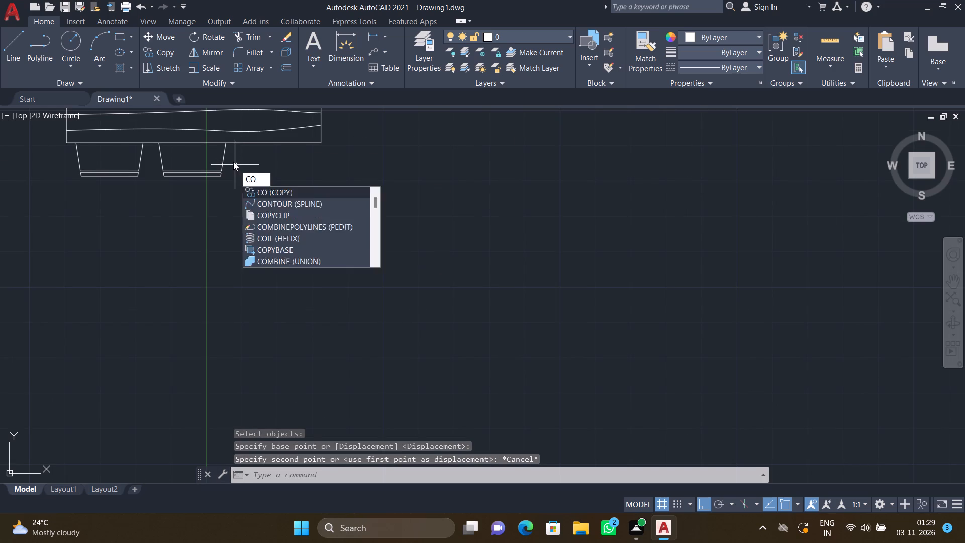
key("Return")
scroll(224, 173, "up", 2)
left_click(215, 199)
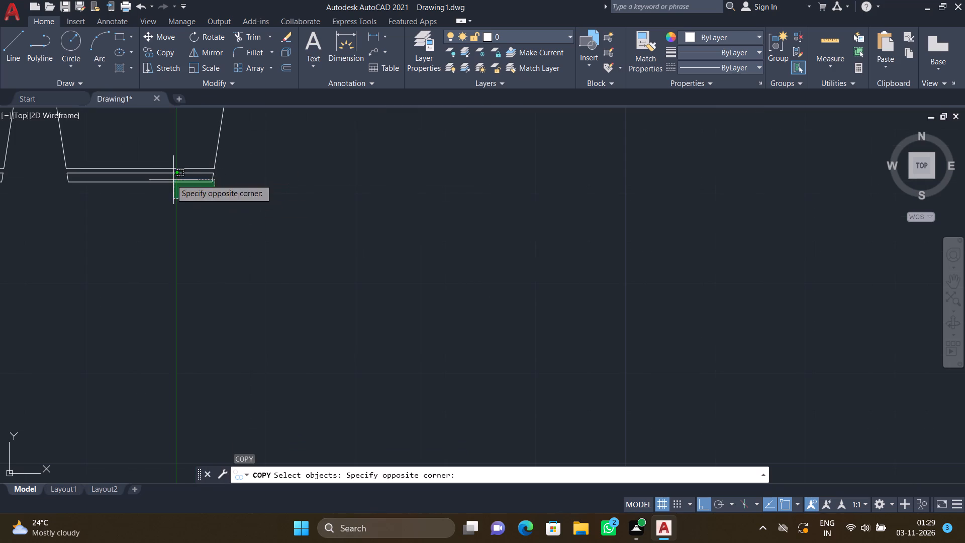
left_click(38, 151)
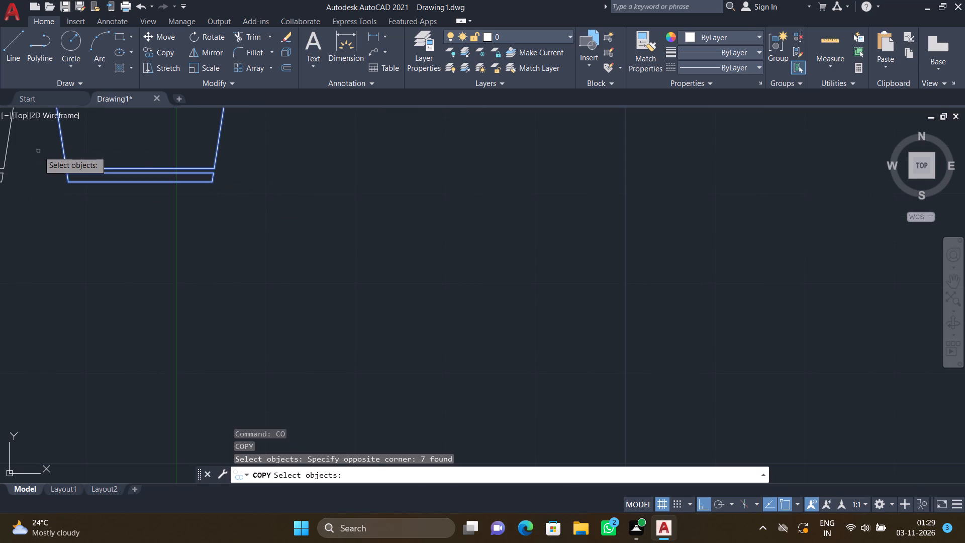
key("Return")
scroll(64, 144, "down", 3)
scroll(129, 137, "up", 2)
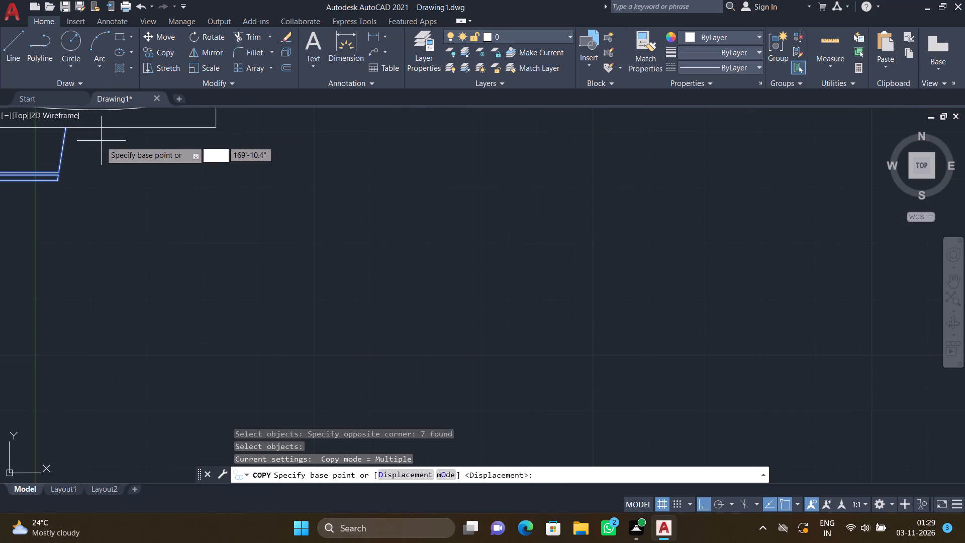
left_click(62, 129)
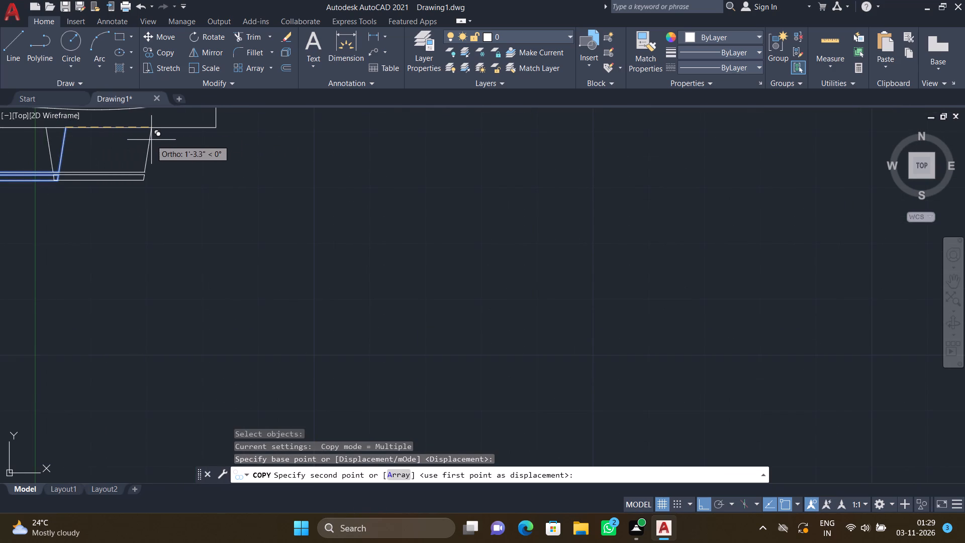
left_click(187, 144)
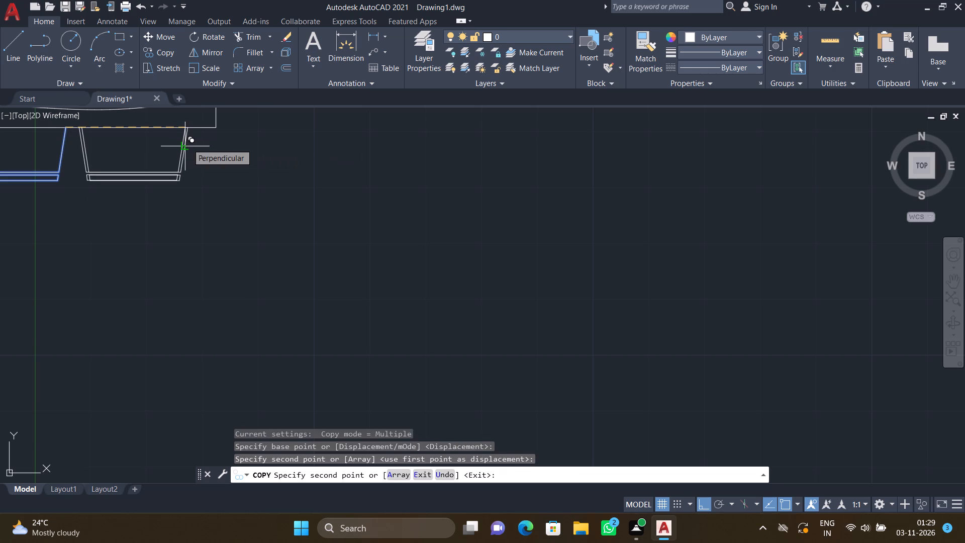
key("Return")
Copy the six-chair dining set by the tabletop's northwest corner into the central hall, south of the sofas, with Ortho off.
scroll(190, 145, "down", 6)
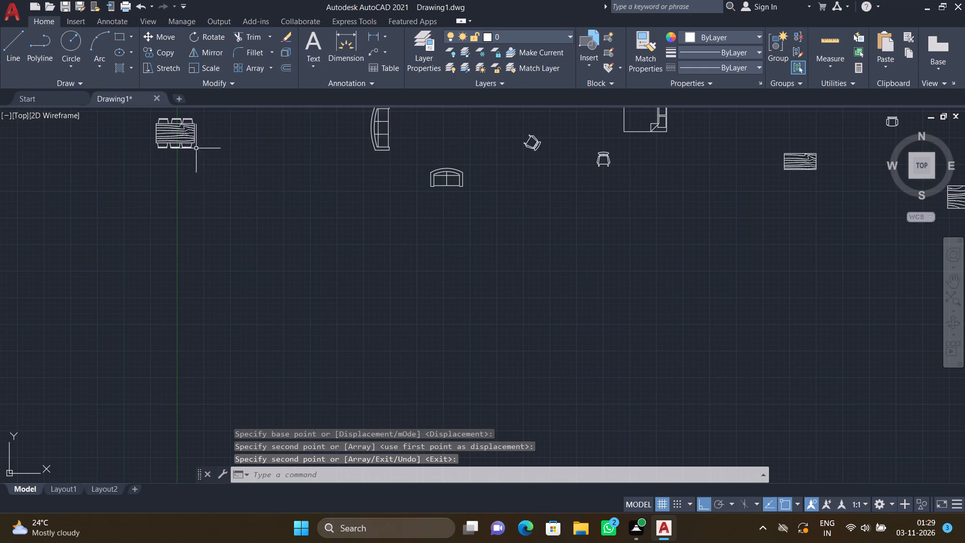
scroll(215, 157, "down", 3)
scroll(197, 122, "up", 6)
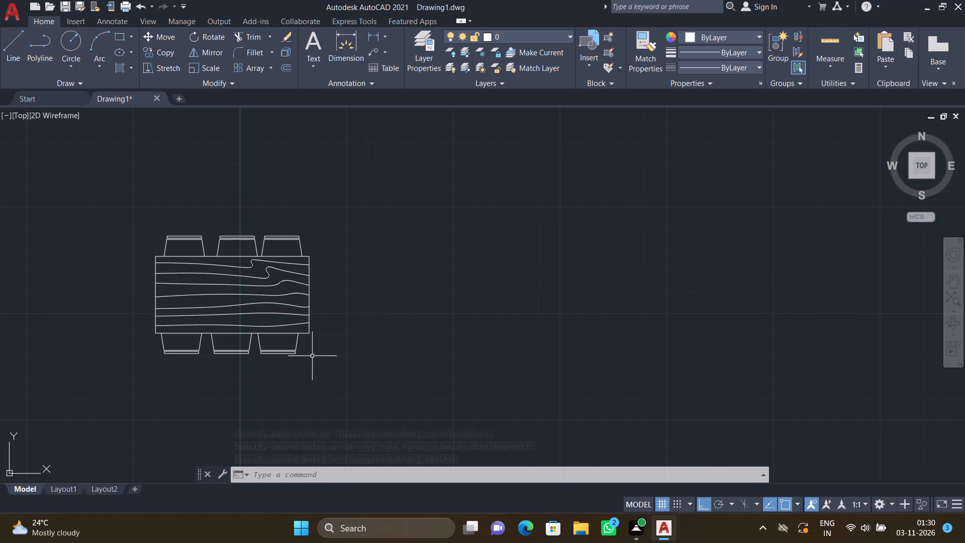
type("CO")
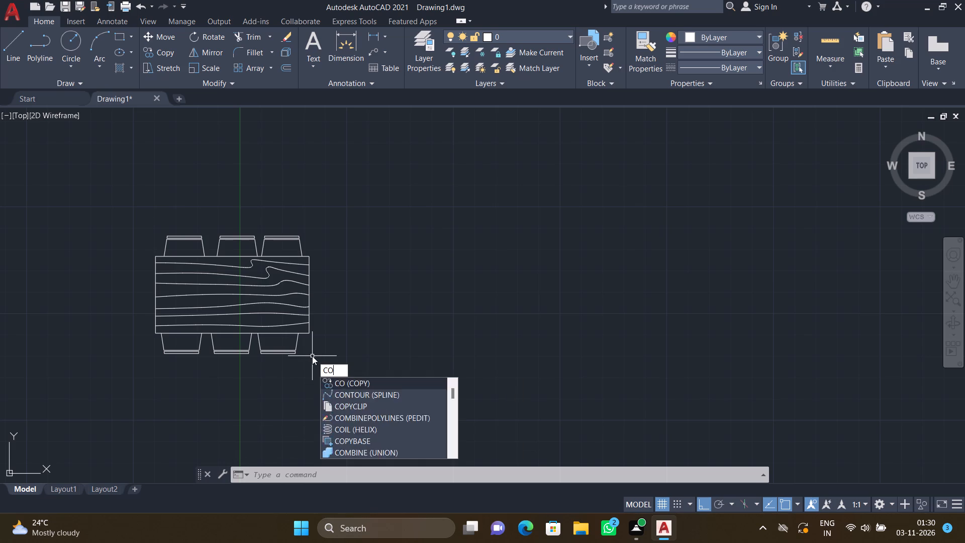
key("Return")
left_click_drag(346, 378, 337, 371)
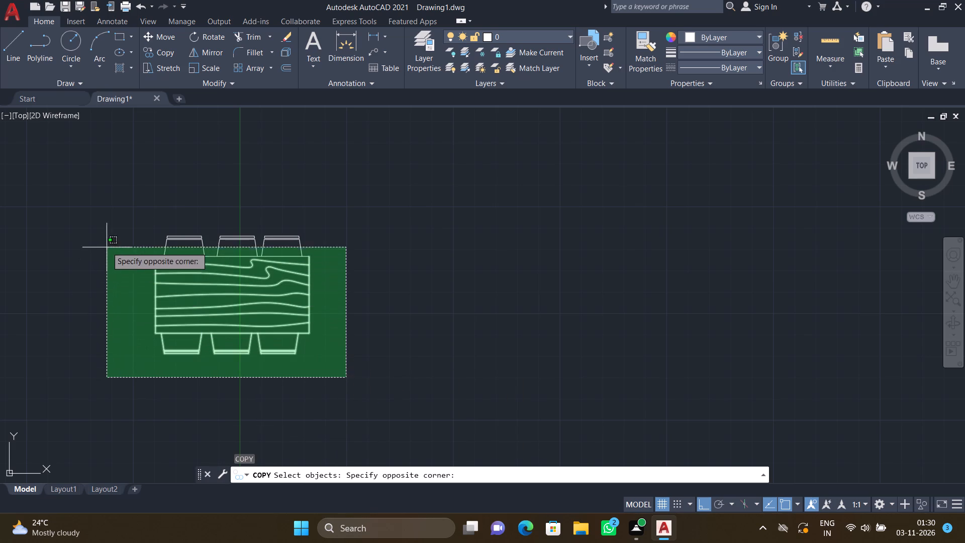
left_click(115, 198)
key("Return")
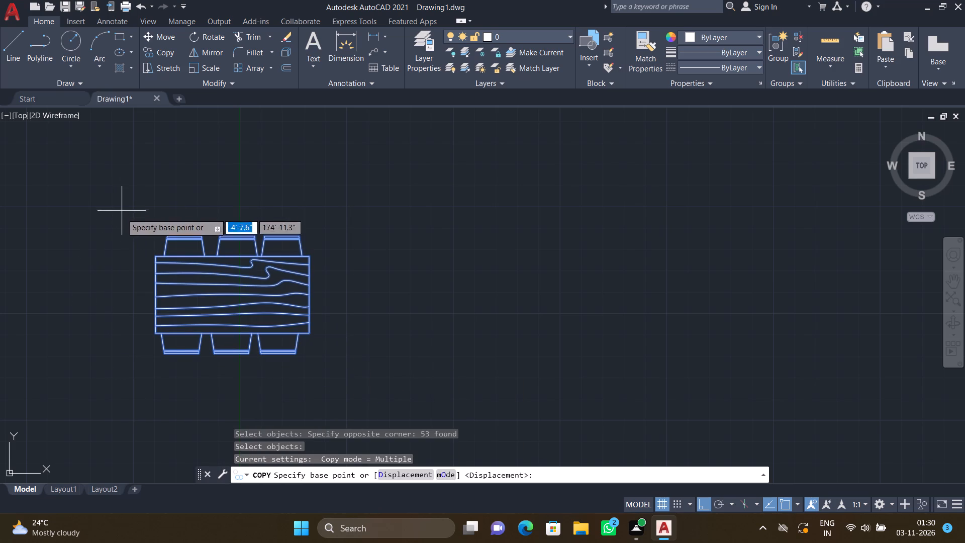
scroll(148, 259, "up", 2)
left_click(164, 249)
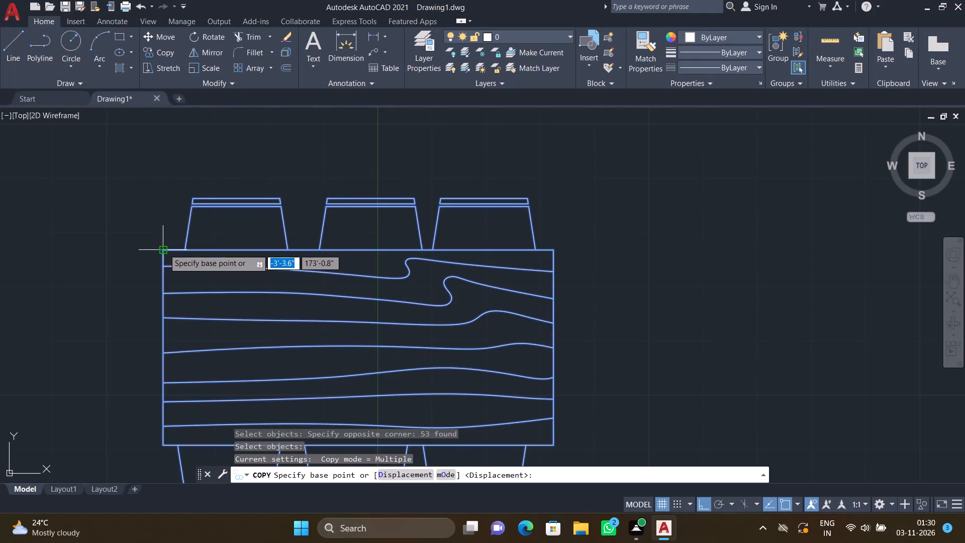
scroll(342, 296, "down", 5)
scroll(466, 318, "down", 1)
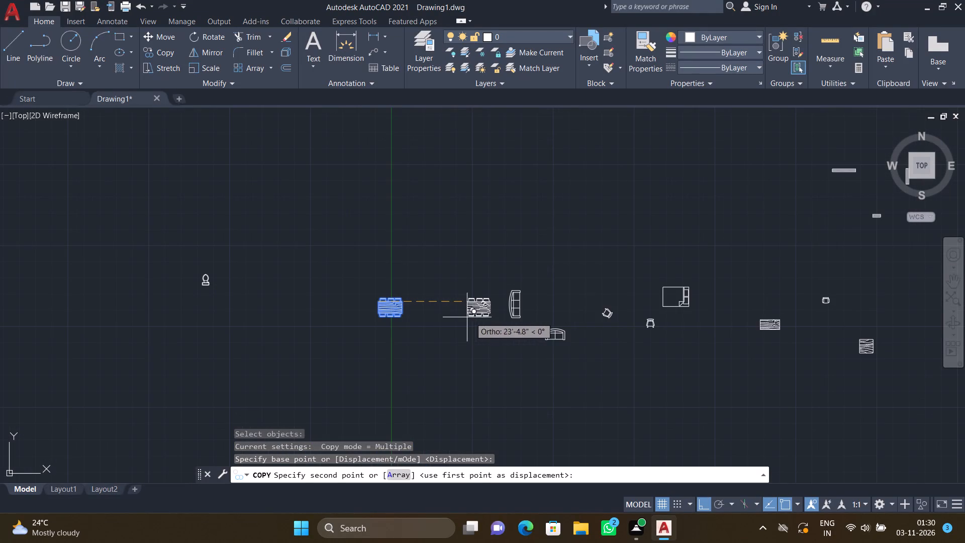
key("F8")
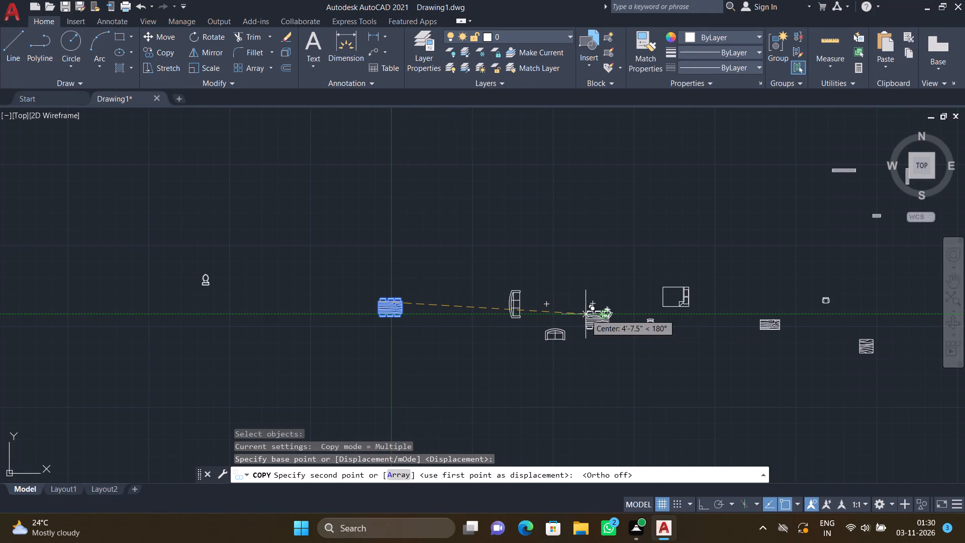
scroll(584, 317, "down", 4)
scroll(723, 332, "up", 3)
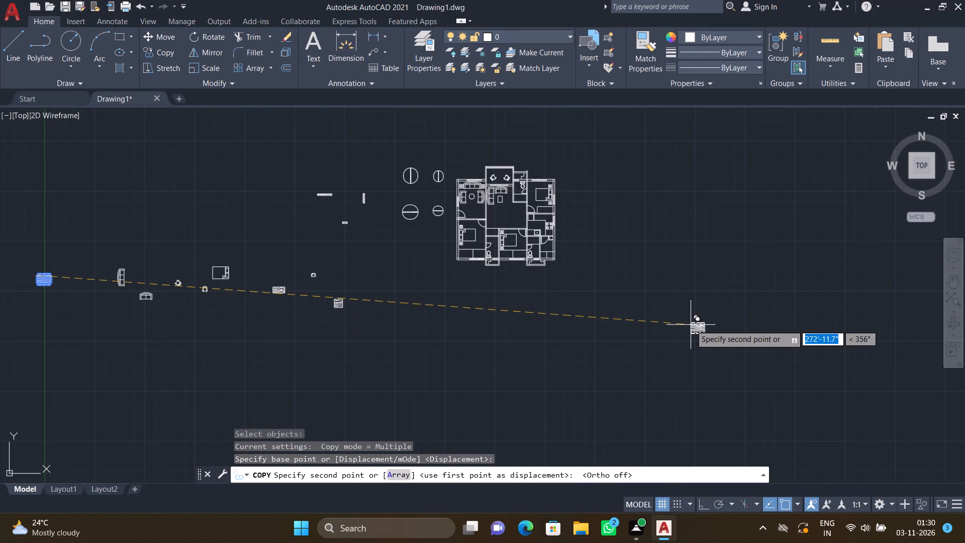
scroll(502, 222, "up", 2)
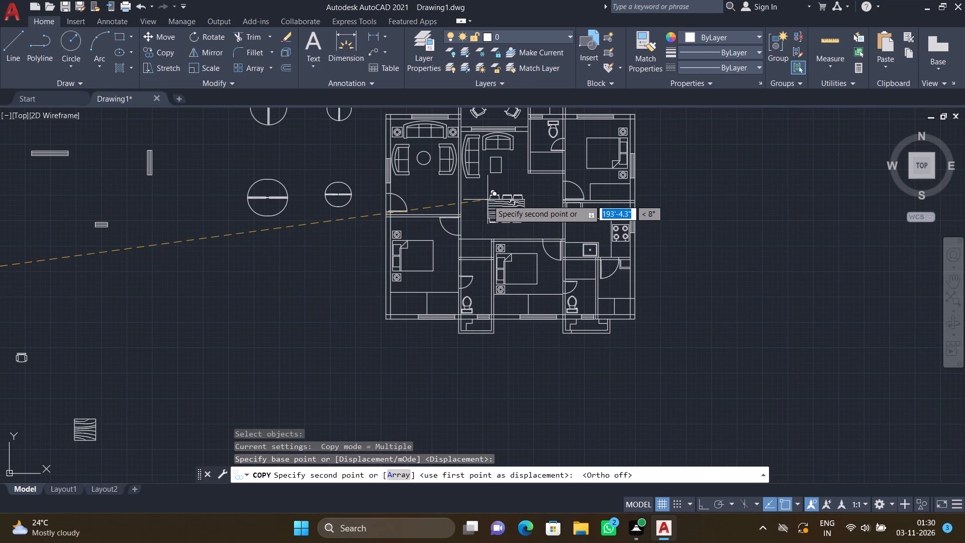
scroll(507, 207, "up", 2)
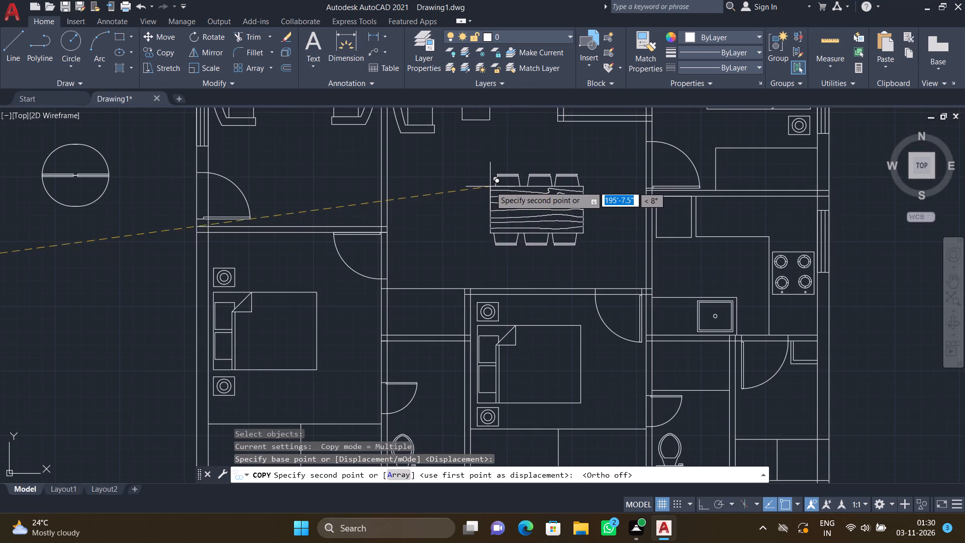
left_click(484, 179)
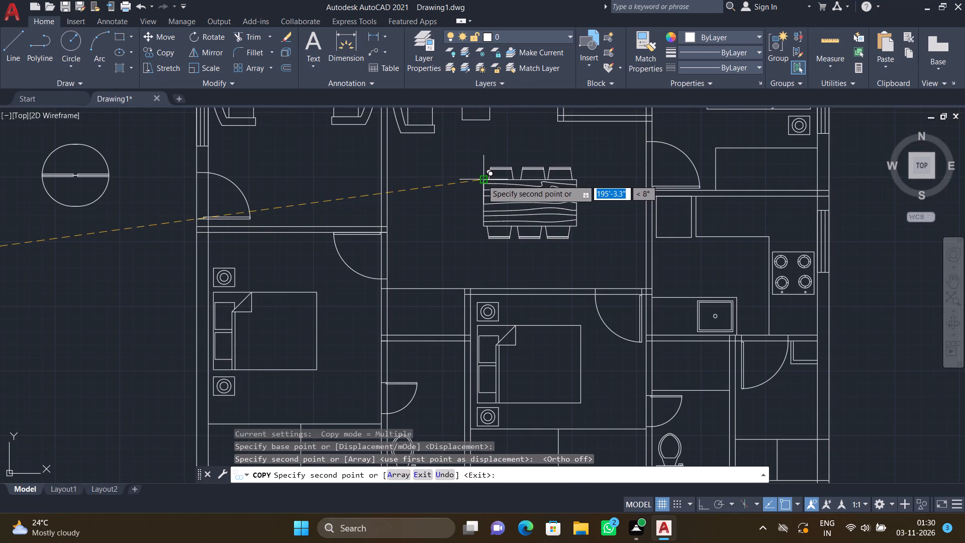
key("Return")
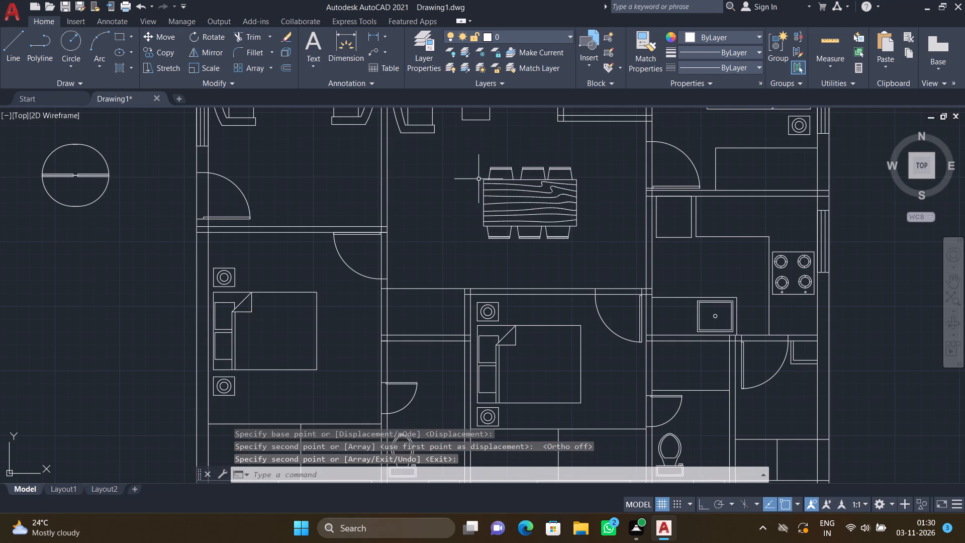
Draw a slanted line about 3'-3.5" long at 86° just inside the west end of the southwest bedroom's wardrobe, with Ortho off.
scroll(475, 185, "down", 2)
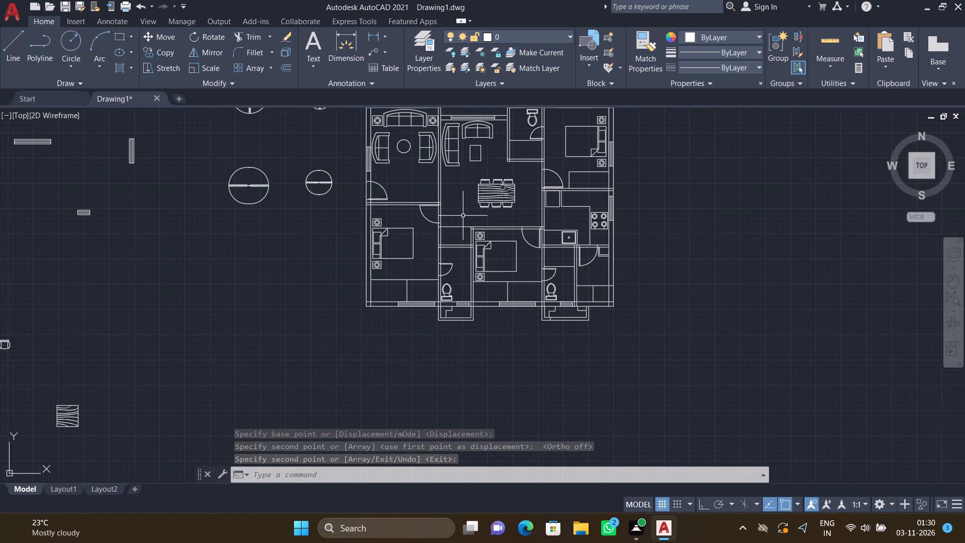
scroll(462, 216, "down", 1)
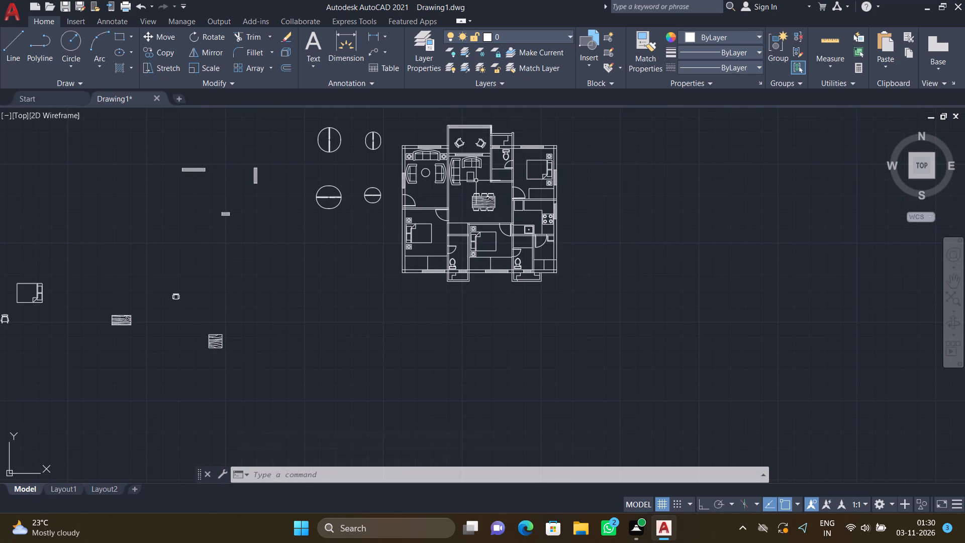
scroll(489, 169, "up", 3)
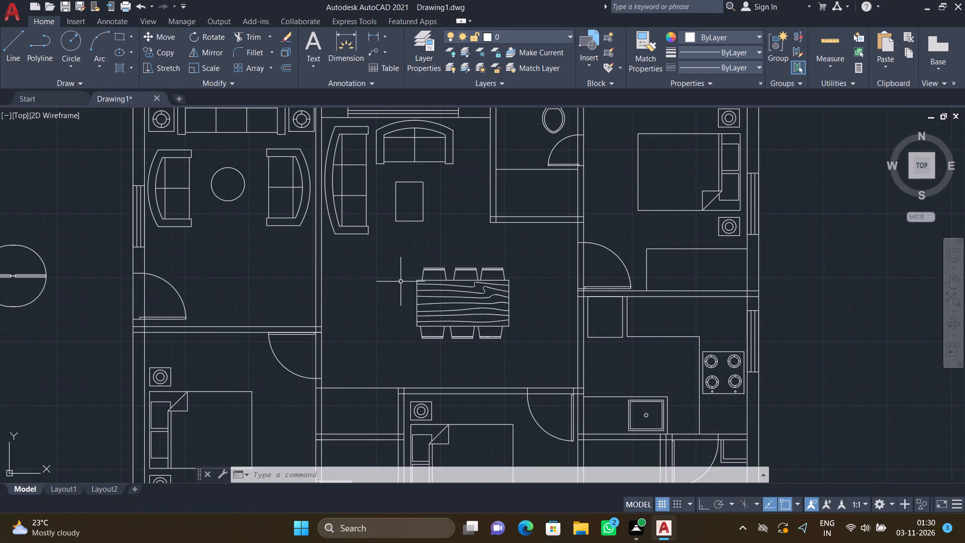
scroll(398, 291, "down", 2)
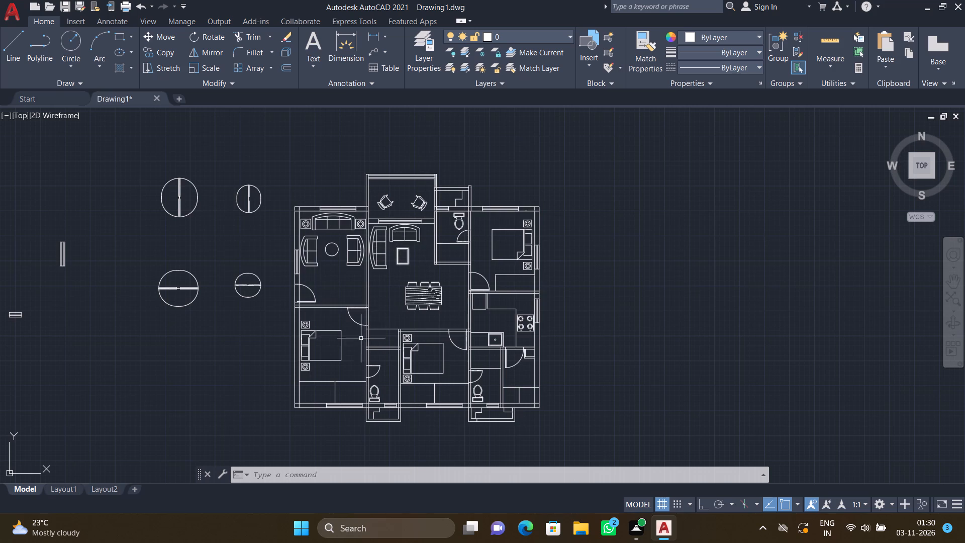
scroll(358, 341, "down", 1)
scroll(322, 374, "up", 4)
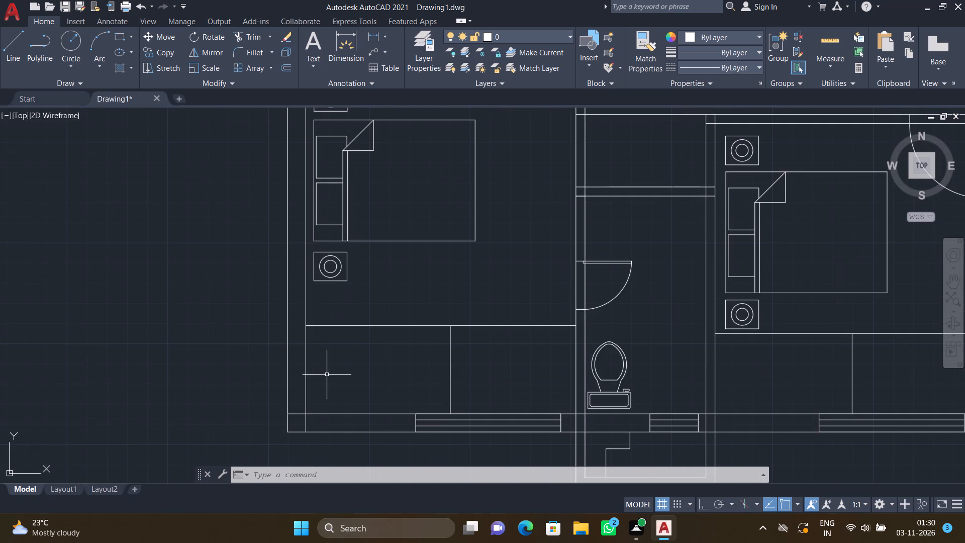
key("F8")
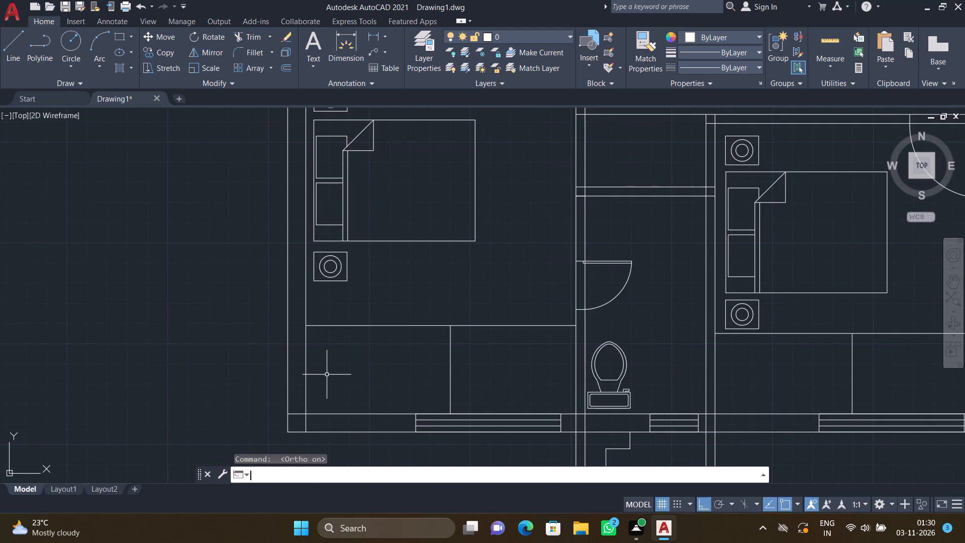
key("F8")
key("l")
key("Return")
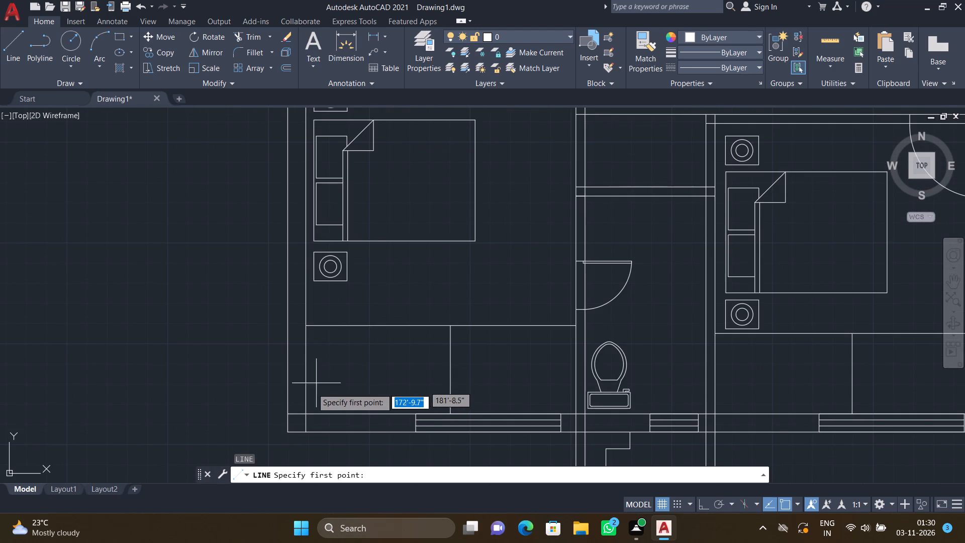
scroll(301, 410, "up", 2)
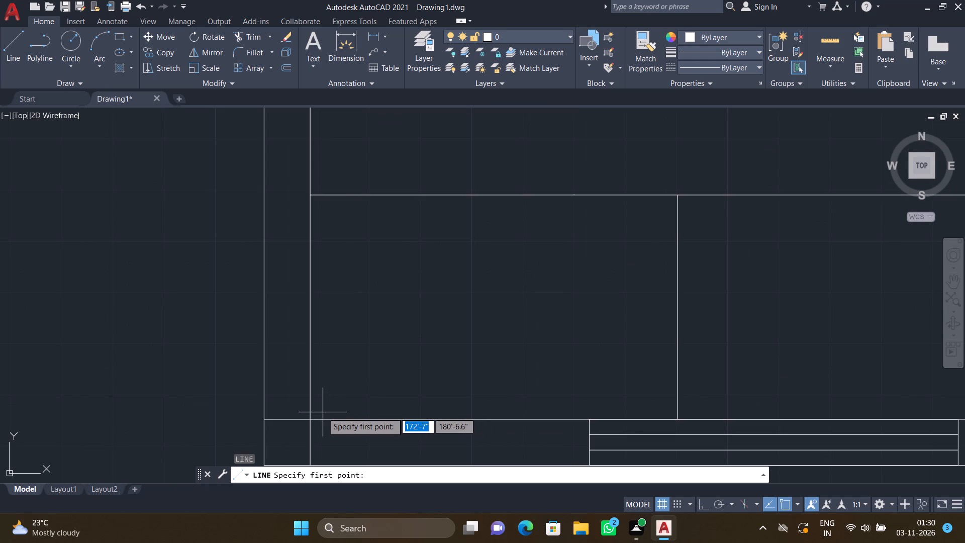
left_click(323, 412)
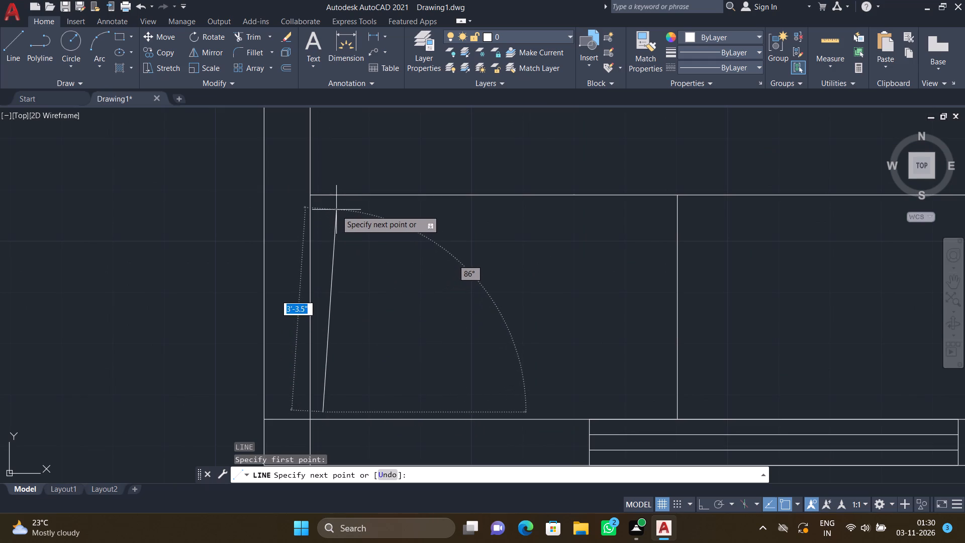
left_click(336, 208)
key("Return")
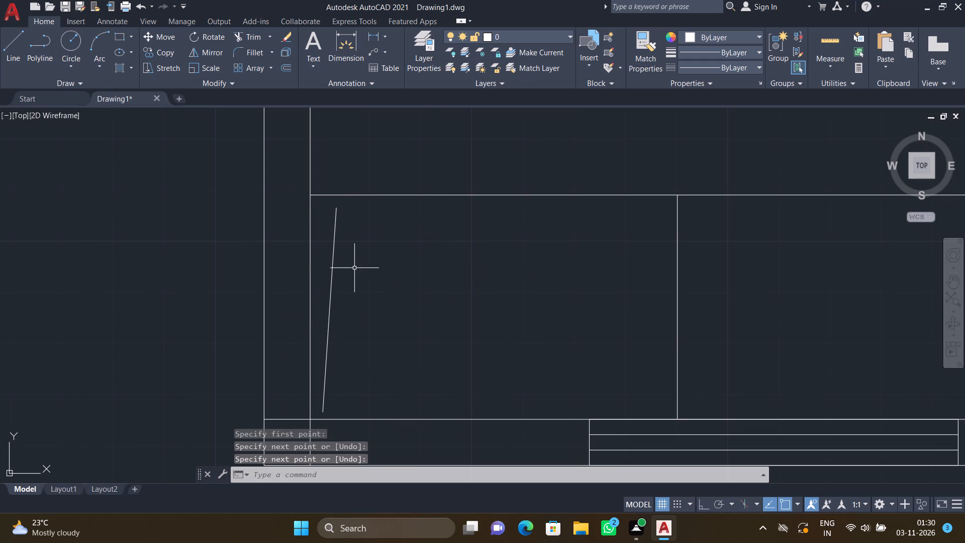
Copy the slanted line as an array of 10 items, spaced about 7" apart eastward across the western wardrobe compartment, with Ortho on.
key("c")
key("o")
key("Return")
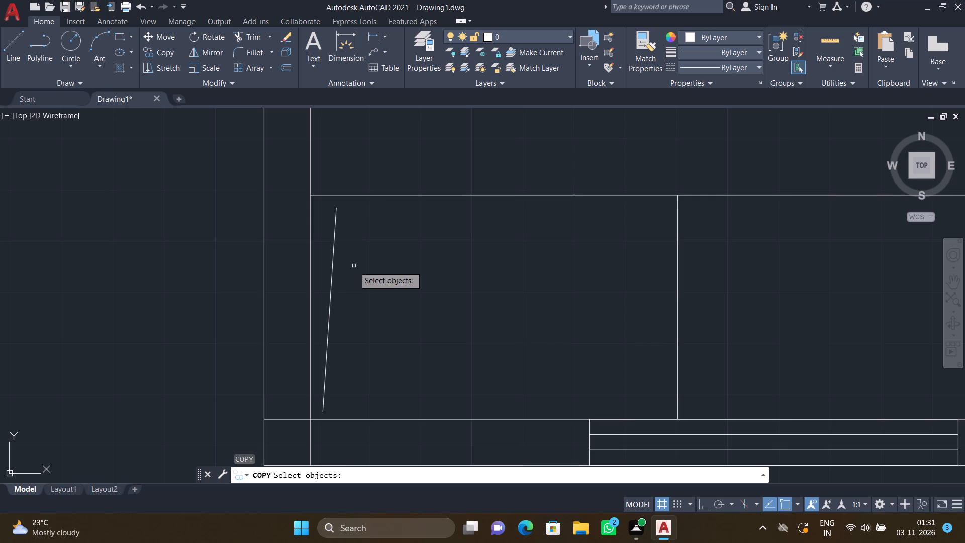
key("F8")
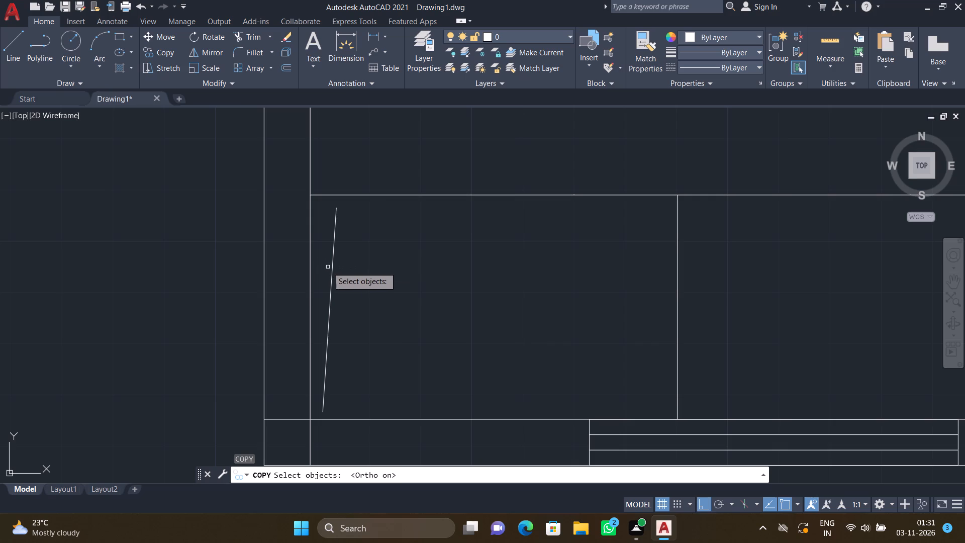
left_click(333, 269)
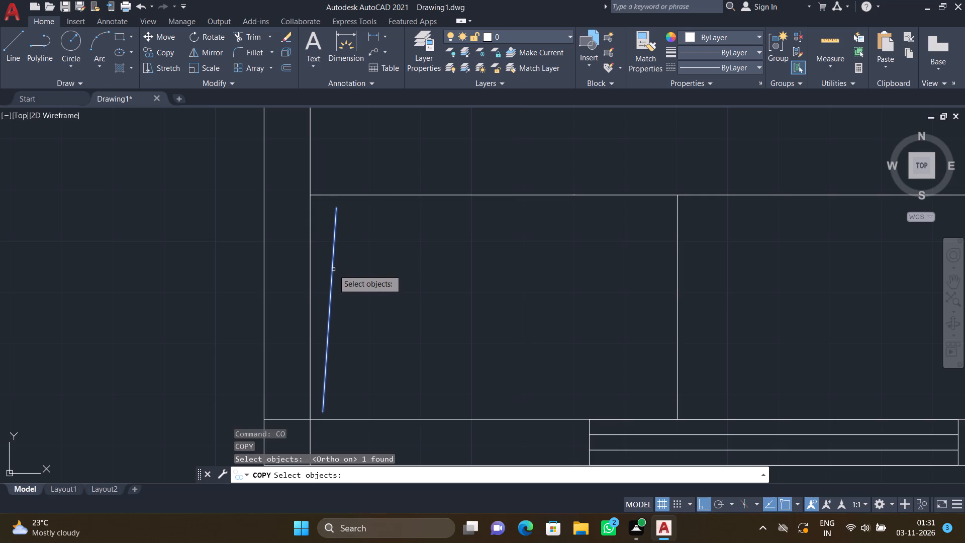
key("Return")
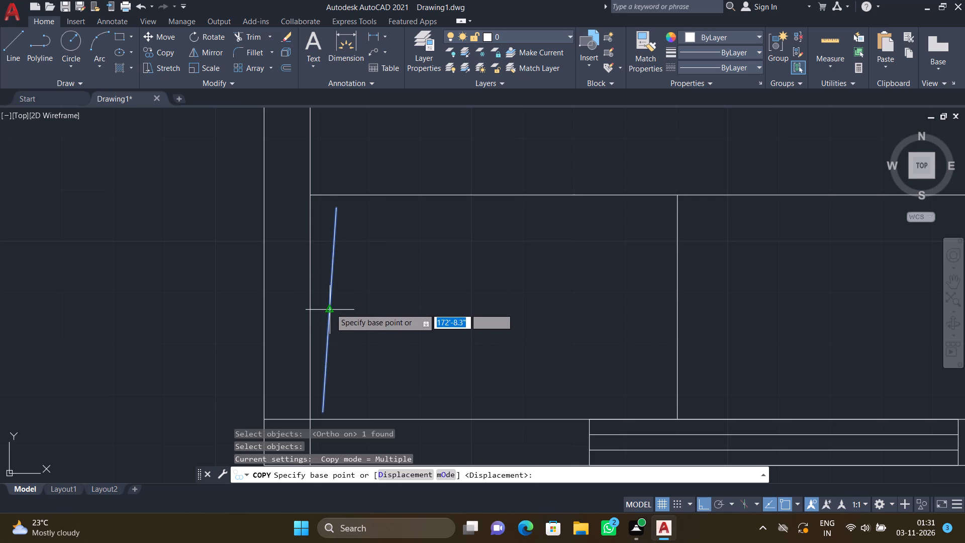
left_click(329, 307)
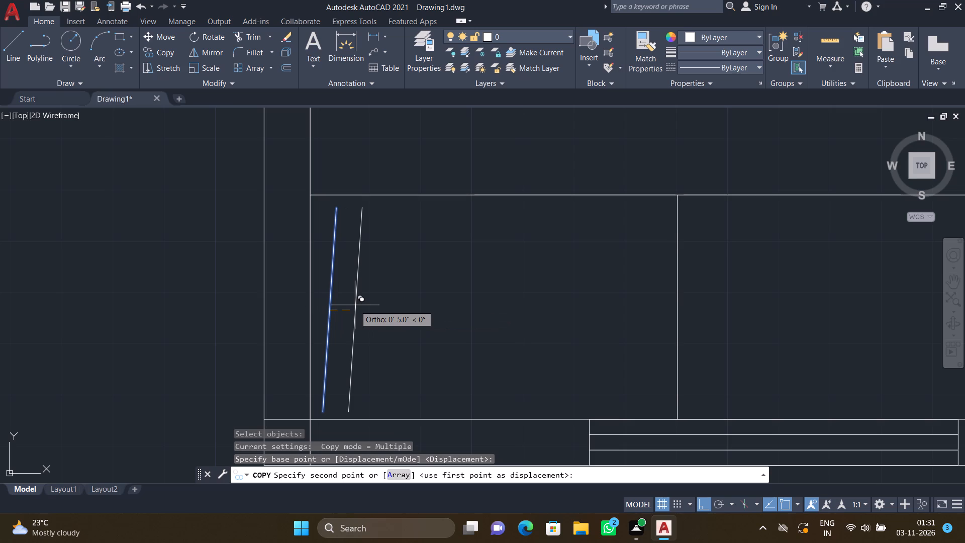
key("a")
key("Return")
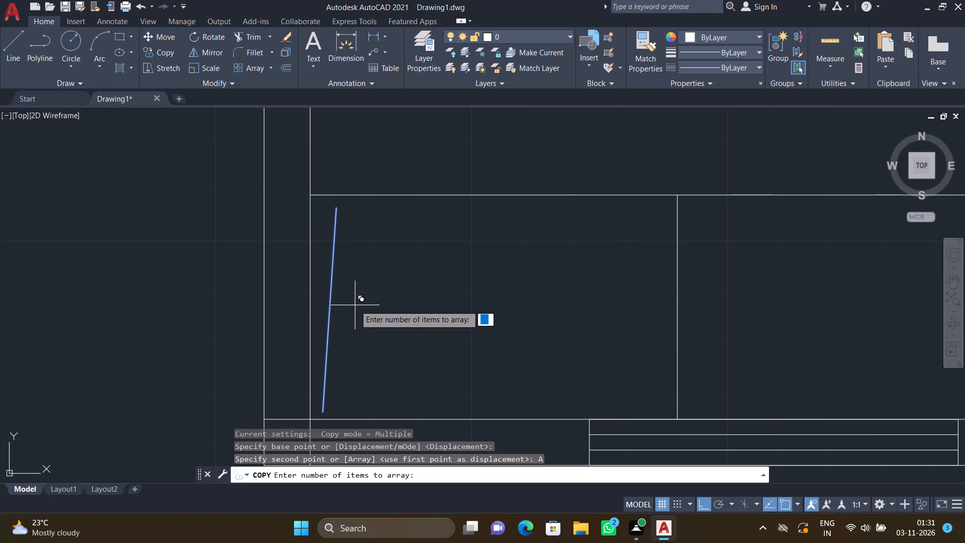
type("10")
key("Return")
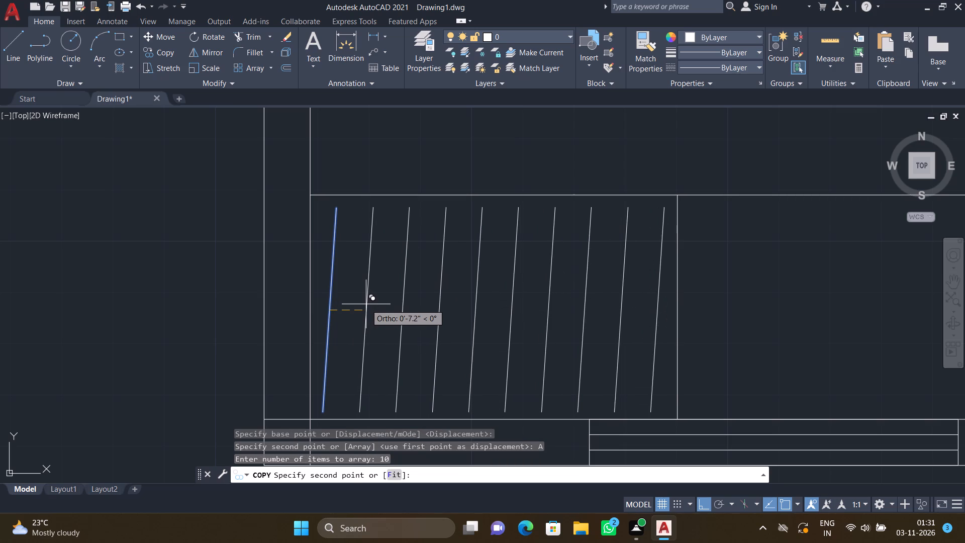
left_click(365, 304)
key("Return")
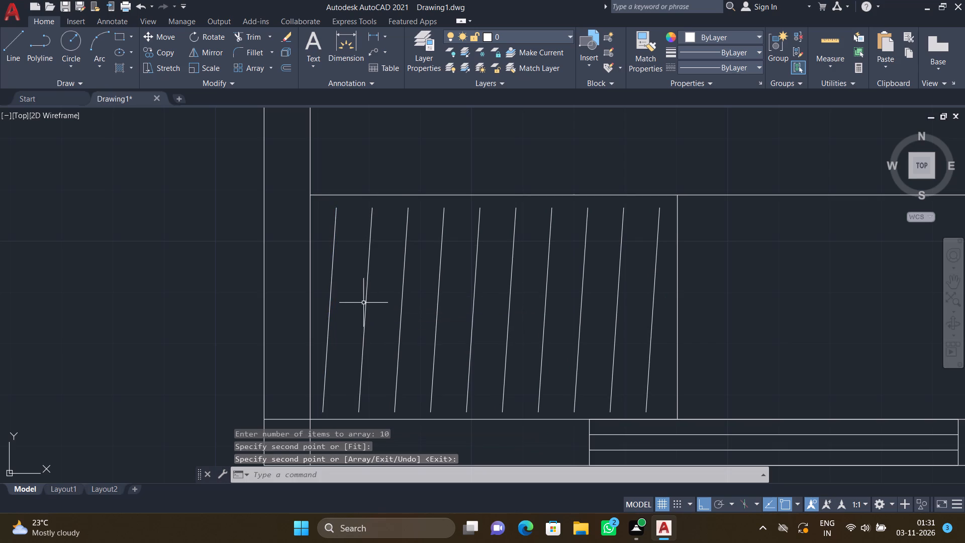
Draw a horizontal hanging-rod line through the midpoints of the slanted lines, from near the west wall to just short of the wardrobe's partition.
key("l")
key("Return")
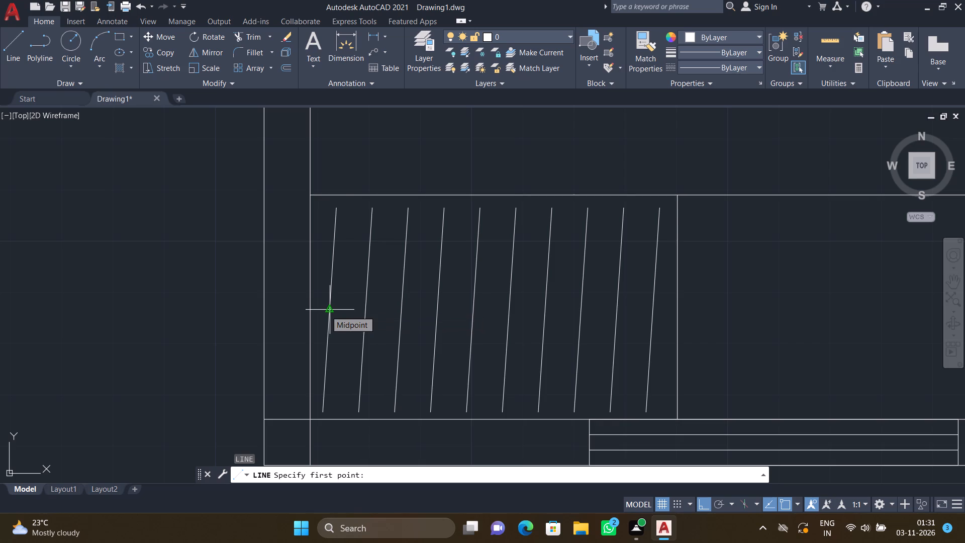
scroll(326, 311, "up", 2)
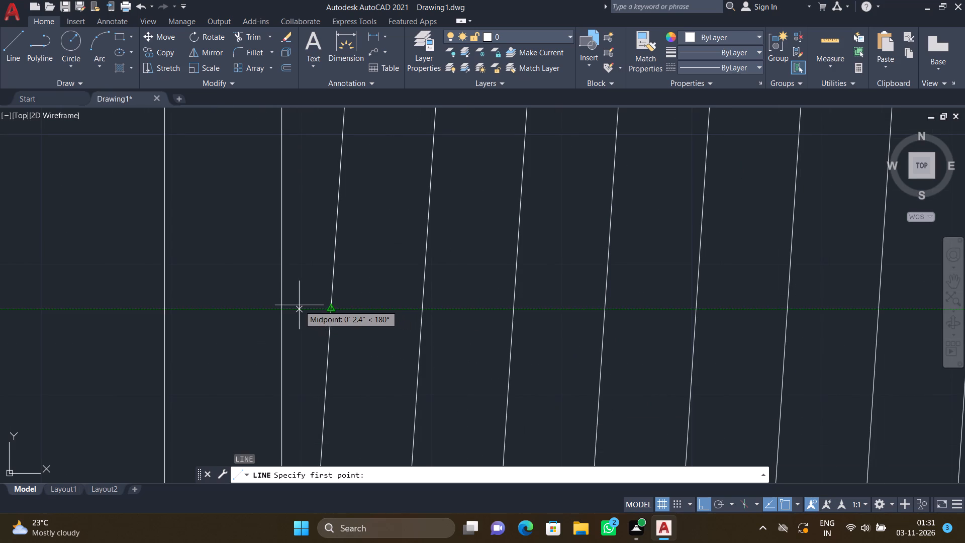
left_click(299, 305)
scroll(396, 316, "down", 4)
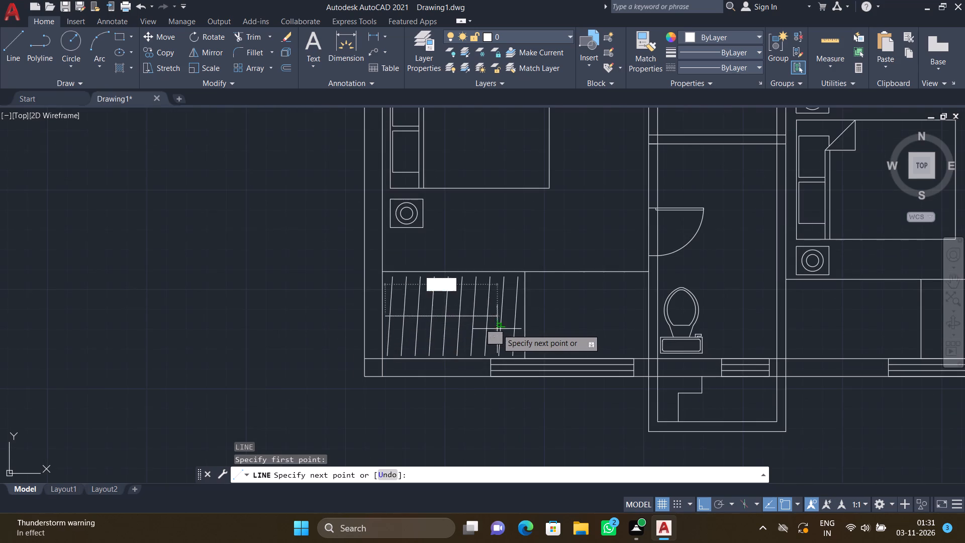
scroll(497, 329, "up", 3)
left_click(581, 283)
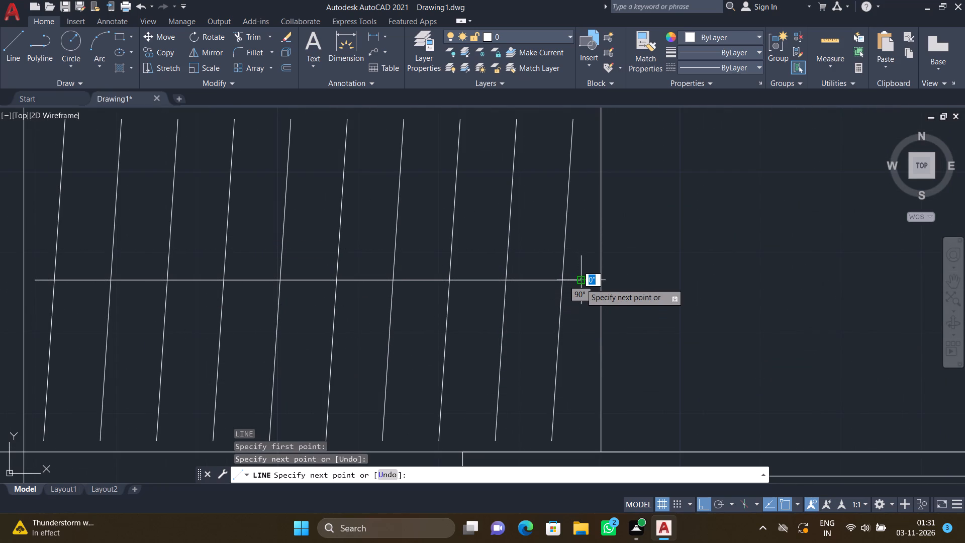
key("Return")
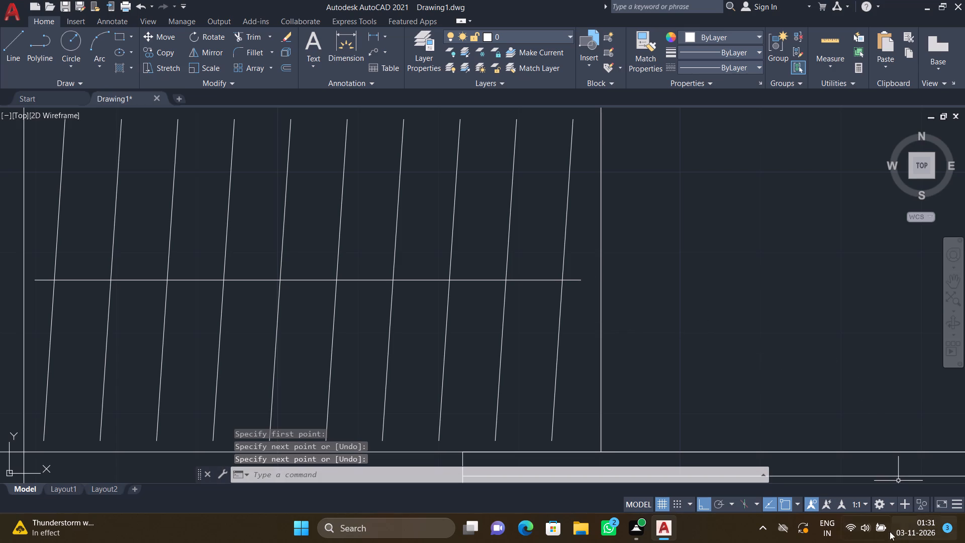
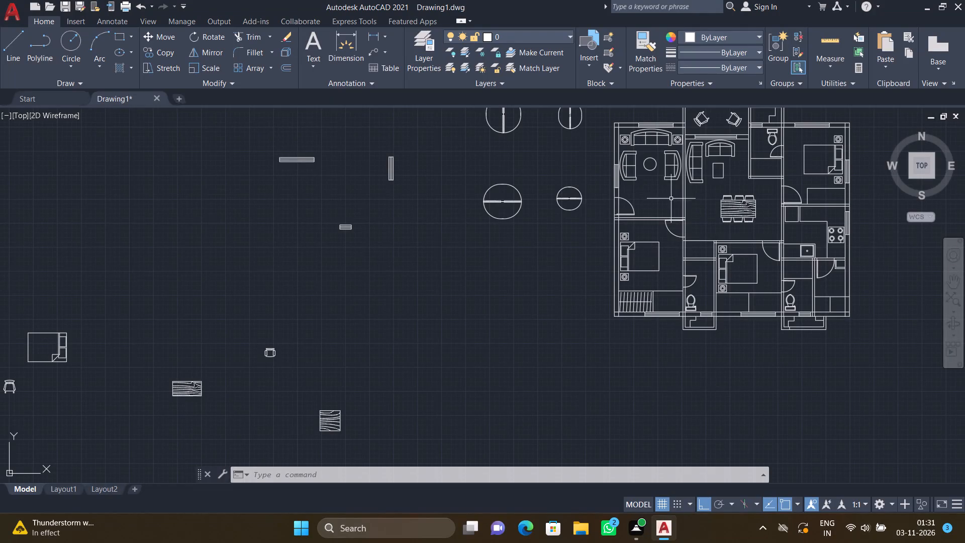
With ortho off, draw a steeply slanted hanger line about 2'-11" long at the west end of the south-middle bedroom's wardrobe.
scroll(656, 145, "down", 2)
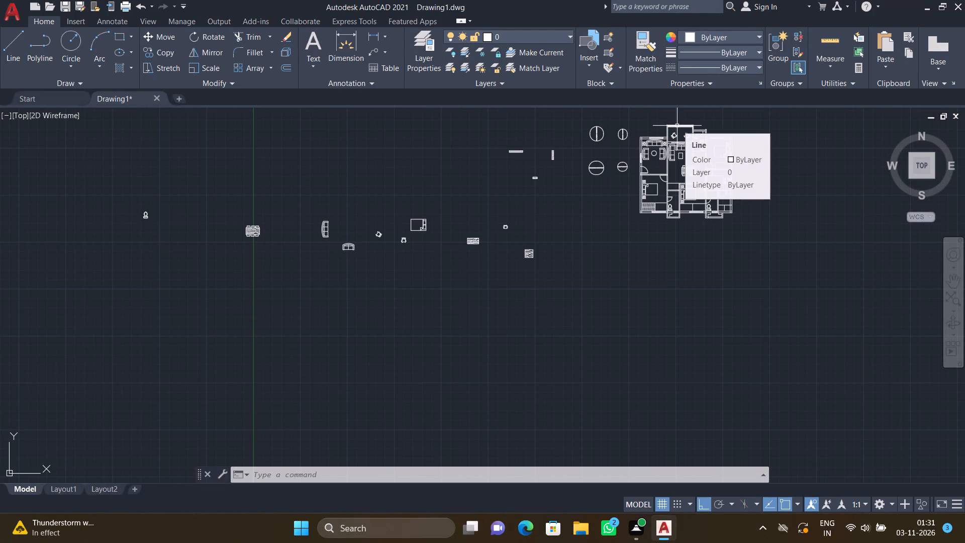
scroll(681, 121, "up", 1)
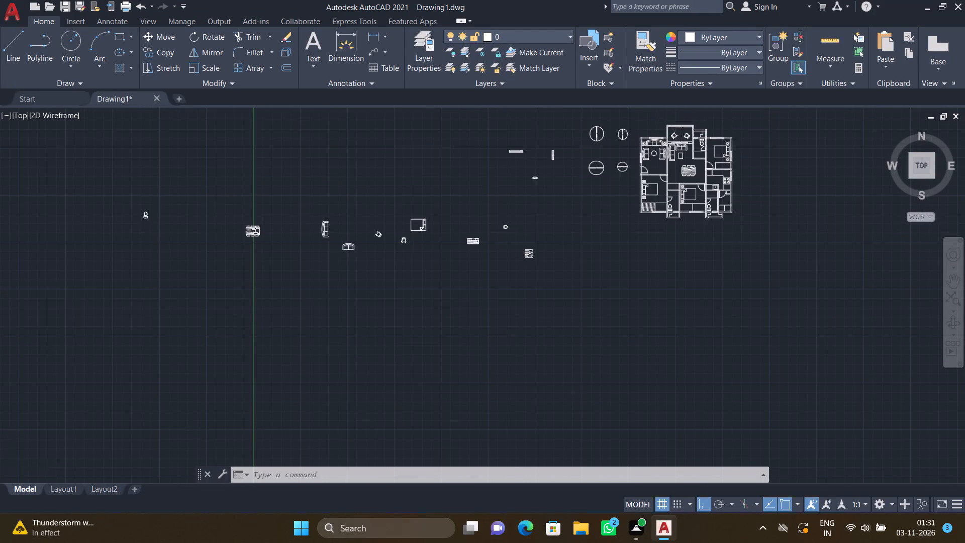
scroll(681, 121, "up", 1)
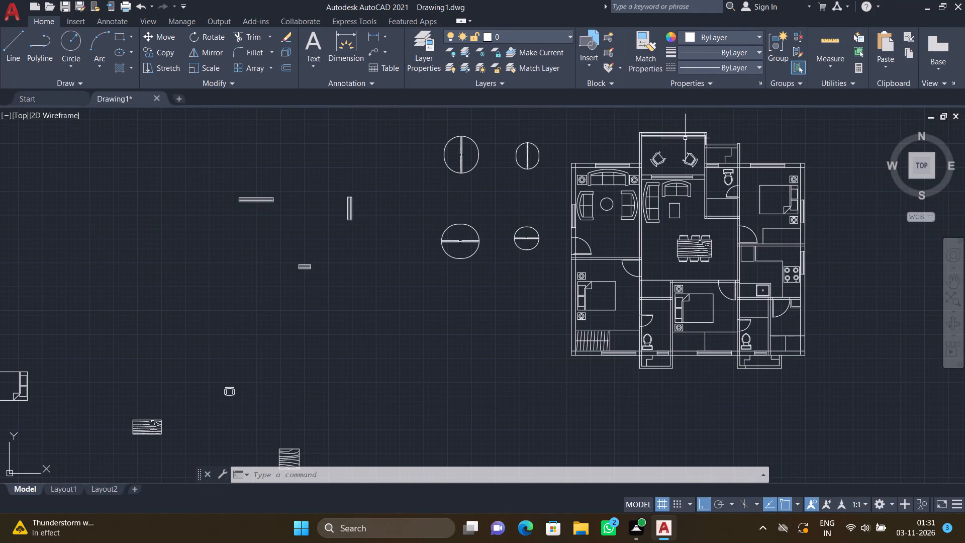
scroll(689, 342, "up", 3)
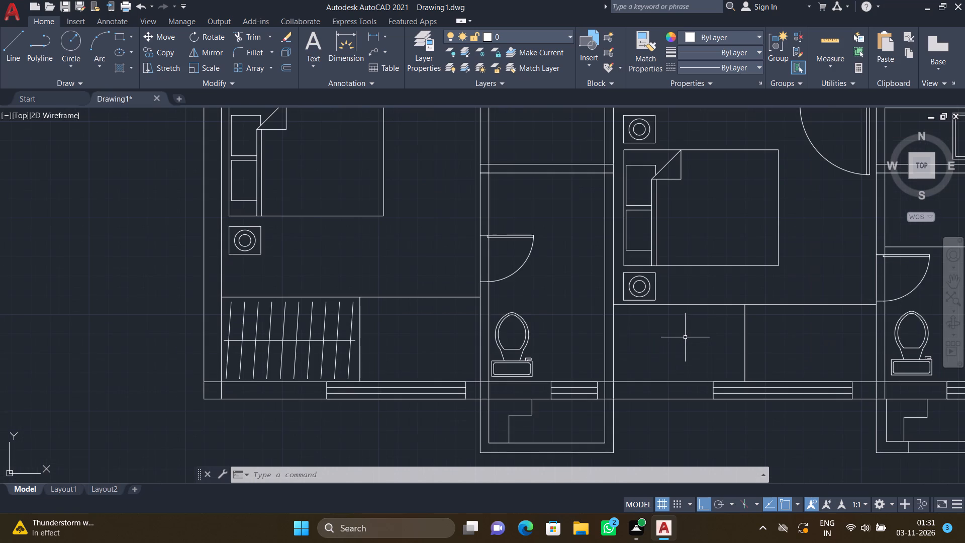
key("l")
key("Return")
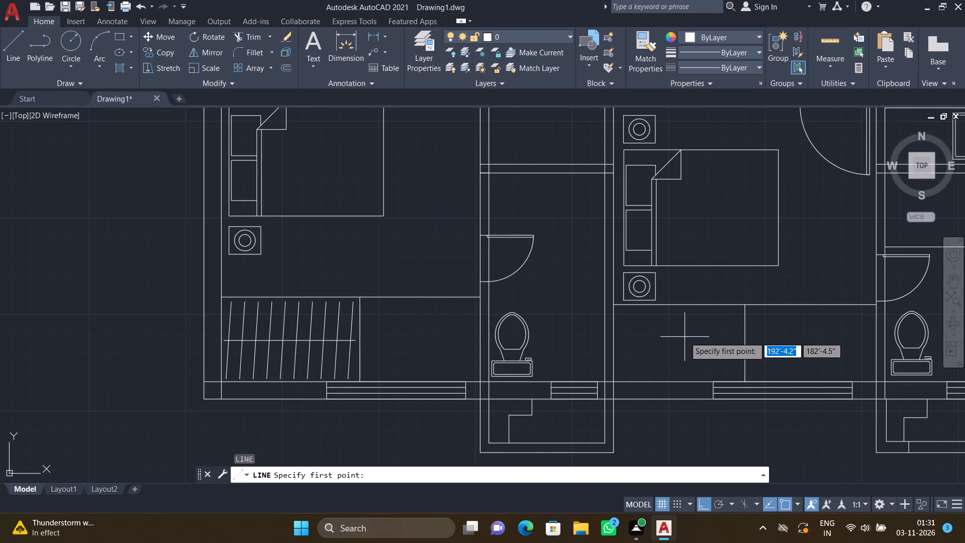
key("F8")
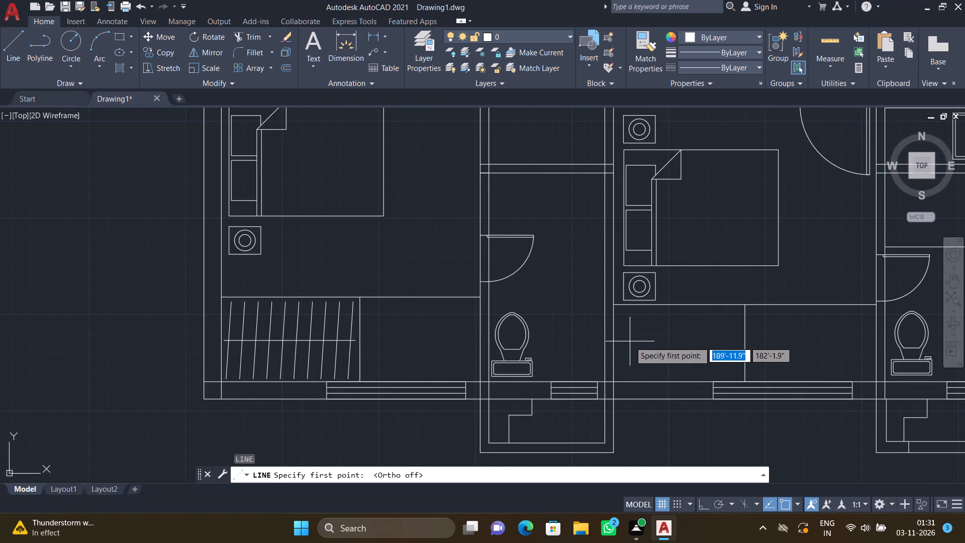
scroll(630, 341, "up", 2)
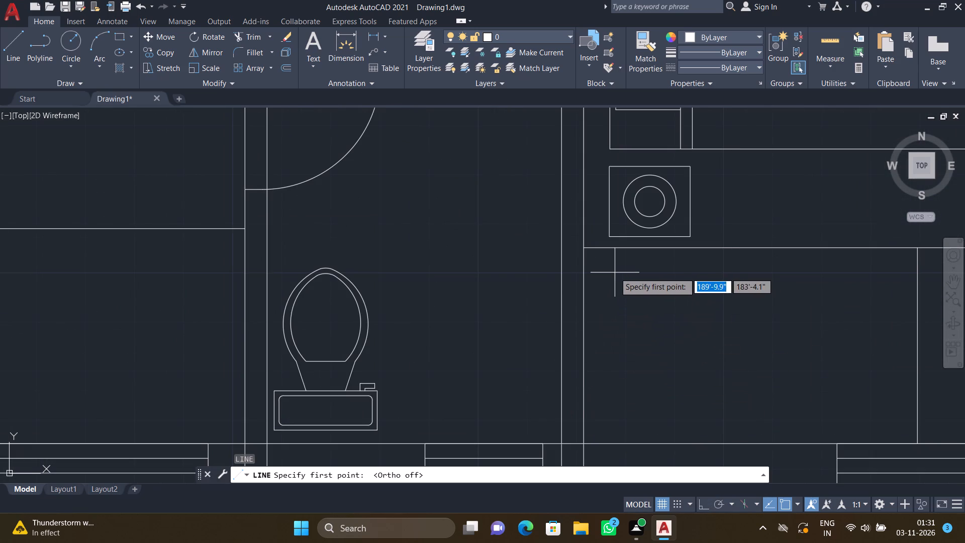
left_click(594, 260)
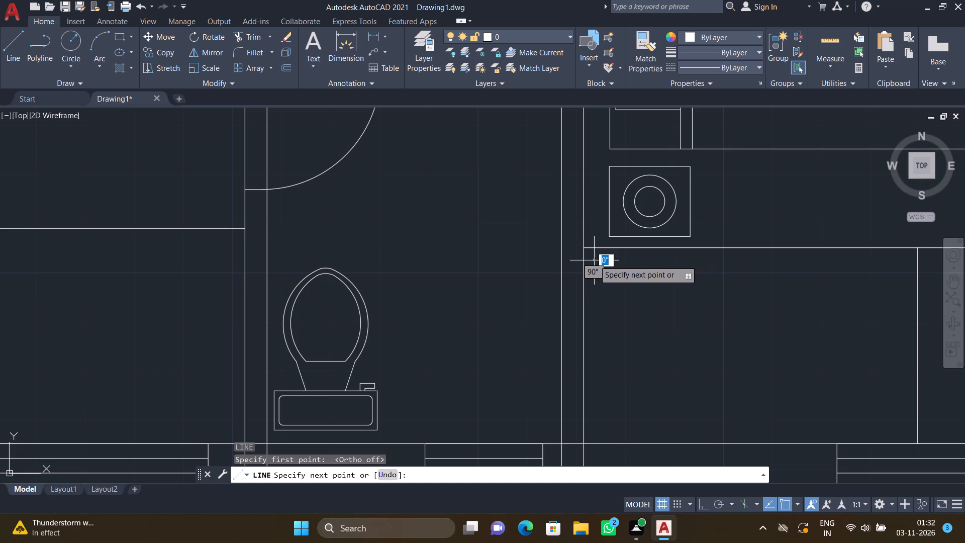
left_click(610, 433)
key("Return")
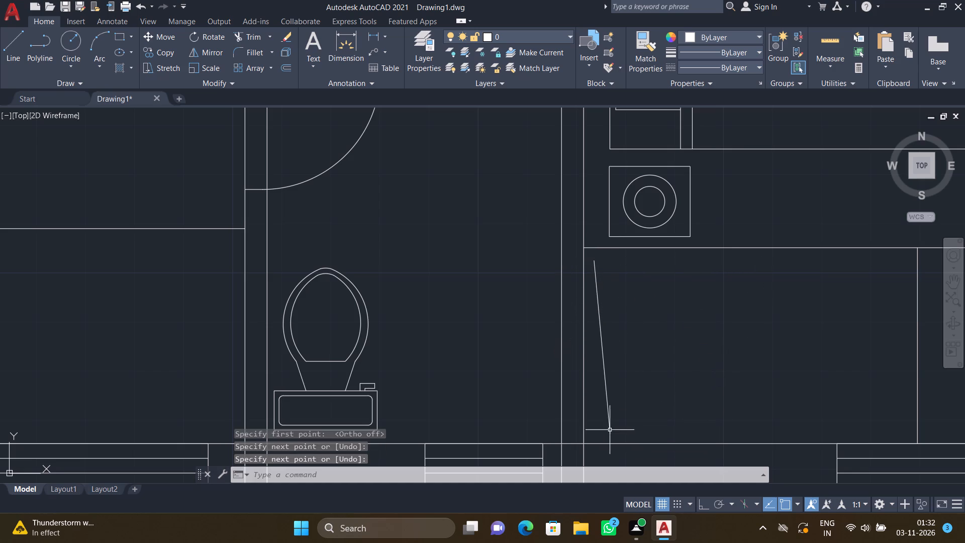
Copy the slanted hanger line from its midpoint as a 14-item array running horizontally east across the wardrobe, with ortho on.
type("CO")
key("Return")
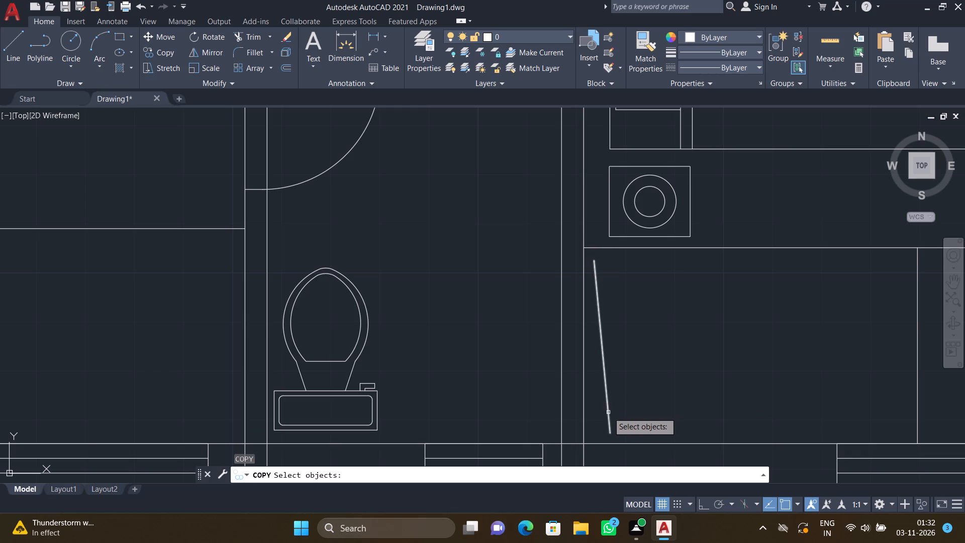
scroll(606, 412, "up", 1)
left_click(607, 406)
key("Return")
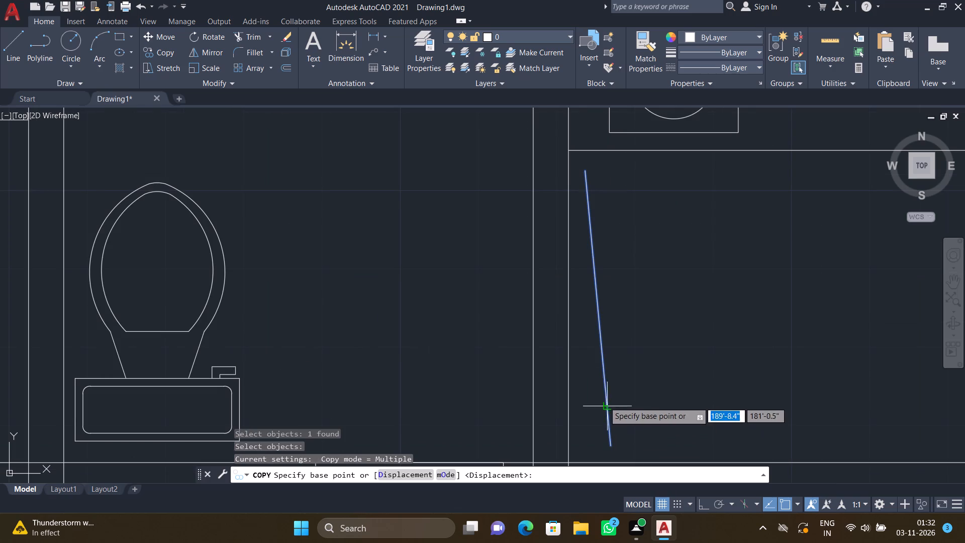
left_click(600, 308)
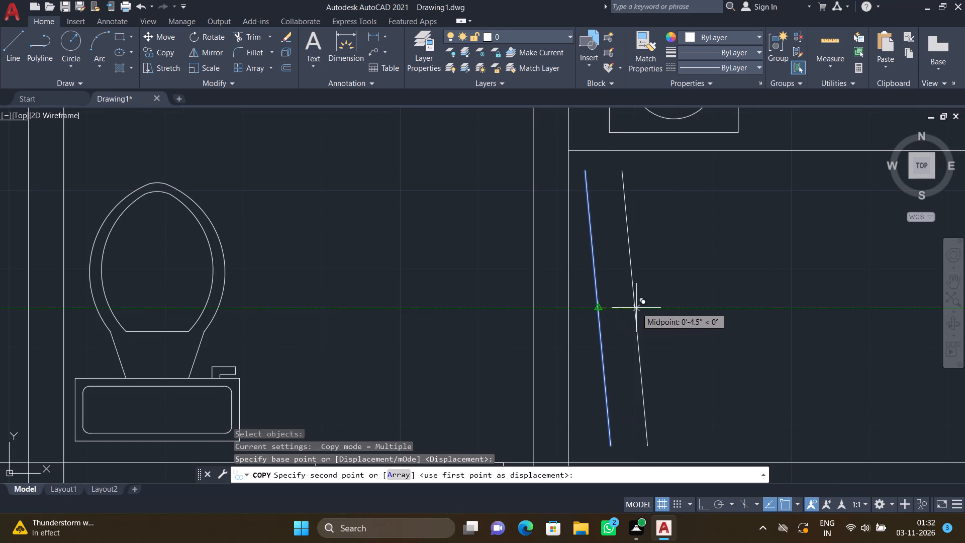
scroll(643, 308, "down", 1)
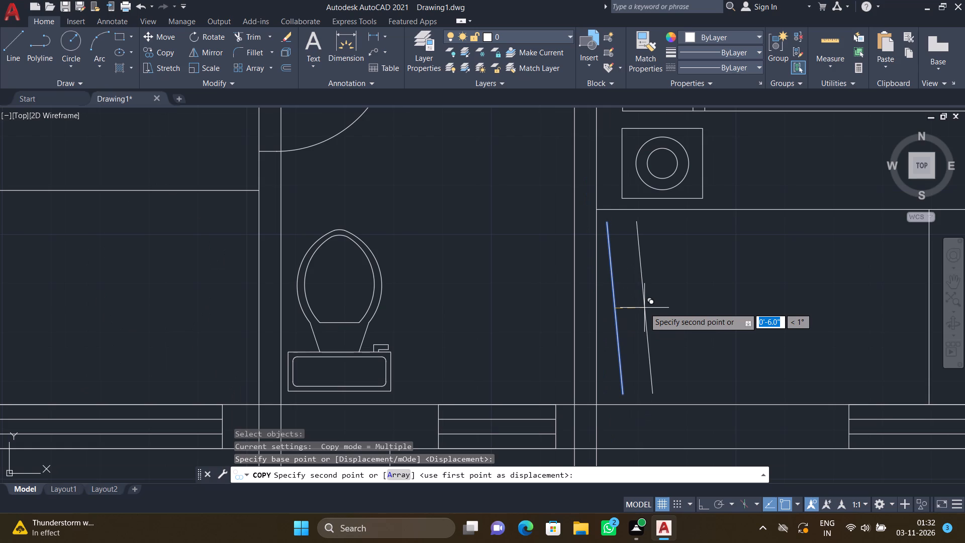
key("a")
key("Return")
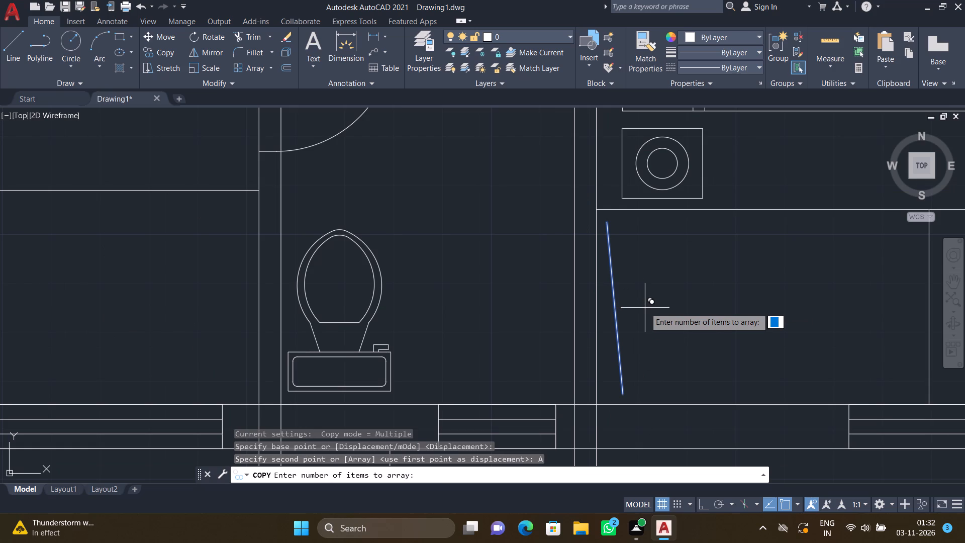
key("1")
key("4")
key("Return")
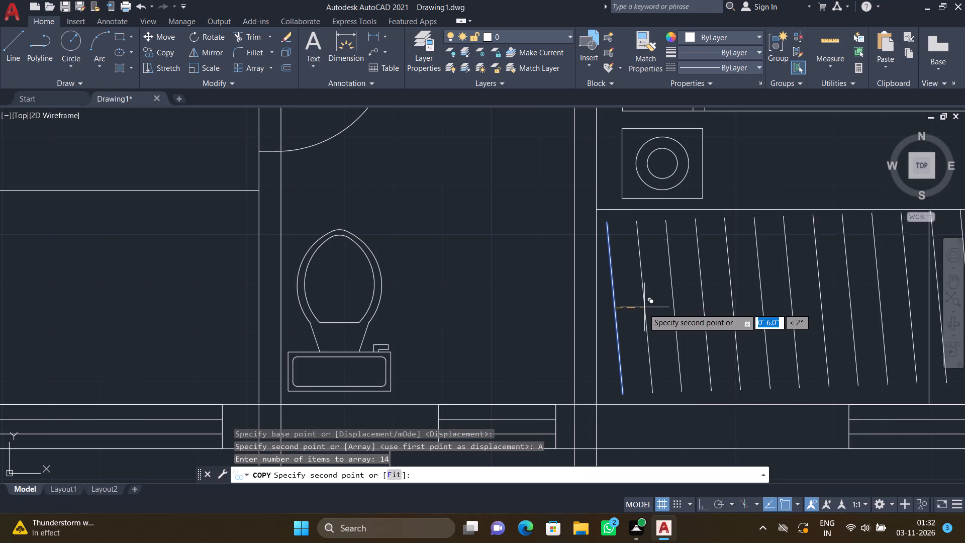
key("F8")
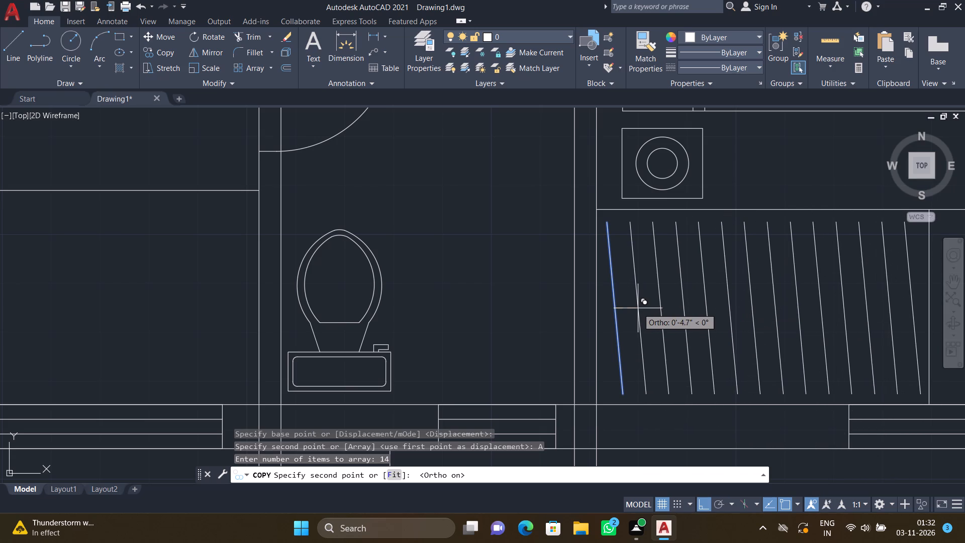
left_click(637, 308)
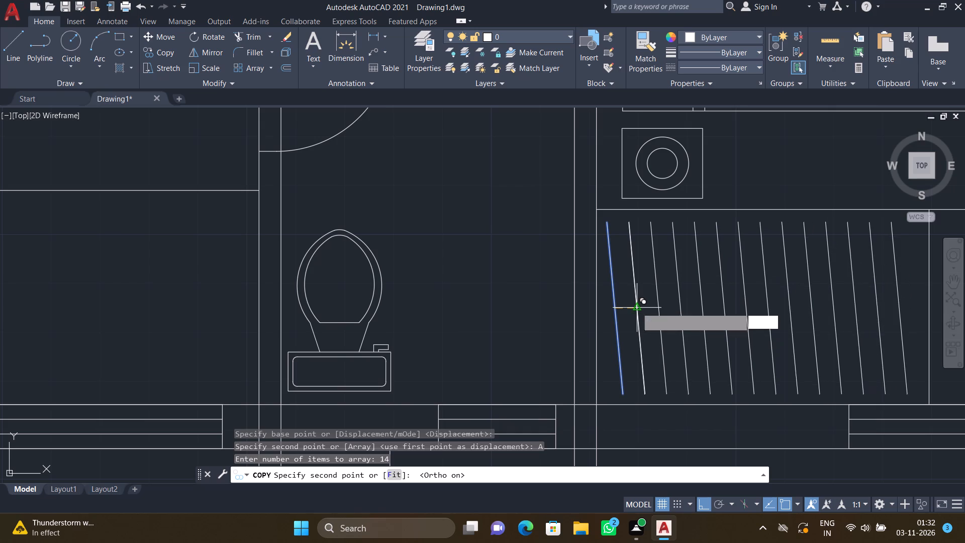
key("Return")
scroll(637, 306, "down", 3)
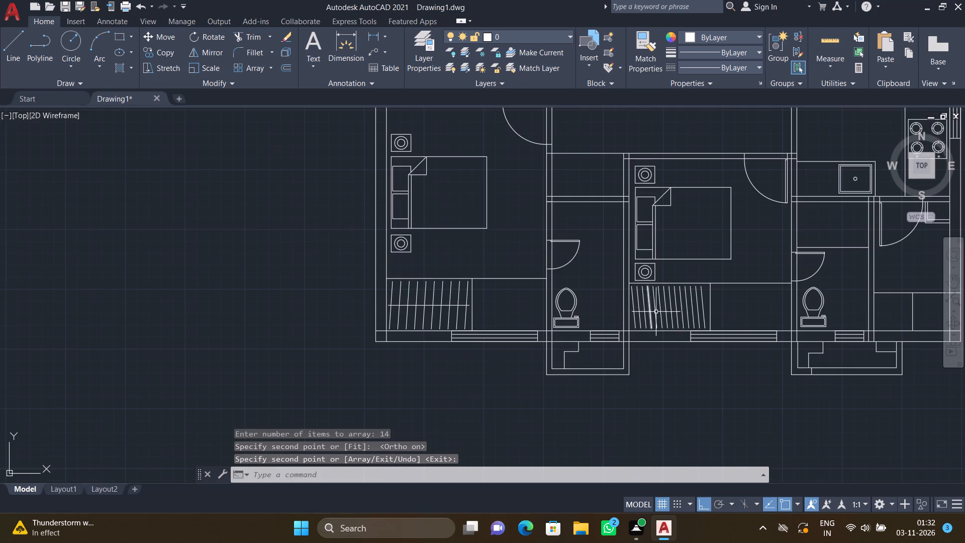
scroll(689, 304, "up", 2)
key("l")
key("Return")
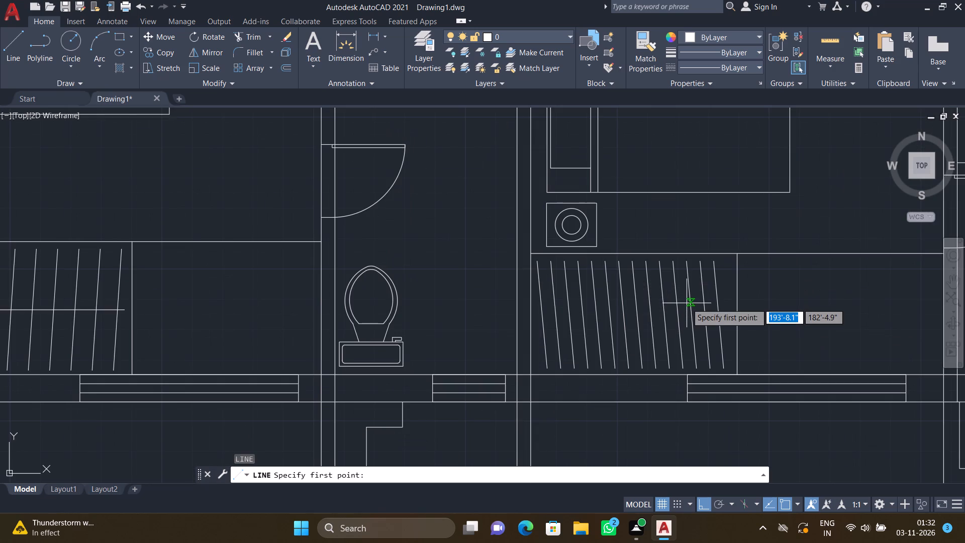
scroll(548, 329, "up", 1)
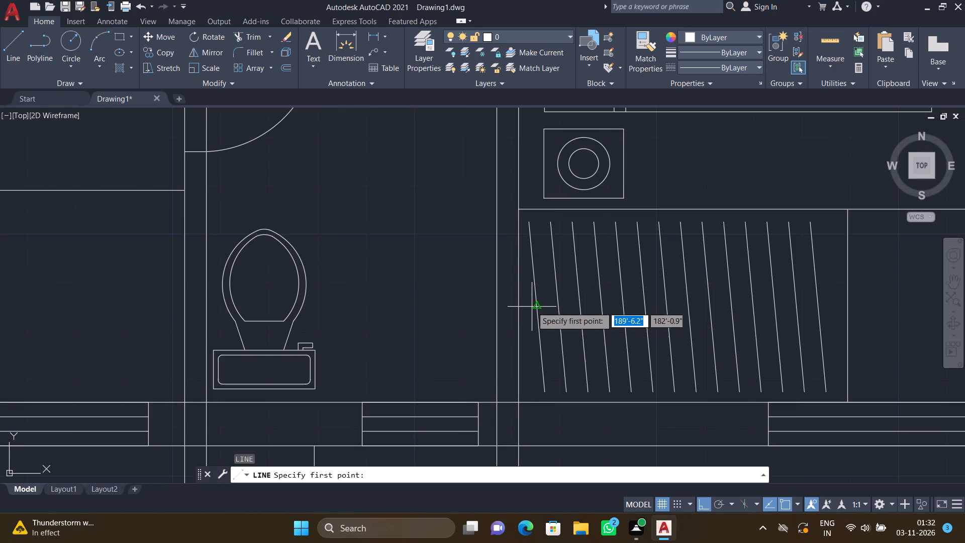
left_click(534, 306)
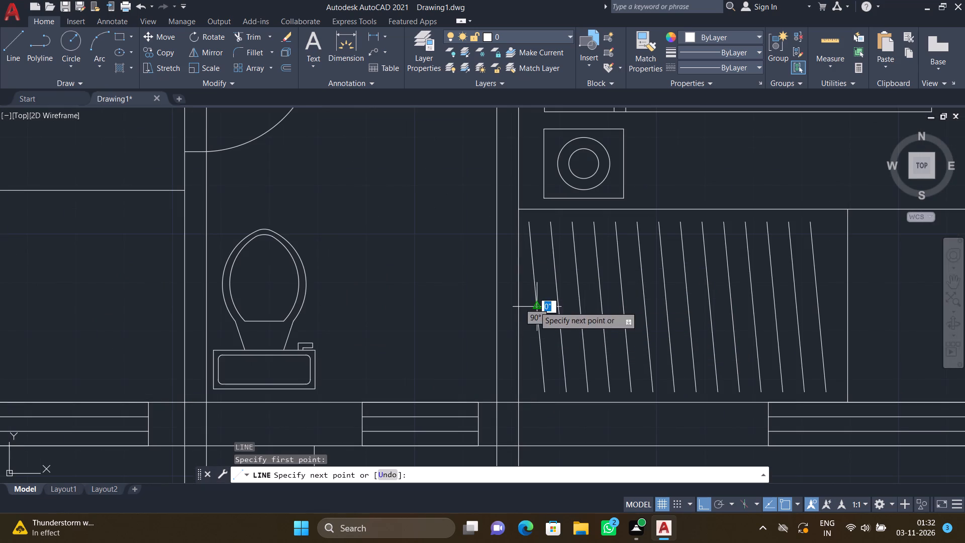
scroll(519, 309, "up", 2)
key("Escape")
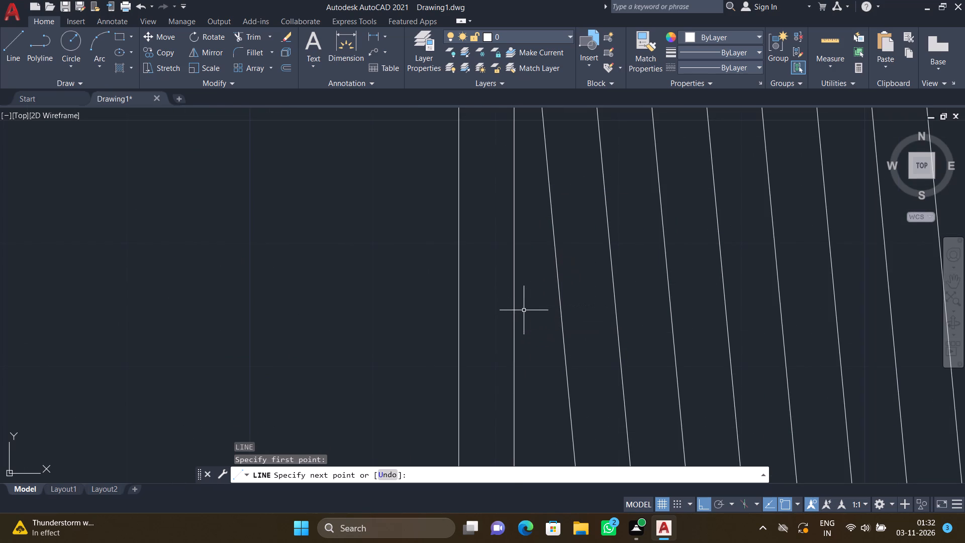
Draw a horizontal rod line about 5 ft long through the middle of all the hanger lines in this wardrobe.
key("l")
key("Return")
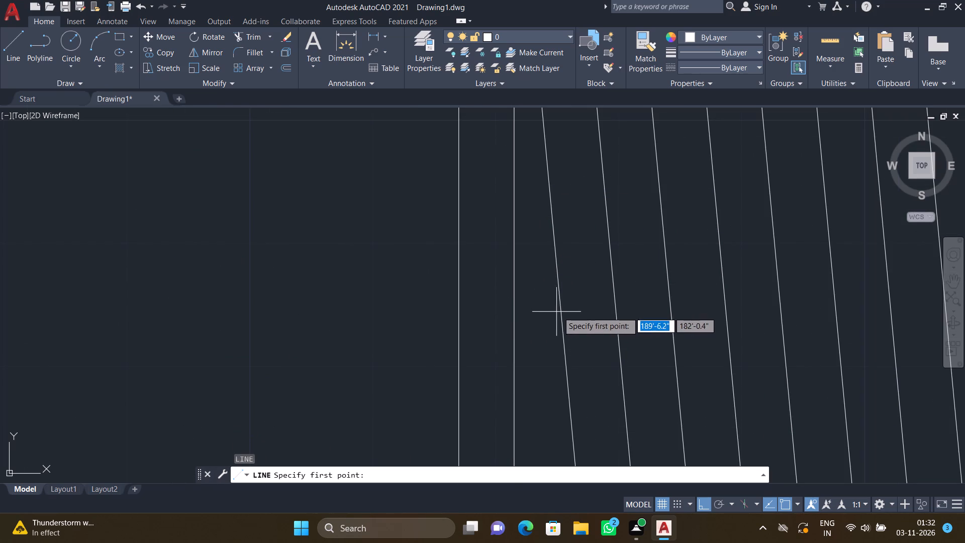
scroll(560, 319, "down", 2)
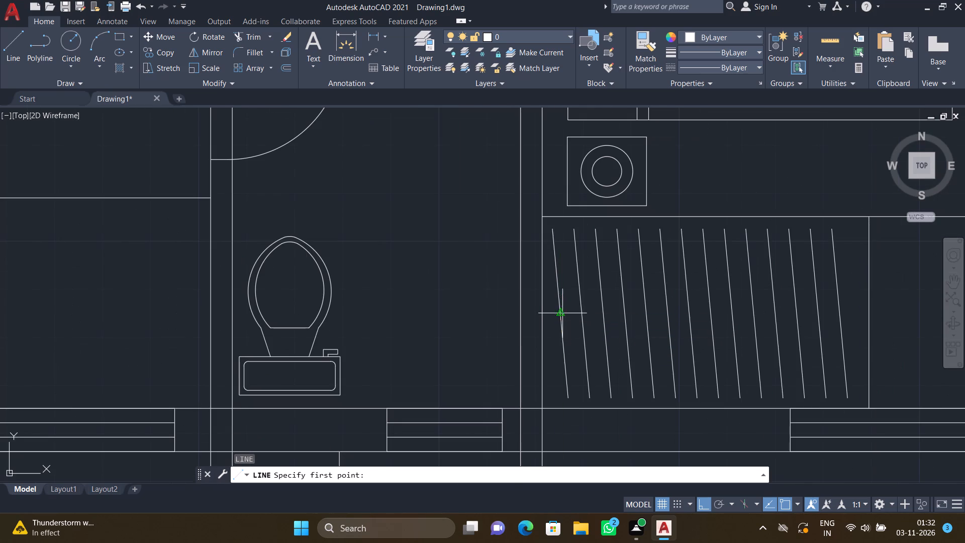
scroll(554, 316, "up", 2)
left_click_drag(537, 308, 554, 309)
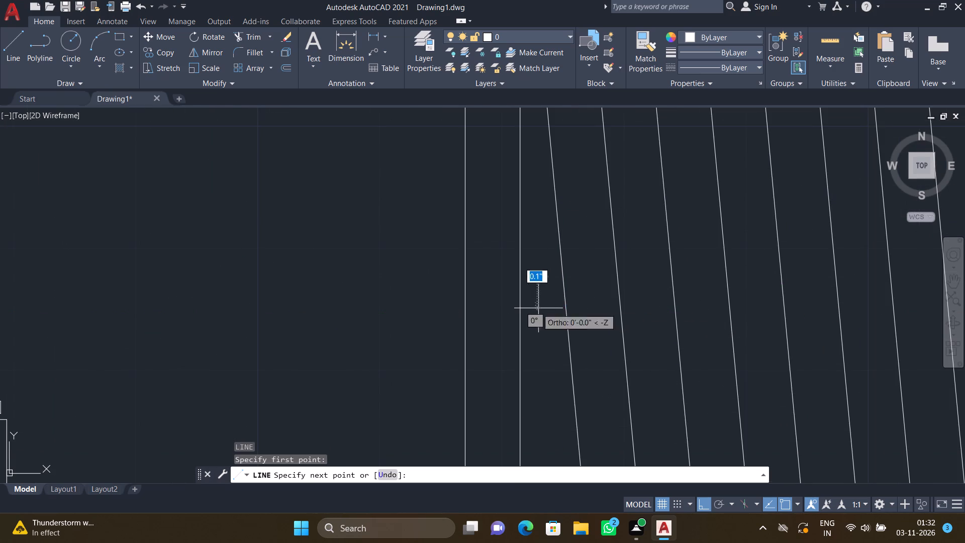
left_click_drag(554, 309, 548, 309)
scroll(717, 312, "down", 4)
scroll(798, 311, "up", 3)
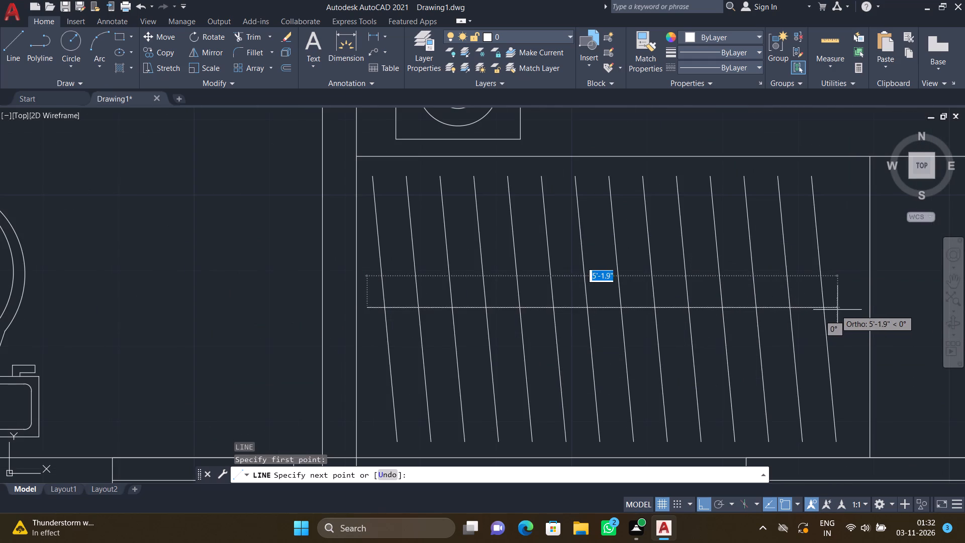
left_click(853, 305)
key("Return")
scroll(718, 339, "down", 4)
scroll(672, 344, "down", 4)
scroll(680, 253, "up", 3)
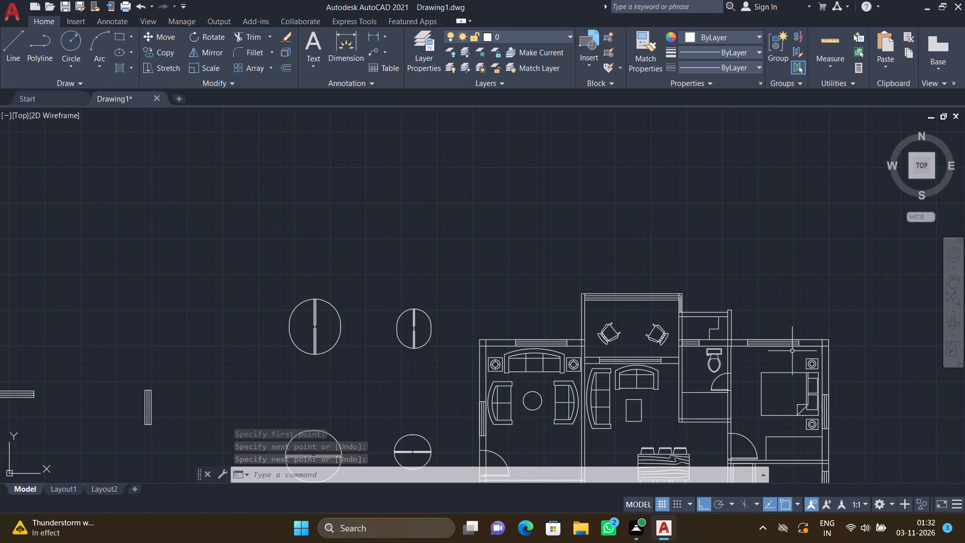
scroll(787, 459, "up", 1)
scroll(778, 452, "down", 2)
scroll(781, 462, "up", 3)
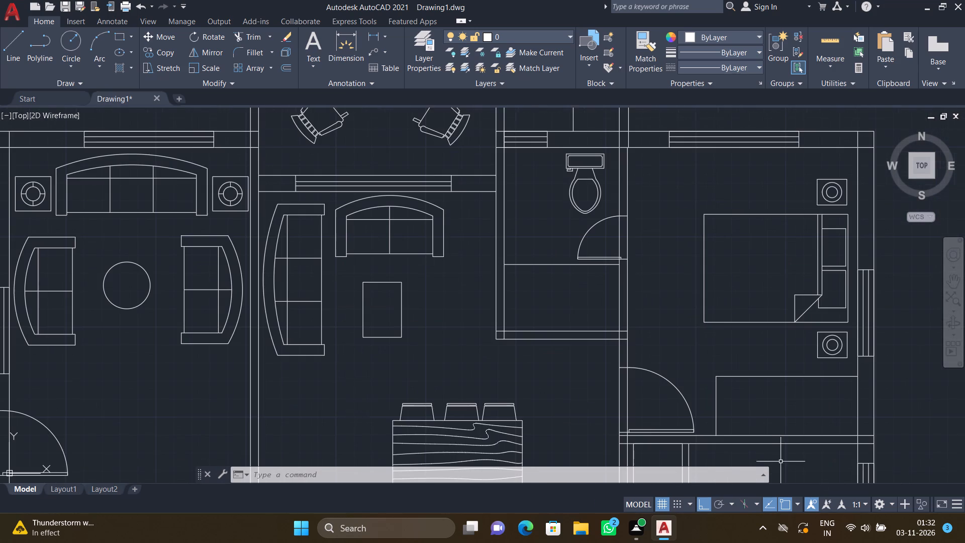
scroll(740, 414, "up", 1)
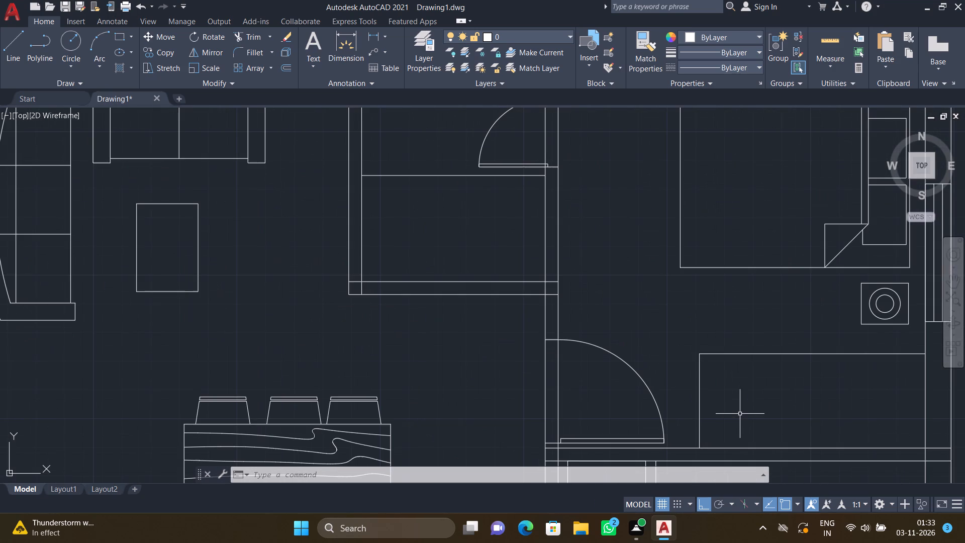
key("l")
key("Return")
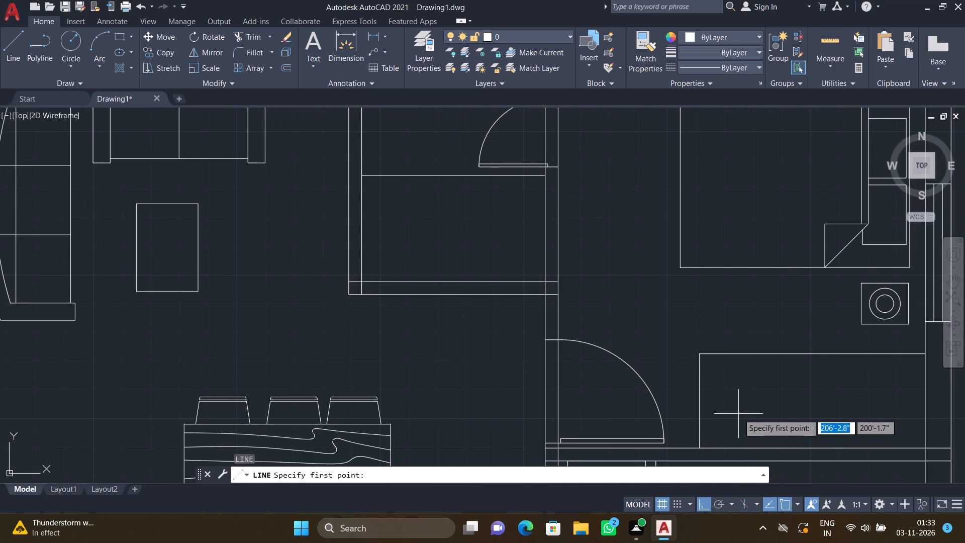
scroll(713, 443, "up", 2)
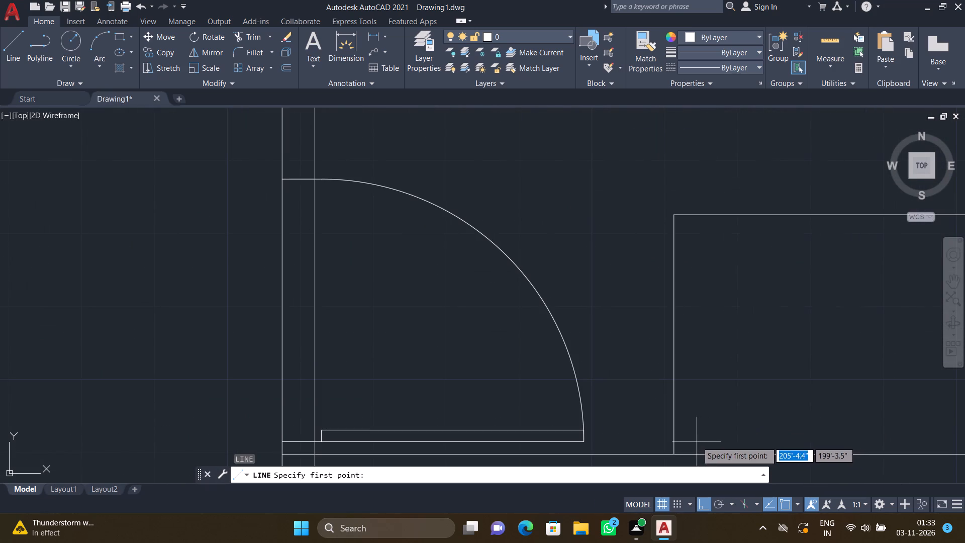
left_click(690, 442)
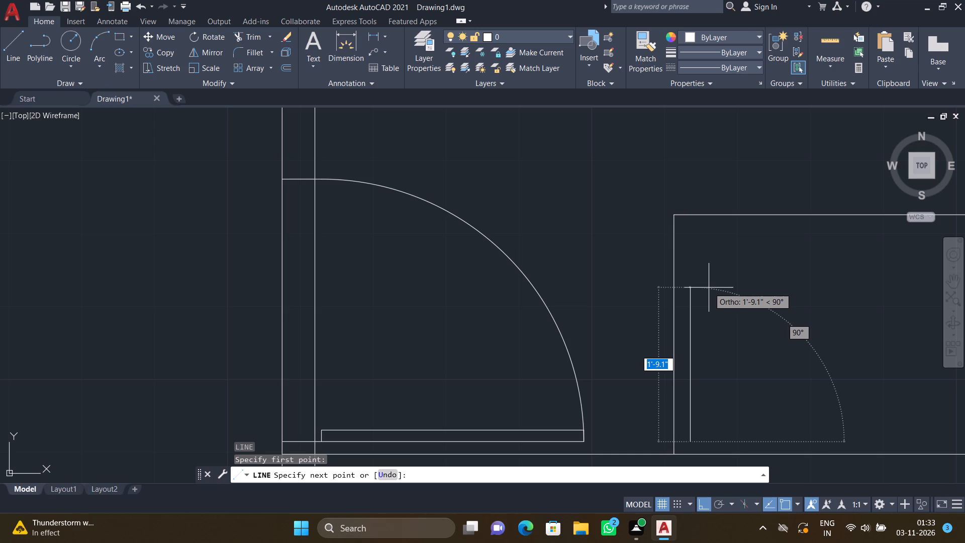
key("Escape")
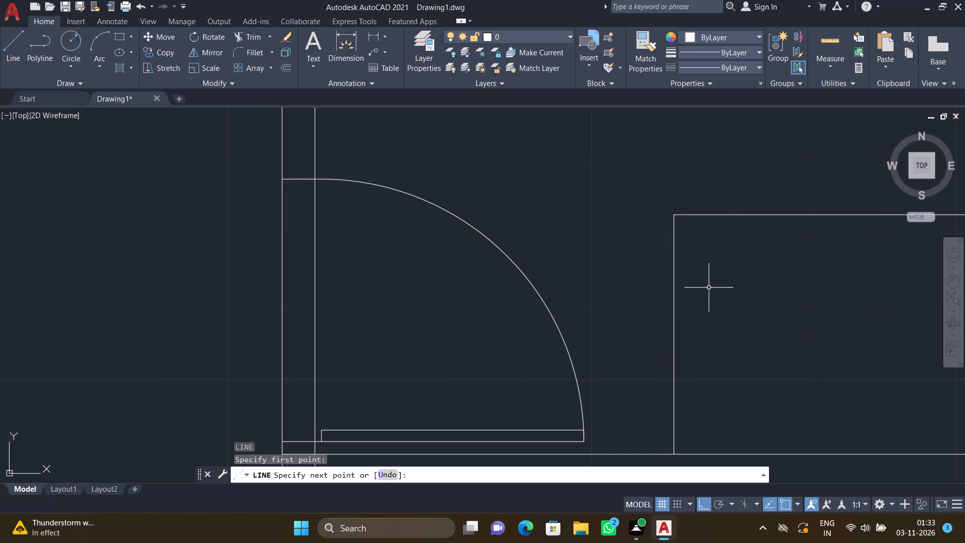
With ortho off, draw a steeply slanted hanger line spanning most of the depth at the west end of the northeast bedroom's wardrobe.
key("l")
key("Return")
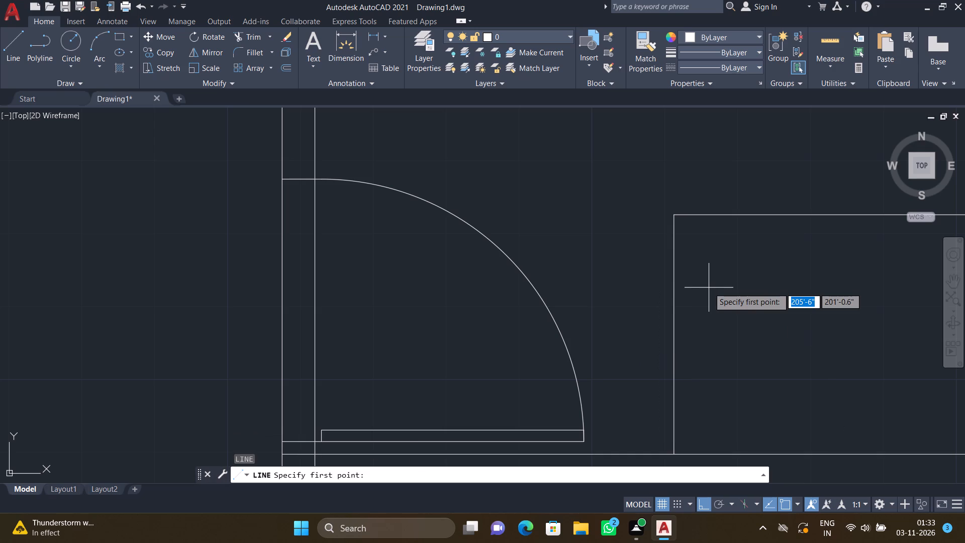
key("F8")
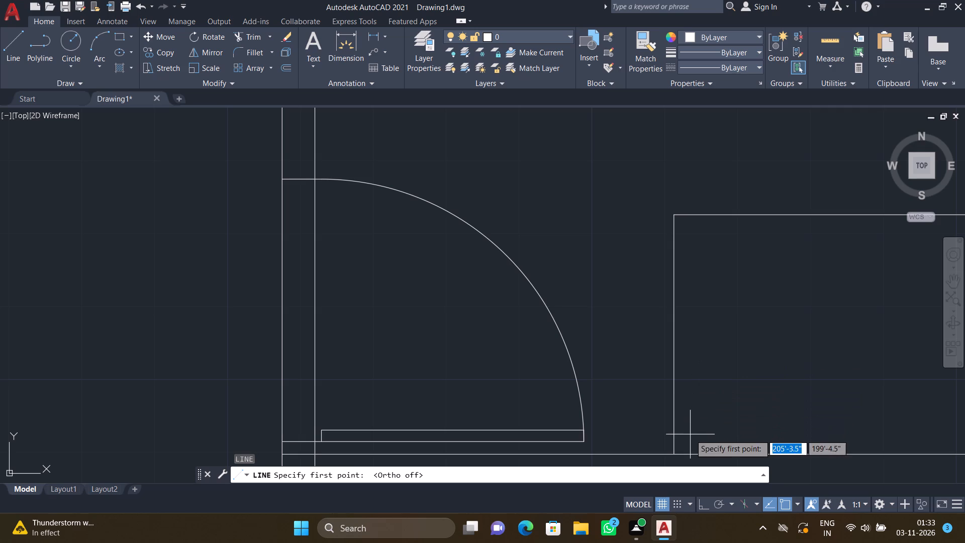
left_click(686, 441)
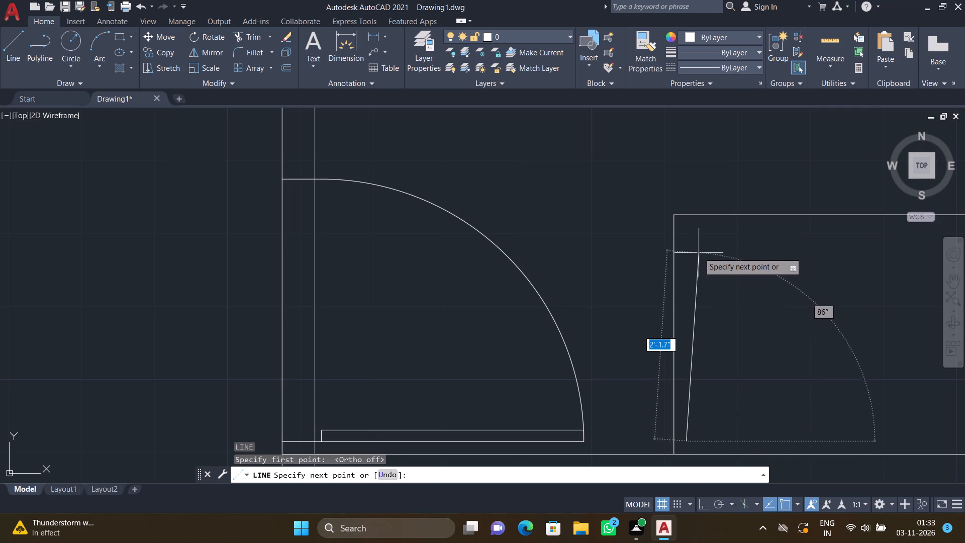
left_click(702, 232)
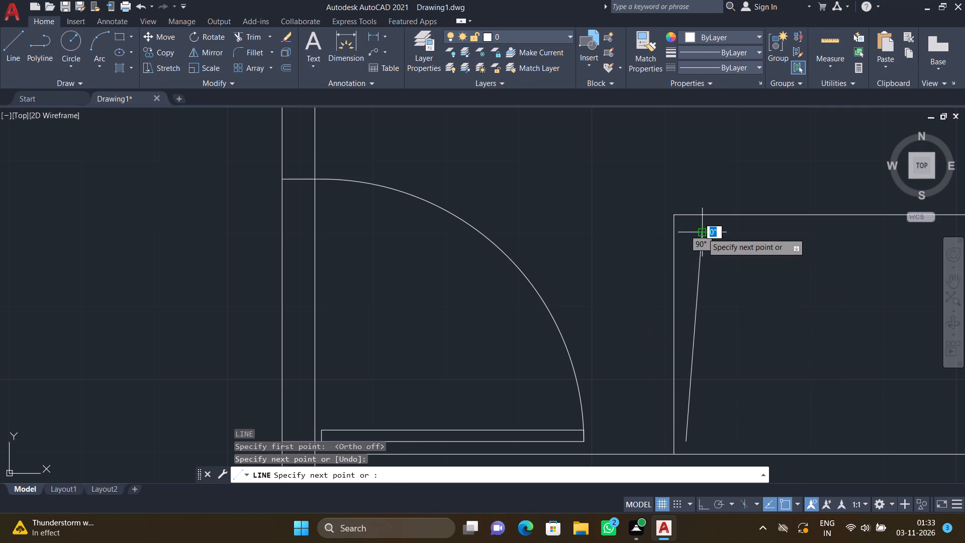
key("Return")
scroll(710, 242, "down", 3)
scroll(712, 264, "up", 2)
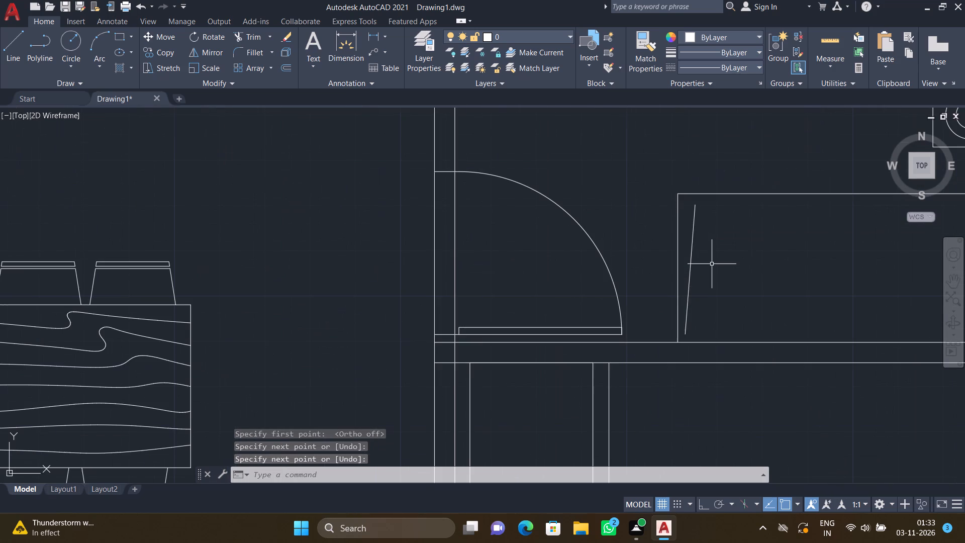
With ortho on, copy the slanted hanger line from its midpoint as a 15-item array running east, spaced about 5" apart.
type("CO")
key("Return")
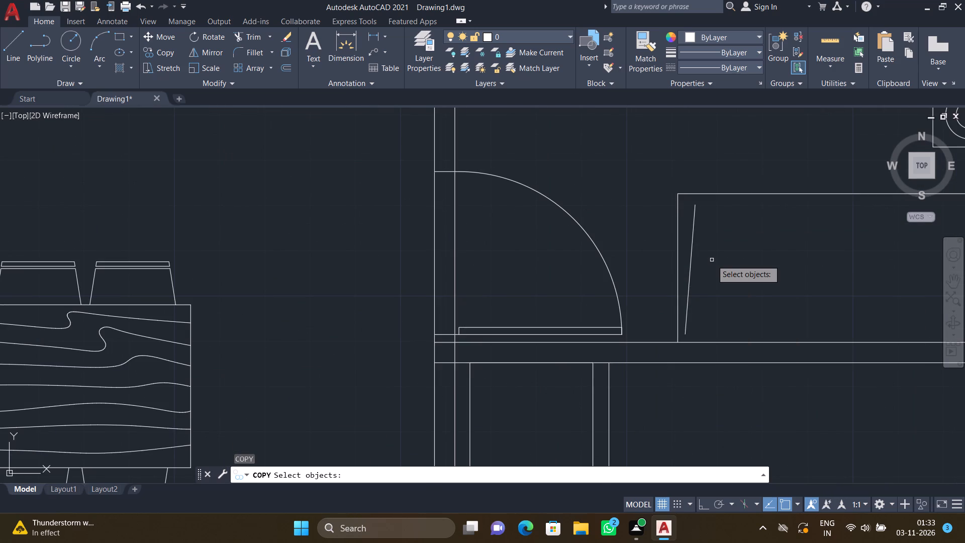
key("F8")
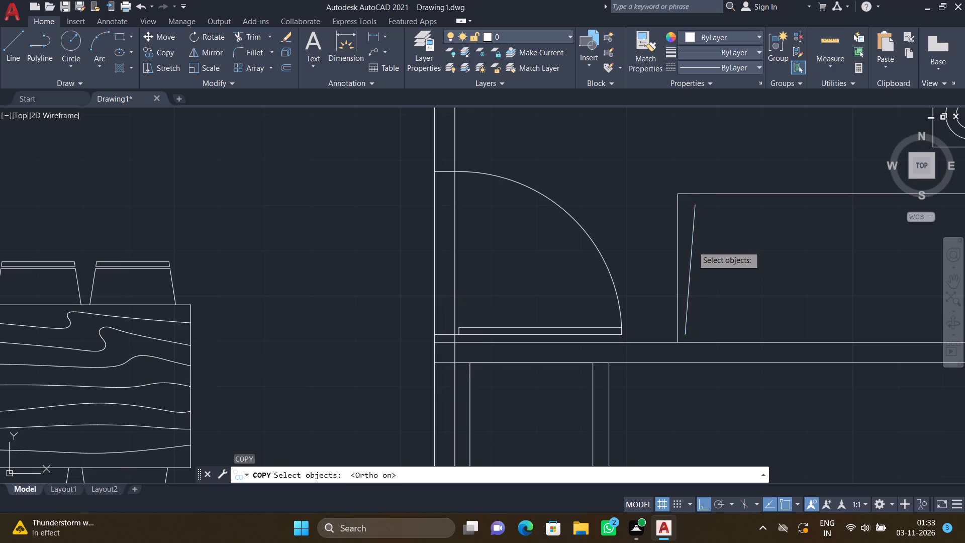
left_click(692, 246)
key("Return")
scroll(703, 268, "down", 2)
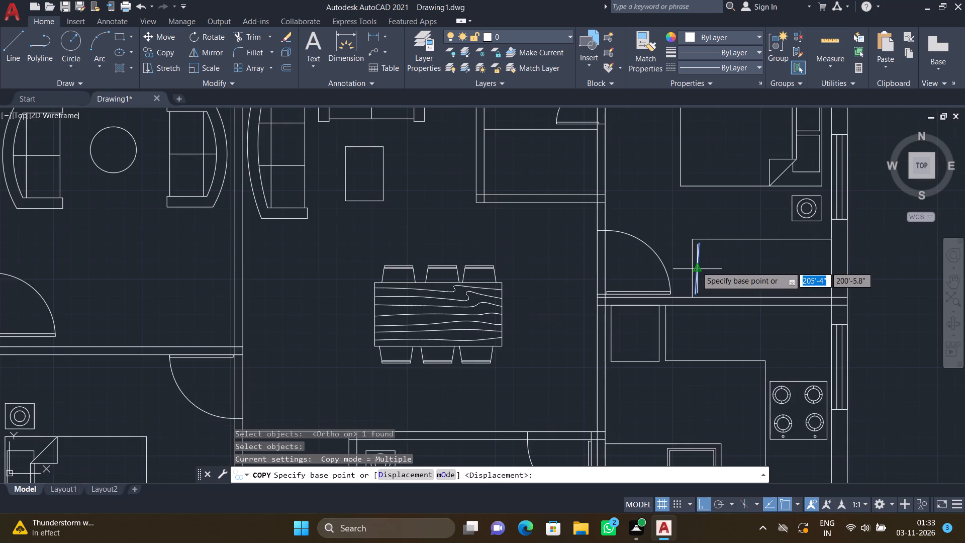
scroll(696, 266, "up", 2)
left_click(692, 273)
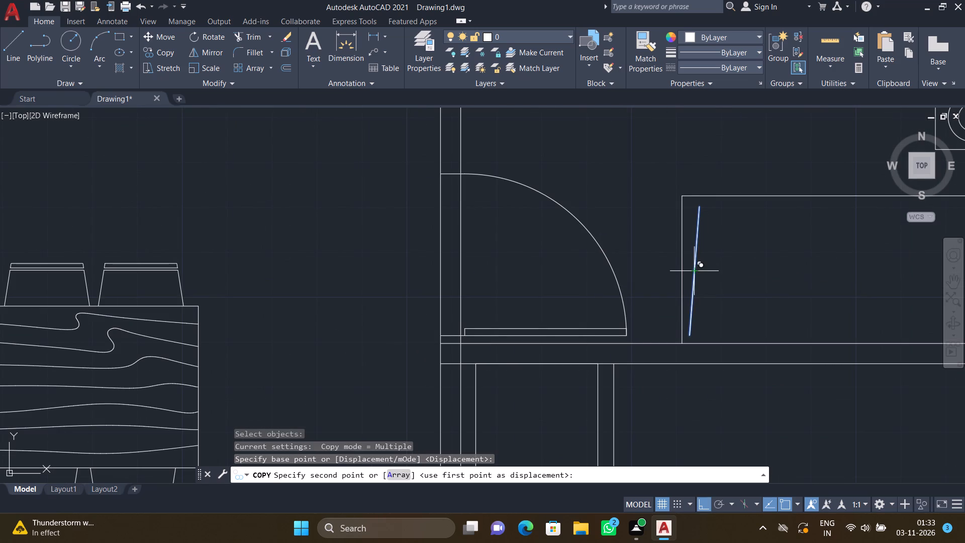
scroll(719, 270, "down", 1)
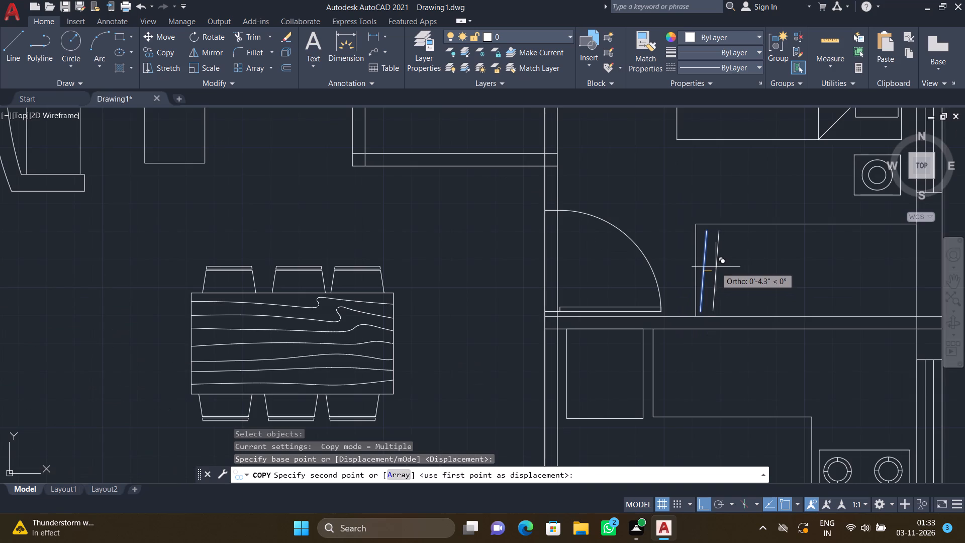
key("a")
key("Return")
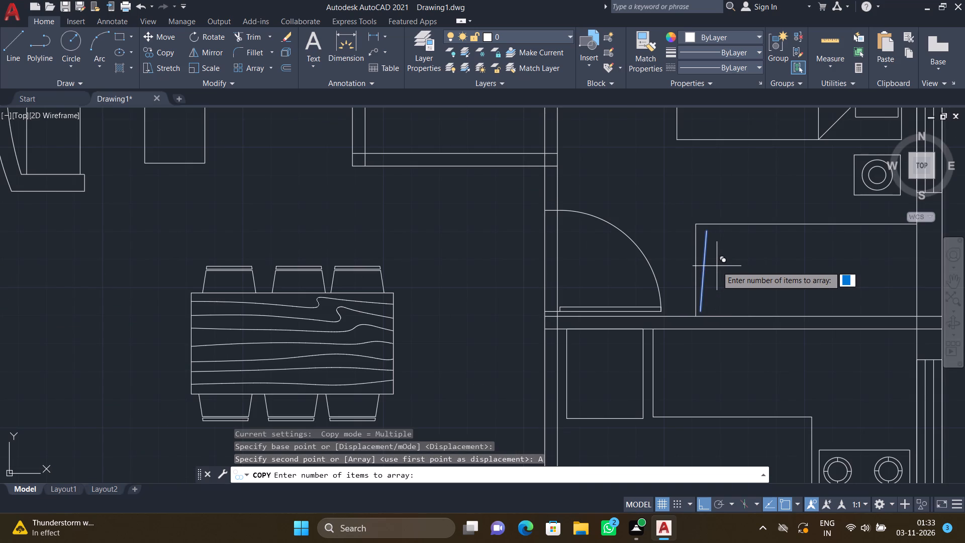
type("15")
key("Return")
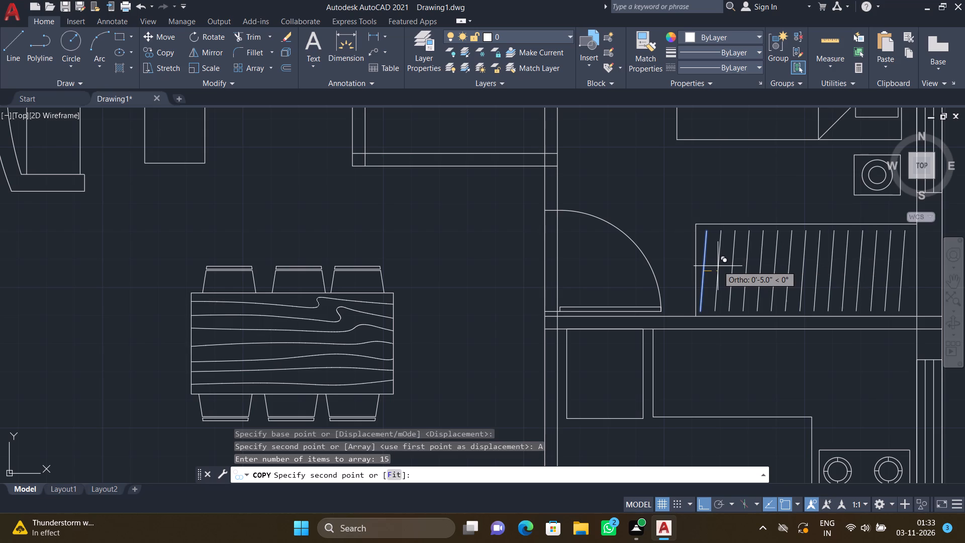
left_click(718, 266)
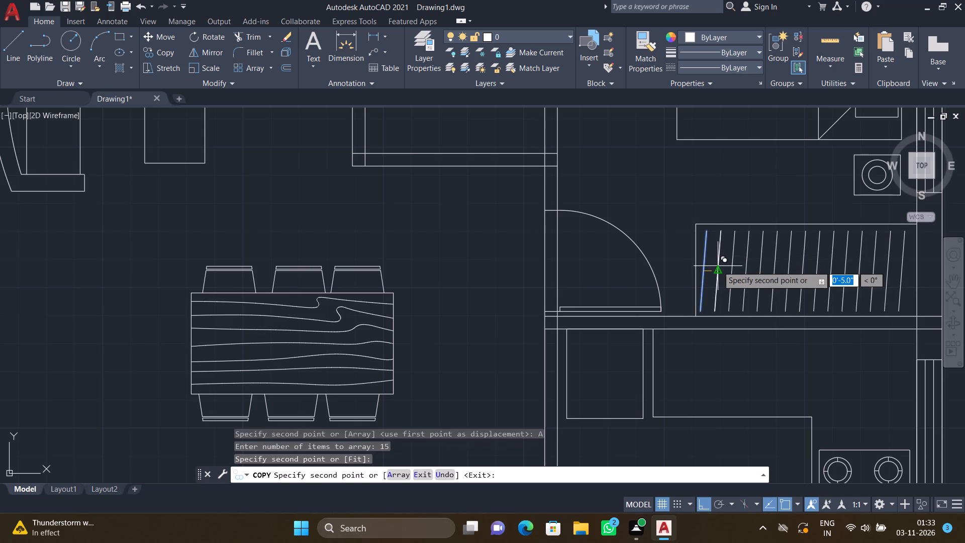
key("Return")
scroll(725, 284, "down", 3)
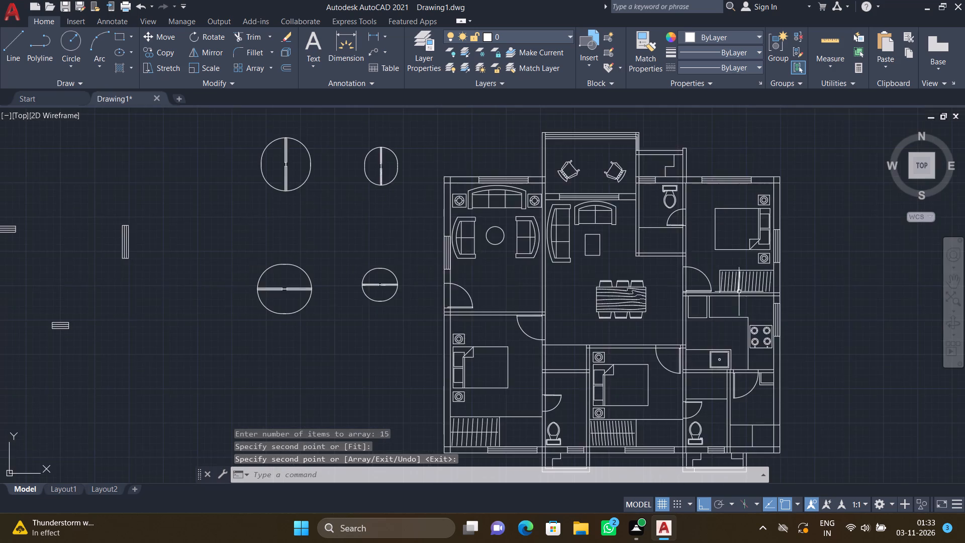
Draw a horizontal rod line about 6'-3" long through the middle of all the hanger lines in the northeast bedroom's wardrobe.
scroll(732, 286, "up", 3)
key("l")
key("Return")
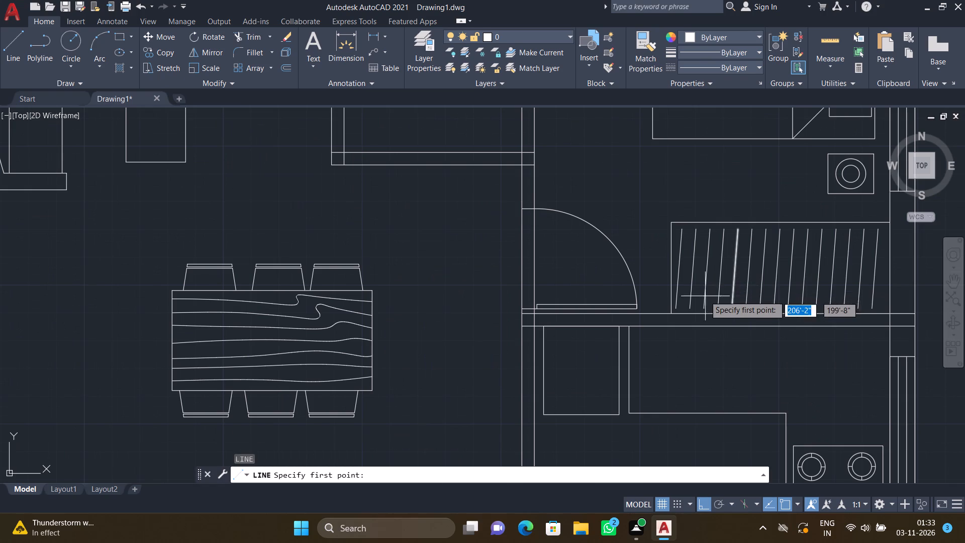
scroll(681, 275, "up", 3)
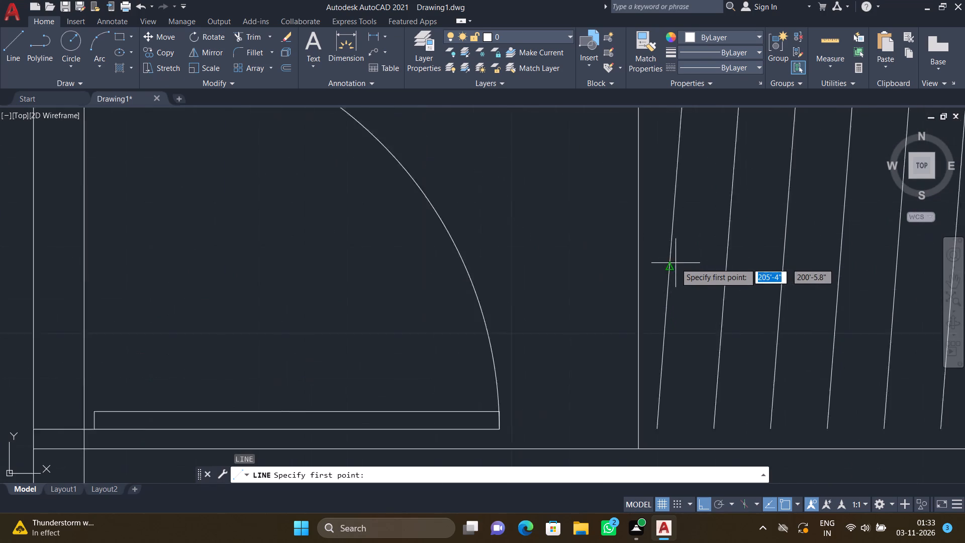
scroll(675, 263, "up", 1)
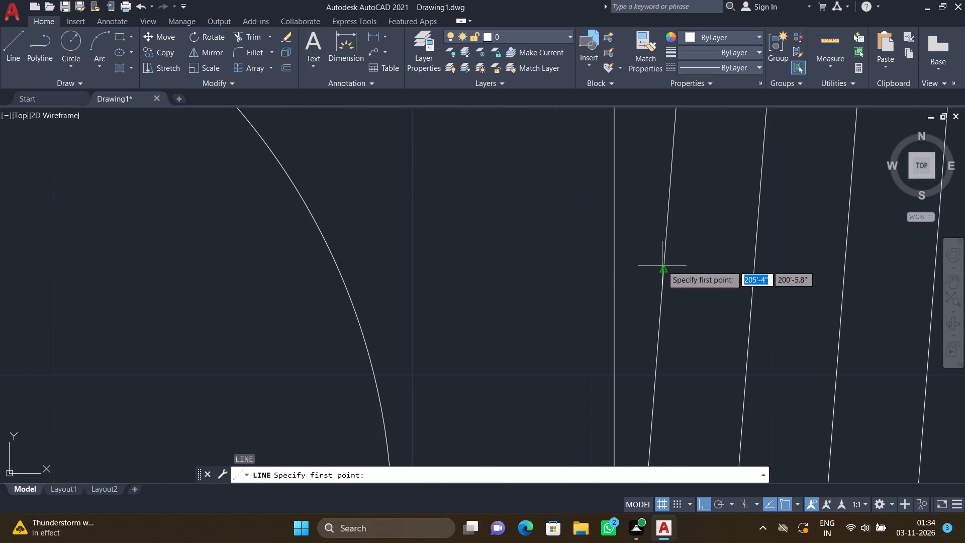
left_click(626, 268)
scroll(727, 283, "down", 5)
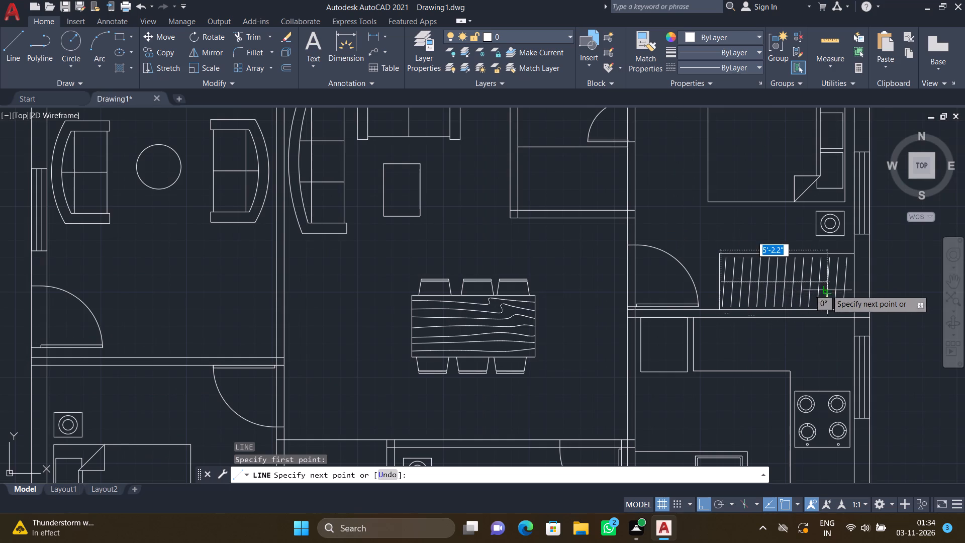
scroll(841, 284, "up", 4)
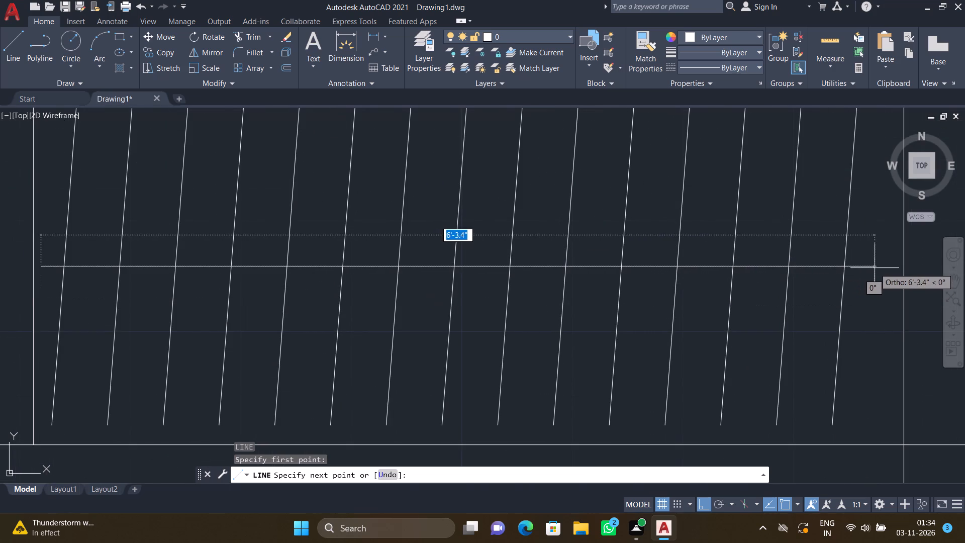
left_click(875, 265)
key("Return")
scroll(821, 291, "down", 5)
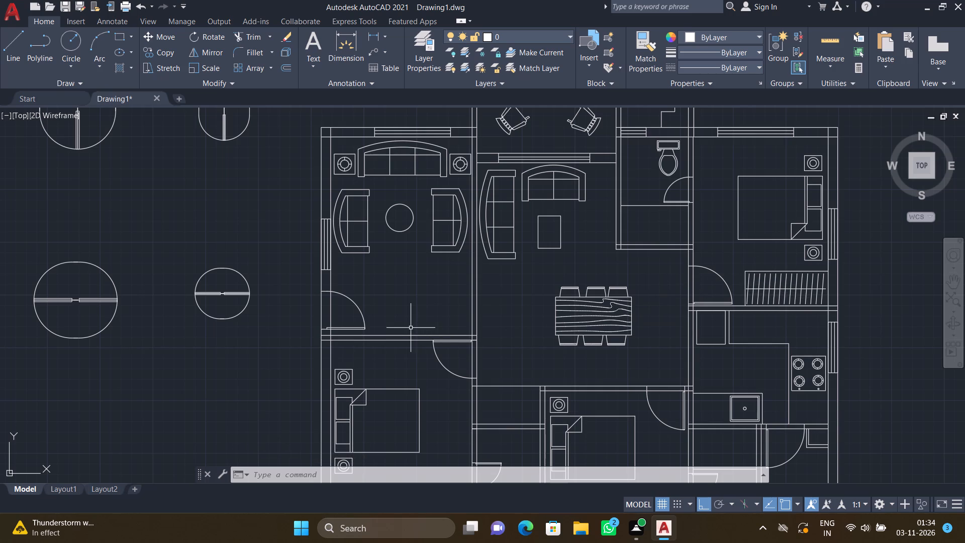
Draw a three-sided rectangular outline about 4'-8" wide and 1'-9" deep against the south wall of the northwest living room.
key("l")
key("Return")
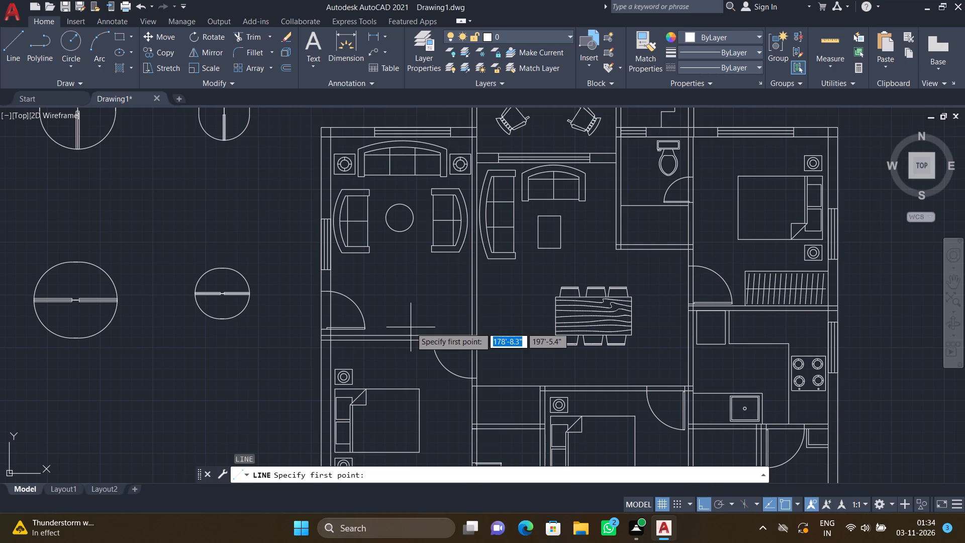
scroll(380, 346, "up", 2)
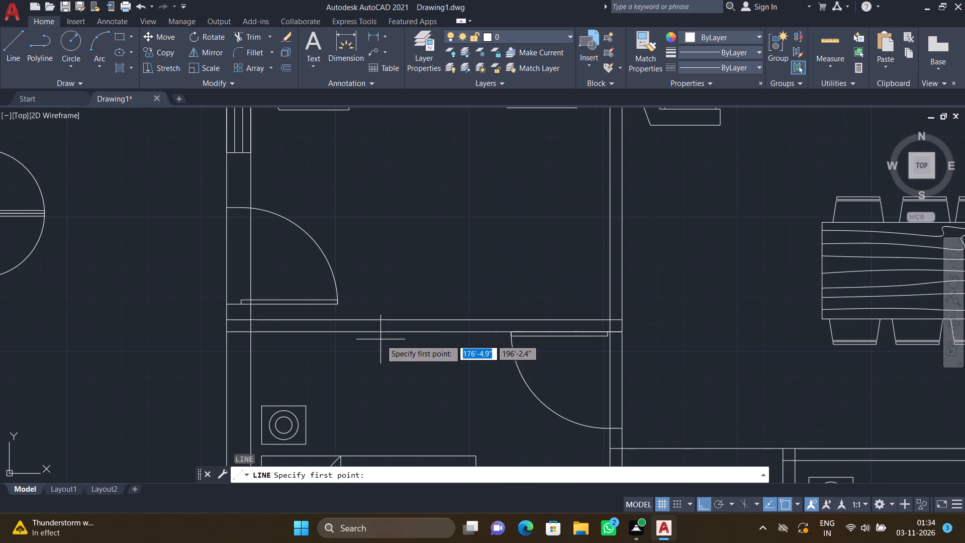
left_click(384, 319)
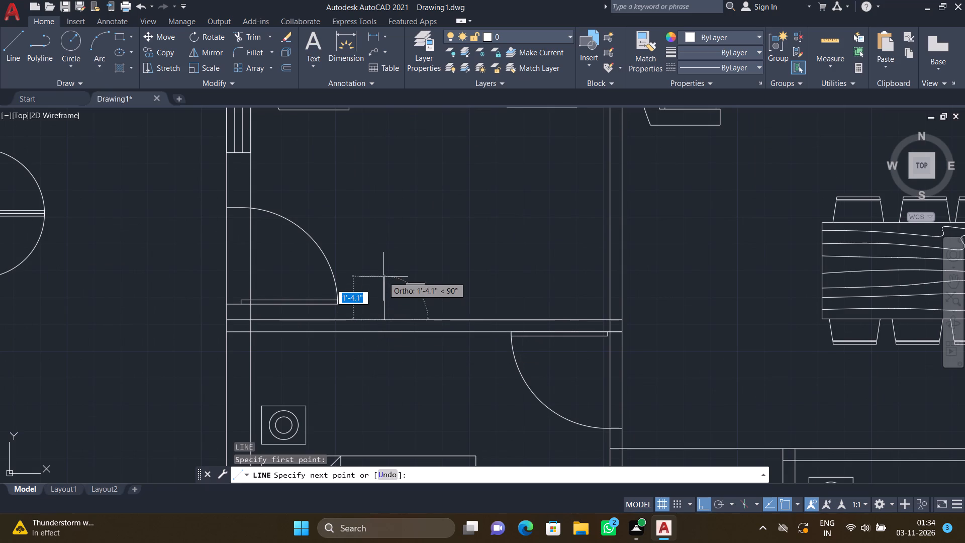
left_click(385, 263)
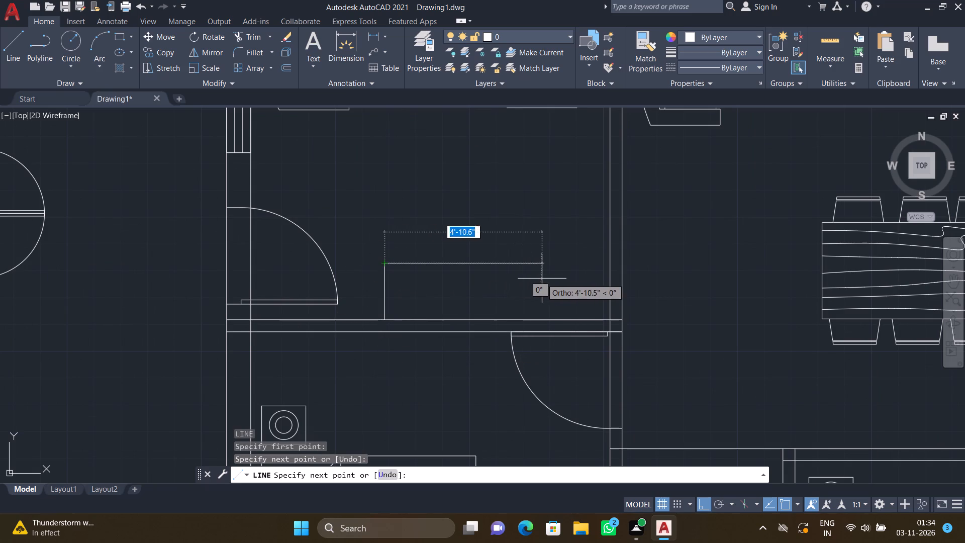
scroll(532, 280, "up", 1)
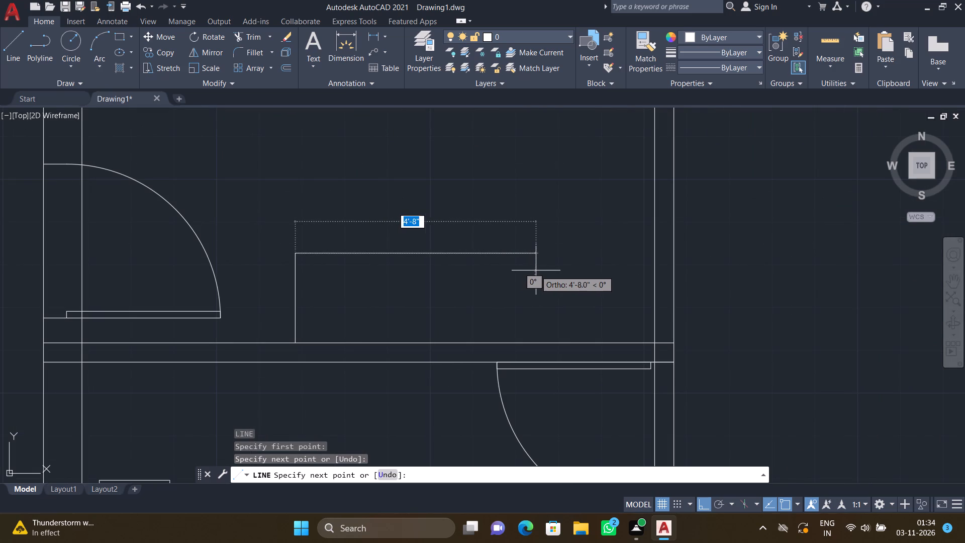
left_click(536, 270)
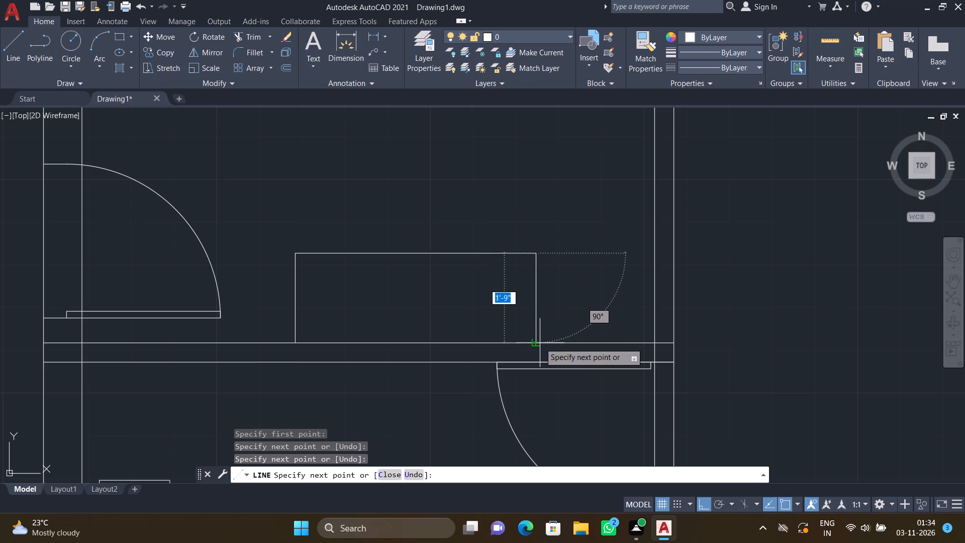
left_click(540, 343)
key("Return")
Draw a smaller three-sided outline about 3'-11.5" wide and 1'-4" deep inside the living room outline, ending on the same wall.
key("l")
key("Return")
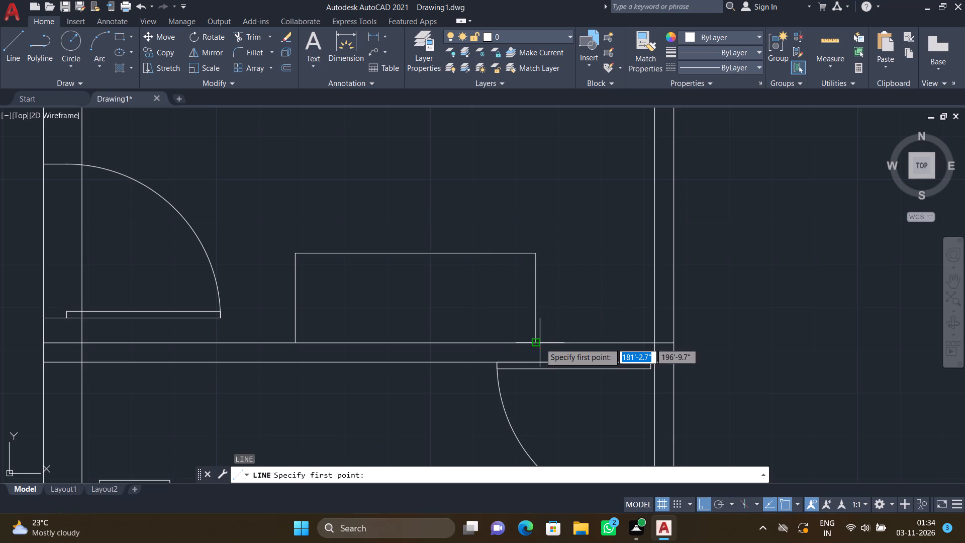
scroll(312, 344, "up", 2)
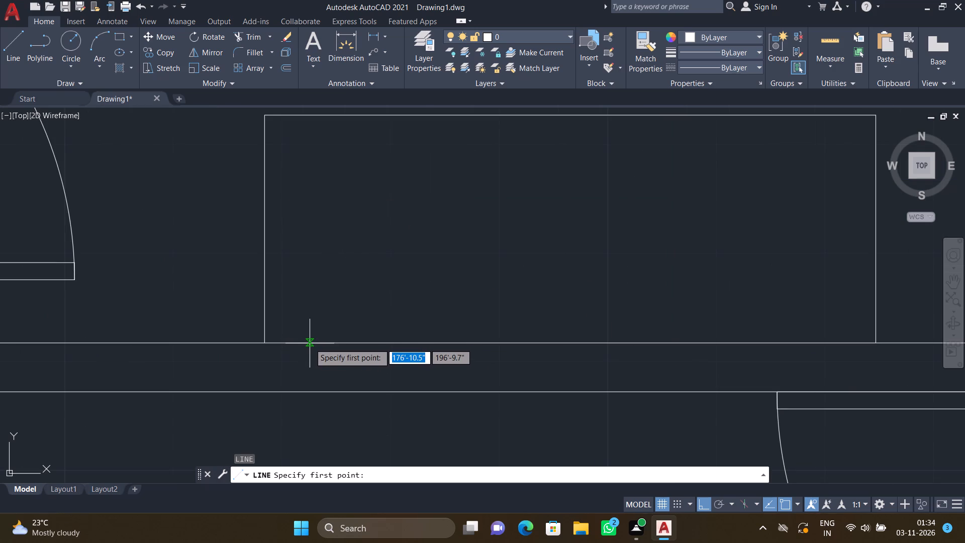
left_click(310, 343)
scroll(312, 278, "down", 3)
scroll(313, 247, "up", 2)
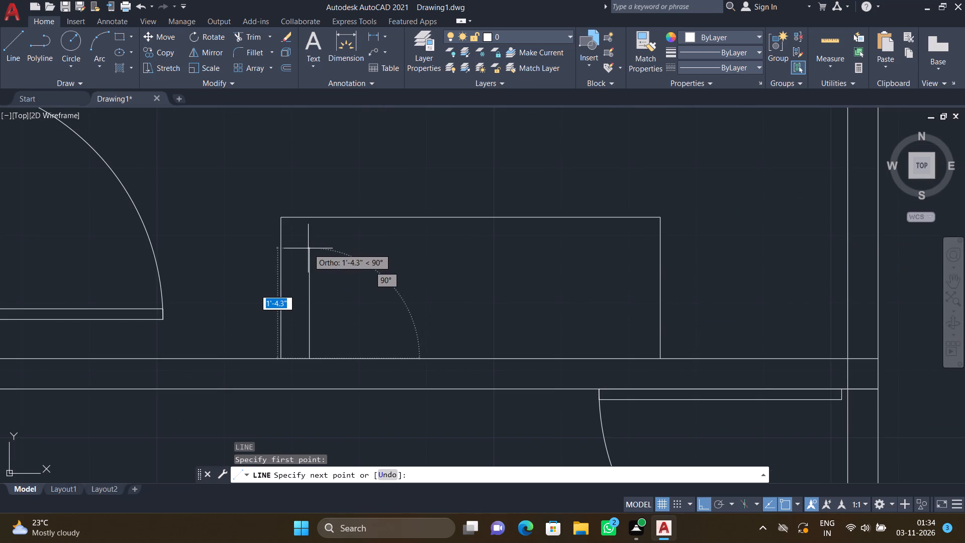
left_click(308, 248)
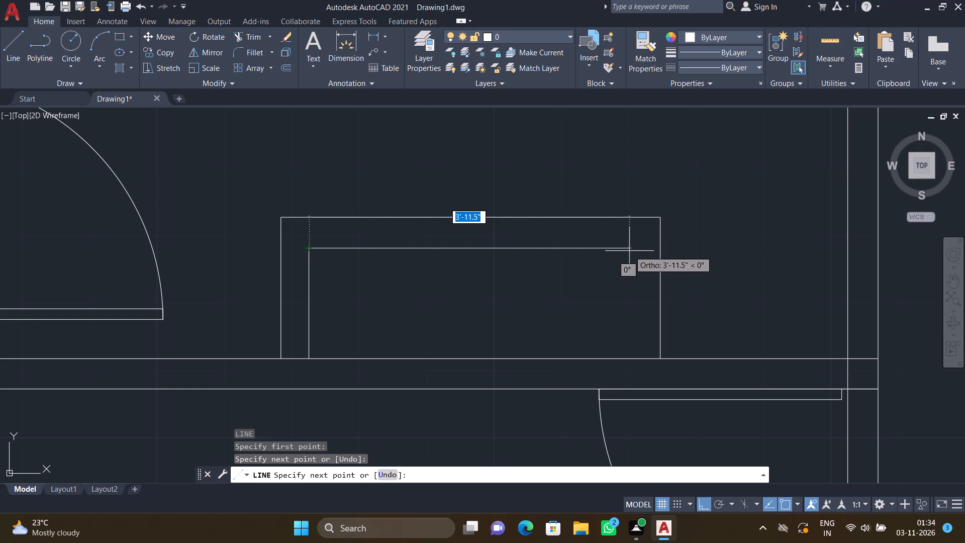
left_click(629, 251)
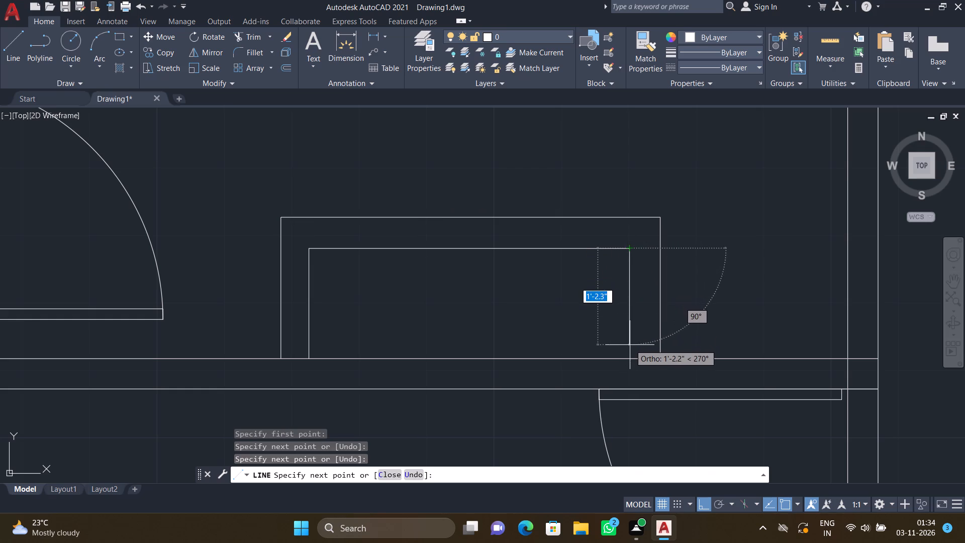
scroll(631, 345, "up", 2)
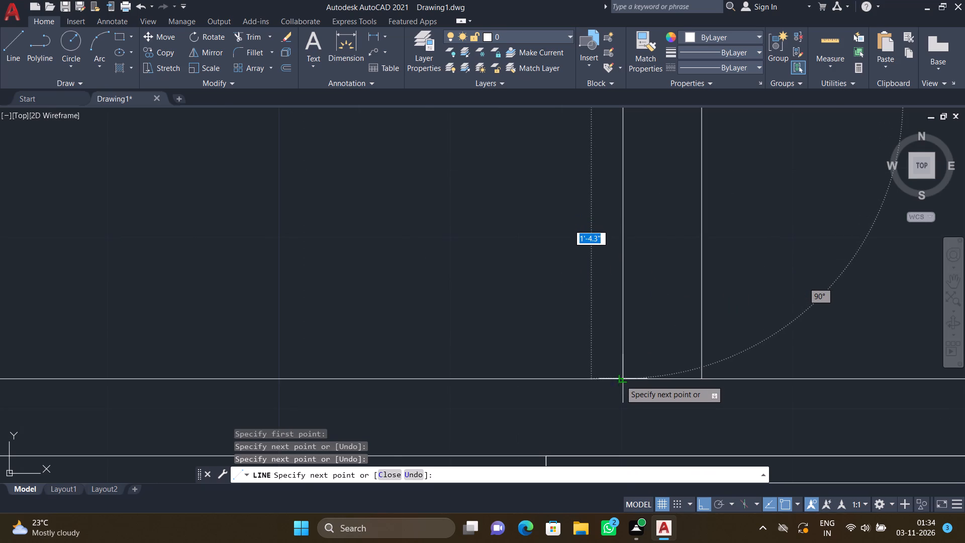
left_click(620, 380)
key("Return")
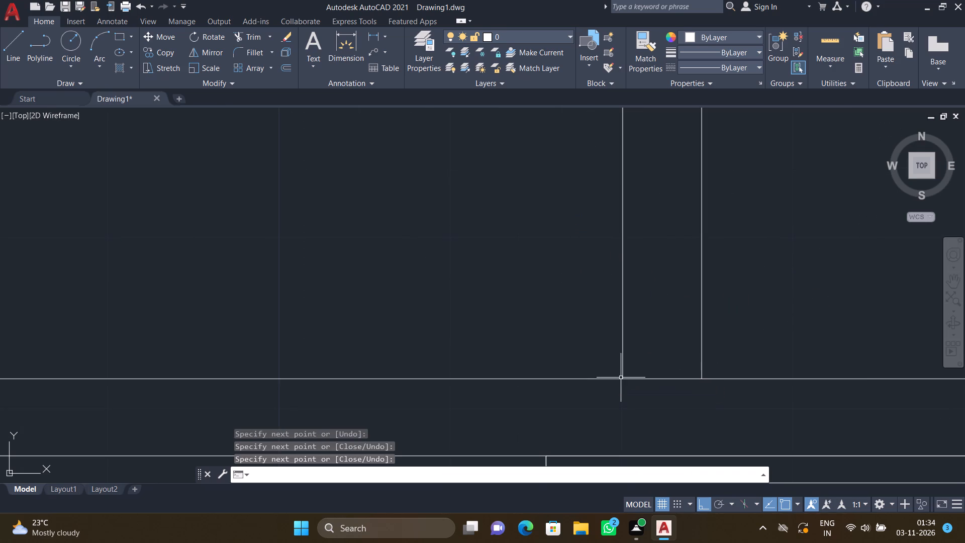
scroll(495, 333, "down", 3)
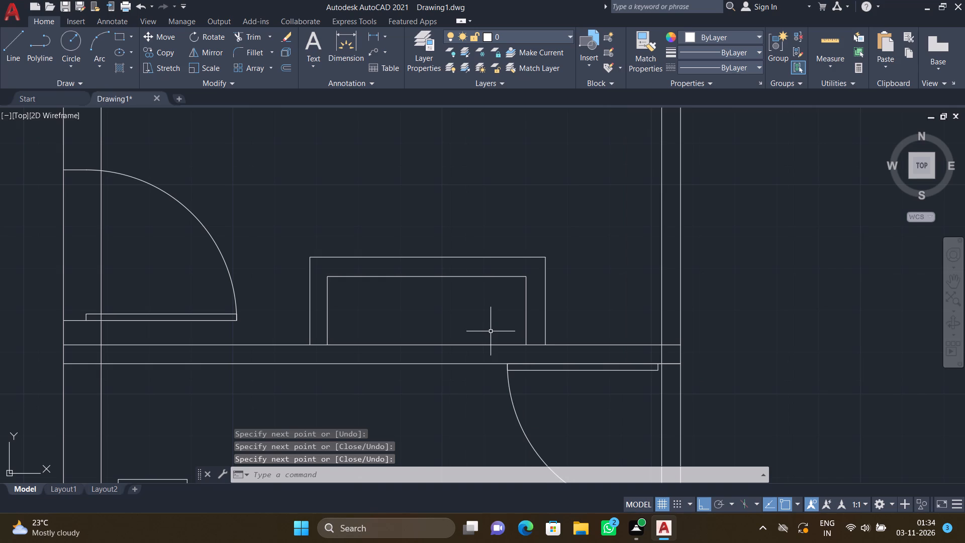
scroll(493, 330, "down", 3)
scroll(492, 380, "down", 2)
scroll(500, 435, "up", 3)
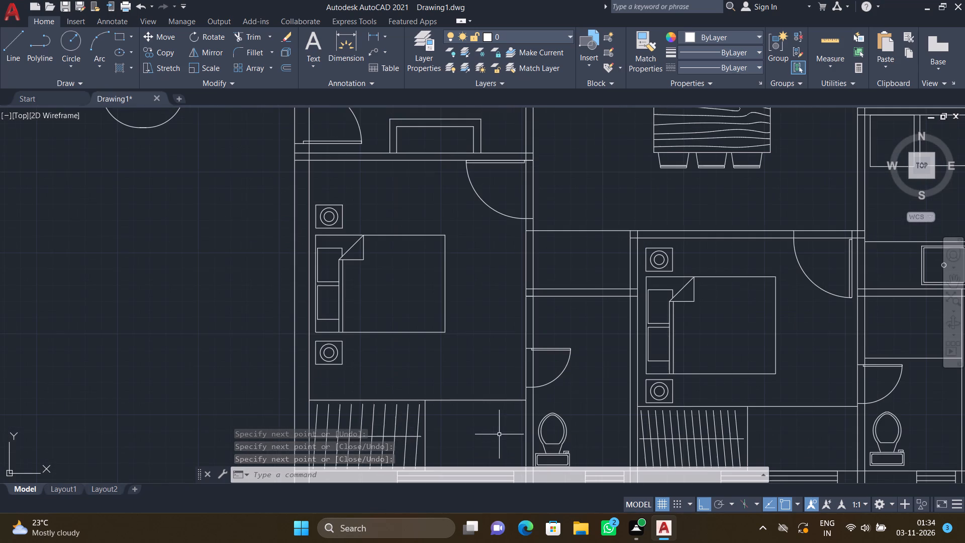
Draw two concentric circles, radii about 1'-0.4" and 8.2", centred on the counter edge line east of the southwest bedroom's wardrobe.
key("c")
key("Return")
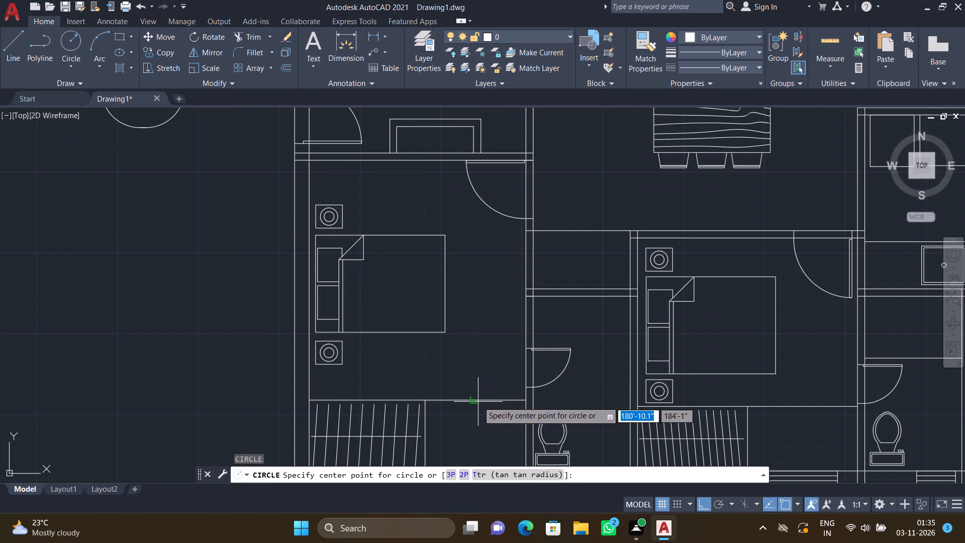
left_click(478, 400)
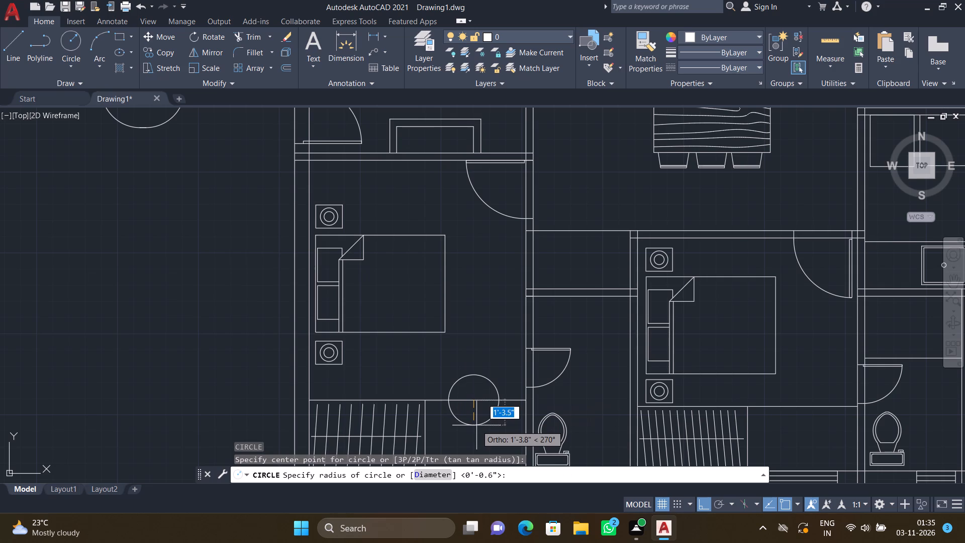
left_click(476, 420)
scroll(461, 412, "down", 4)
scroll(459, 421, "up", 4)
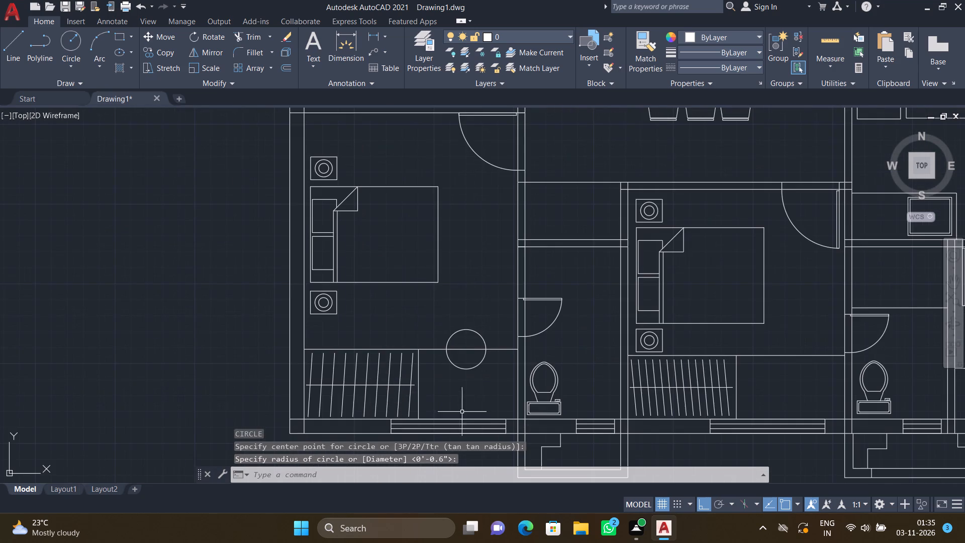
scroll(461, 355, "up", 2)
key("c")
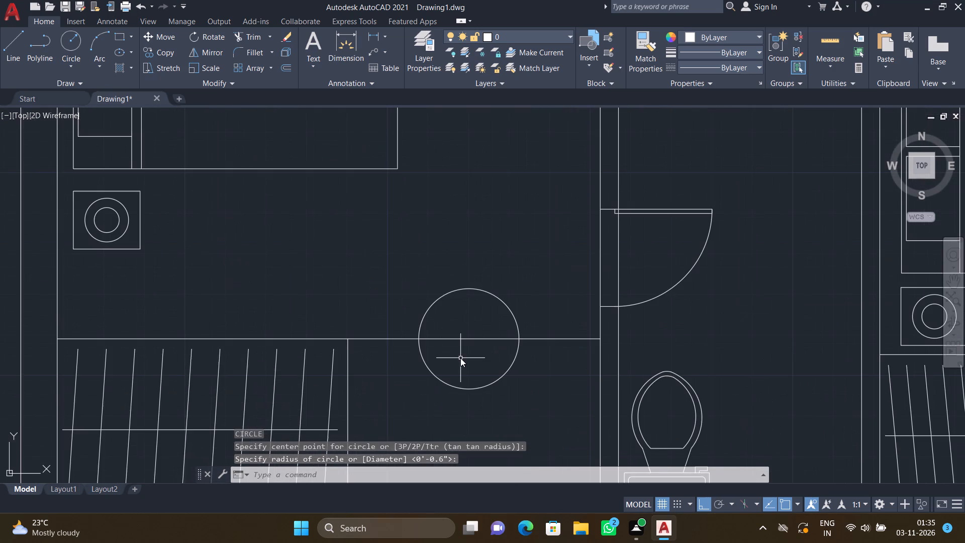
key("Return")
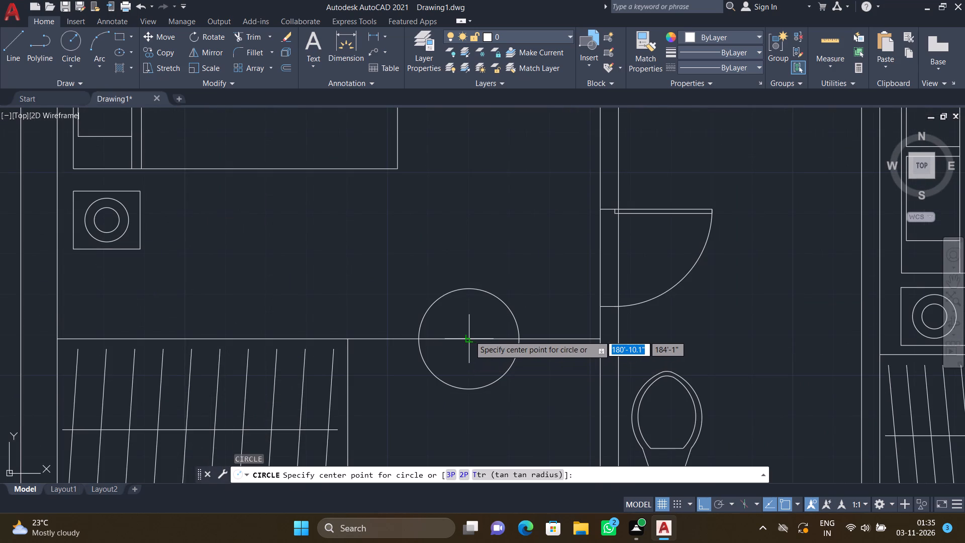
left_click_drag(469, 337, 469, 349)
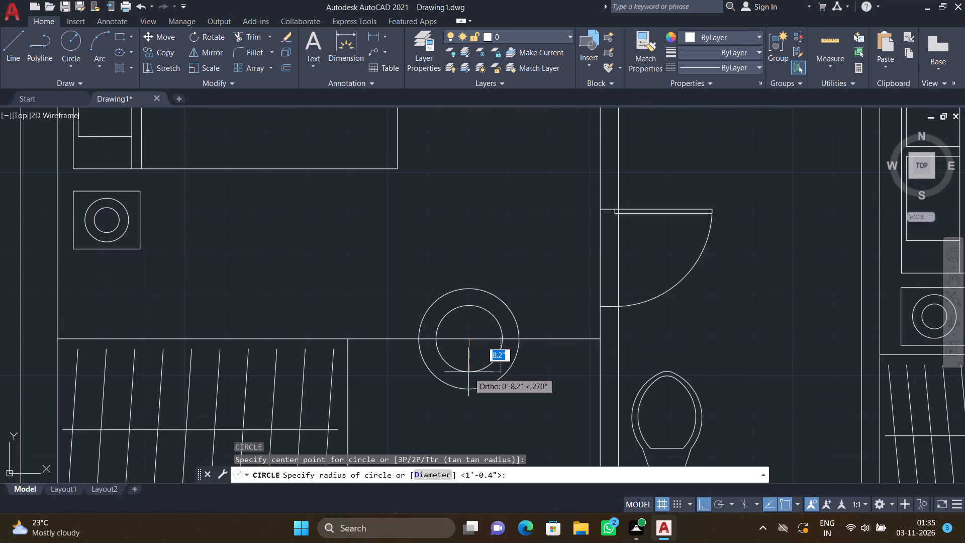
left_click(468, 372)
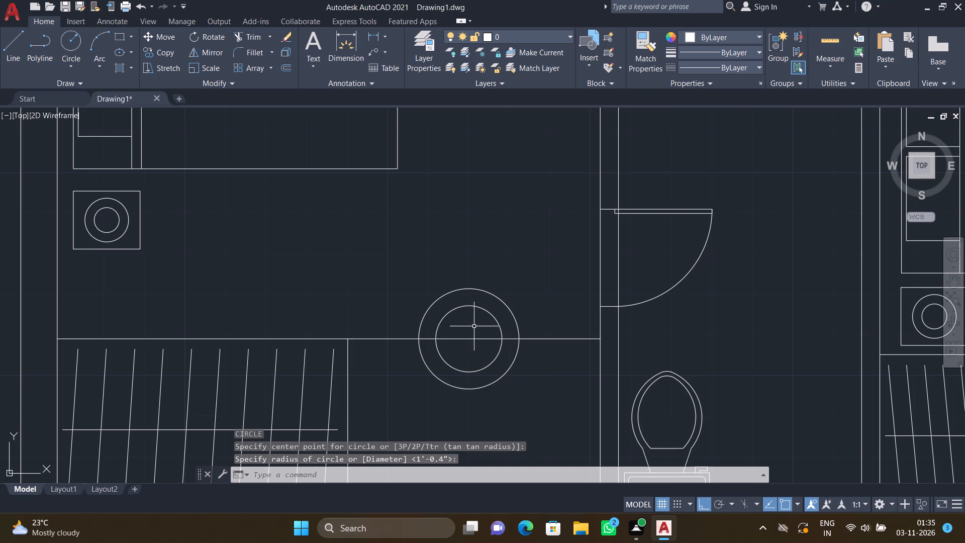
Trim away the halves of both circles south of the counter edge line in the southwest bedroom.
type("TR")
key("Return")
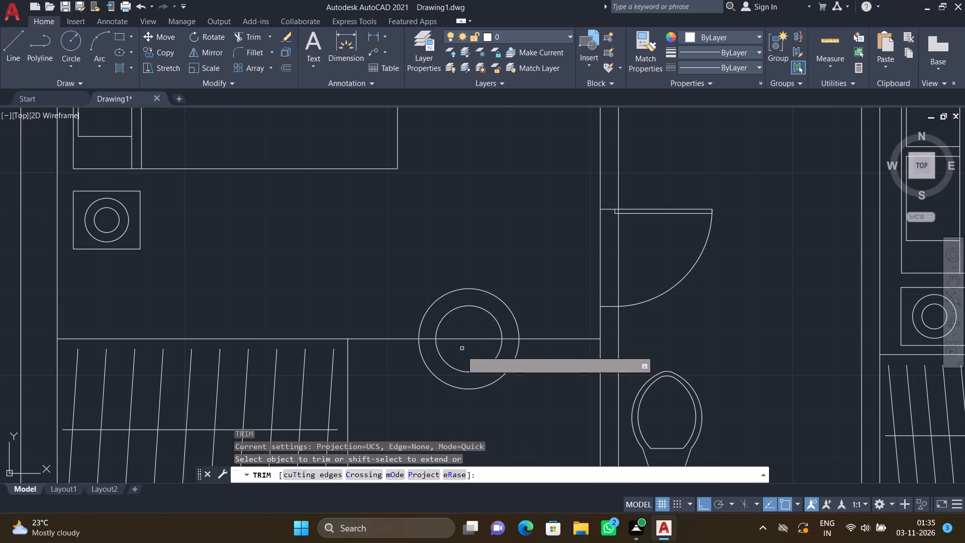
left_click_drag(467, 359, 485, 390)
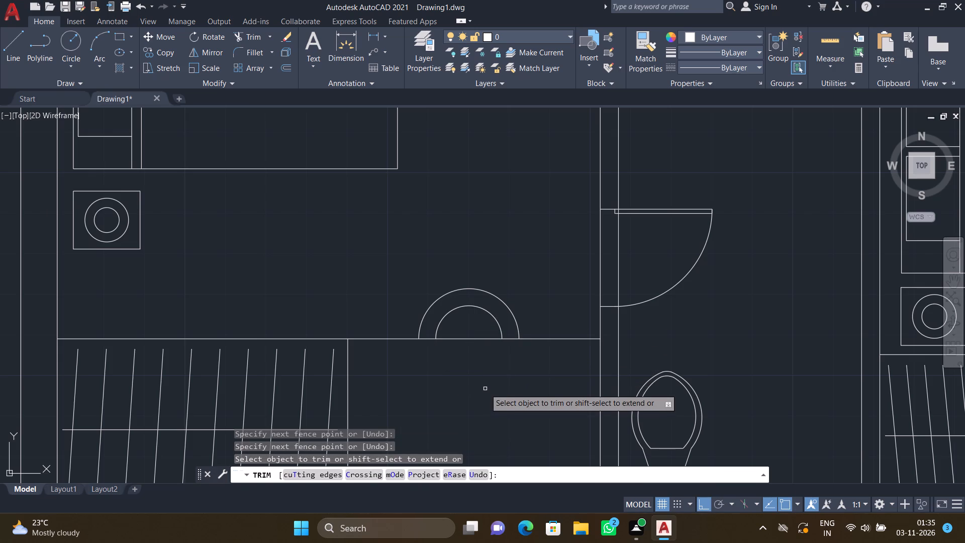
key("Return")
Draw two concentric circles, radii about 11.4" and 8", centred on the counter edge line east of the south-central bedroom's wardrobe.
scroll(485, 388, "down", 2)
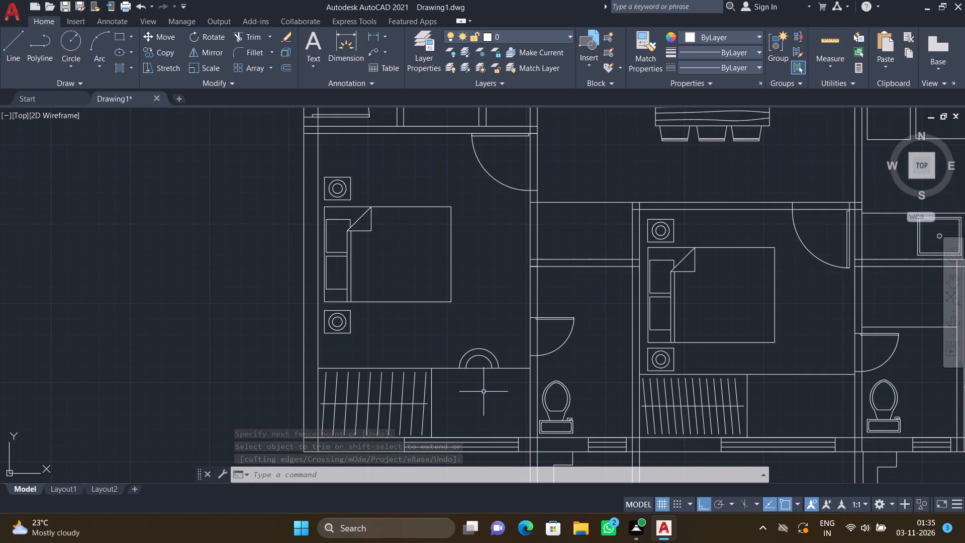
scroll(486, 394, "up", 2)
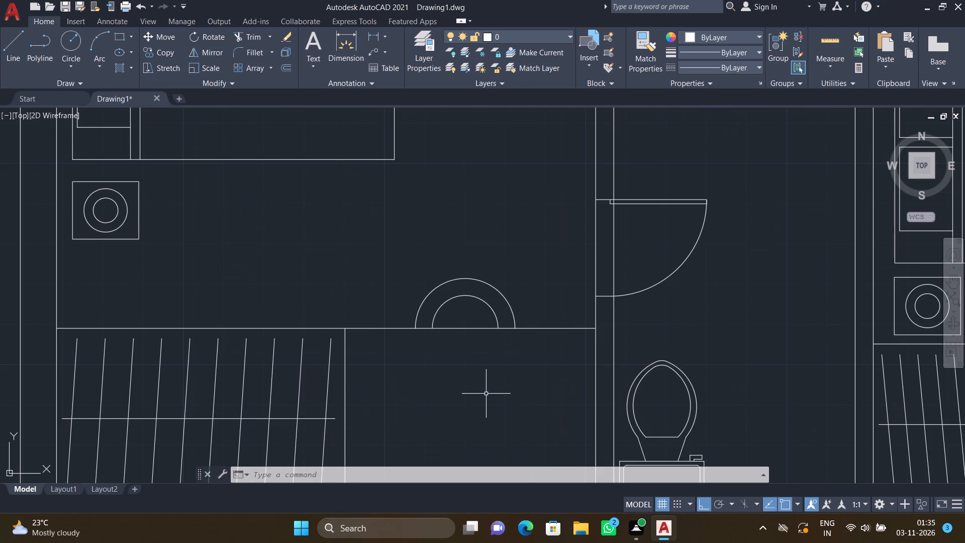
scroll(488, 393, "down", 3)
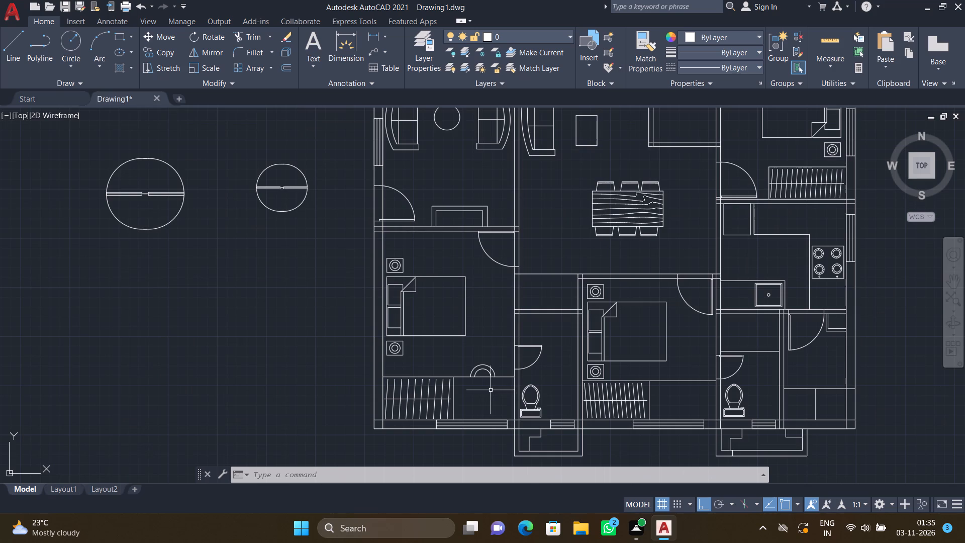
scroll(694, 377, "up", 2)
key("c")
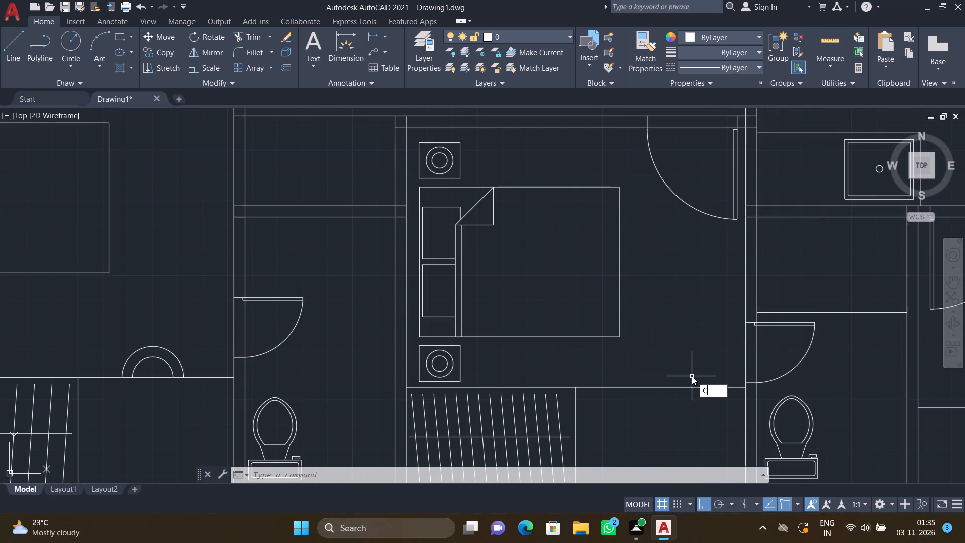
key("Return")
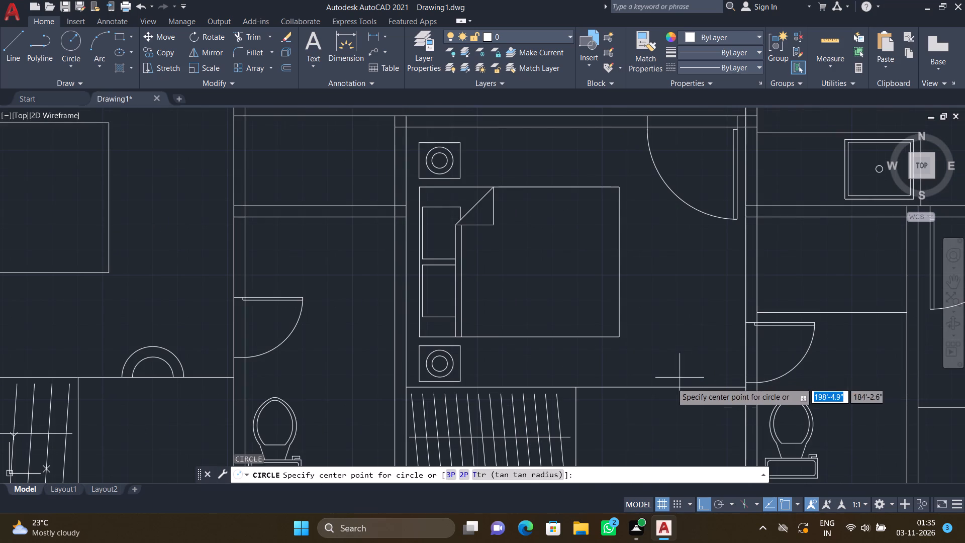
left_click(664, 387)
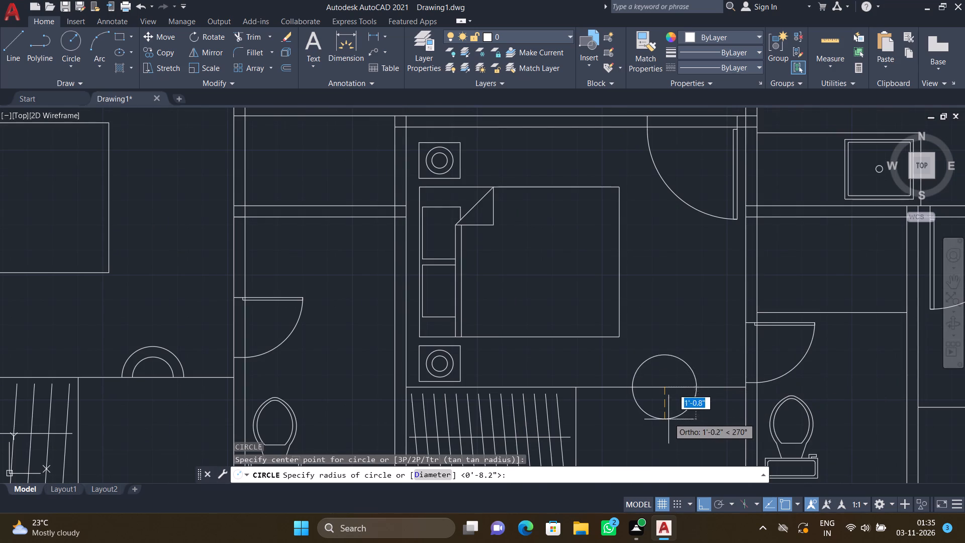
left_click(666, 416)
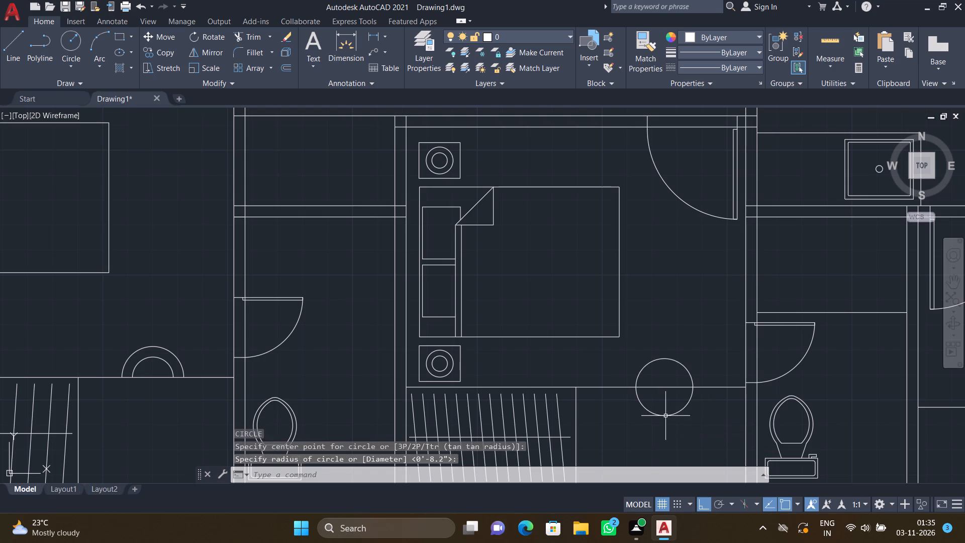
scroll(658, 399, "up", 1)
key("c")
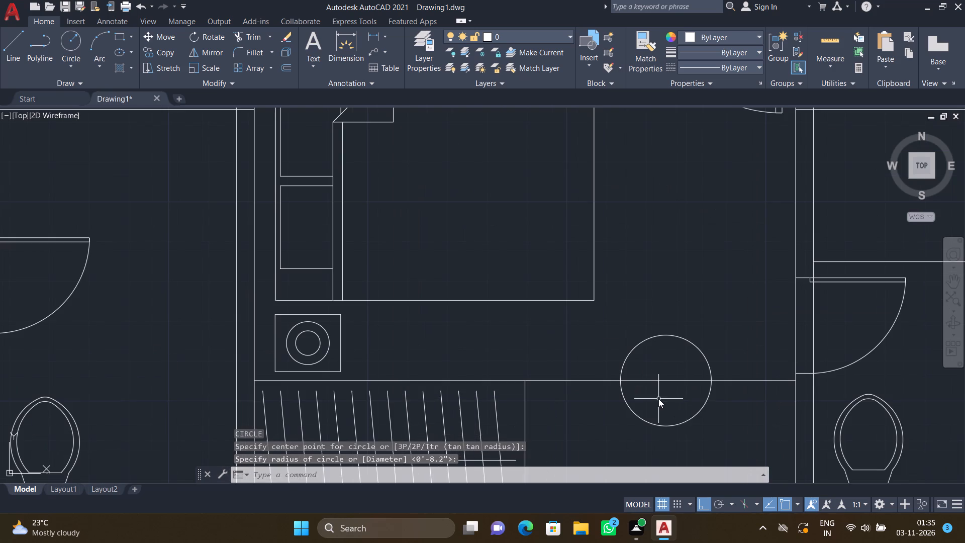
key("Return")
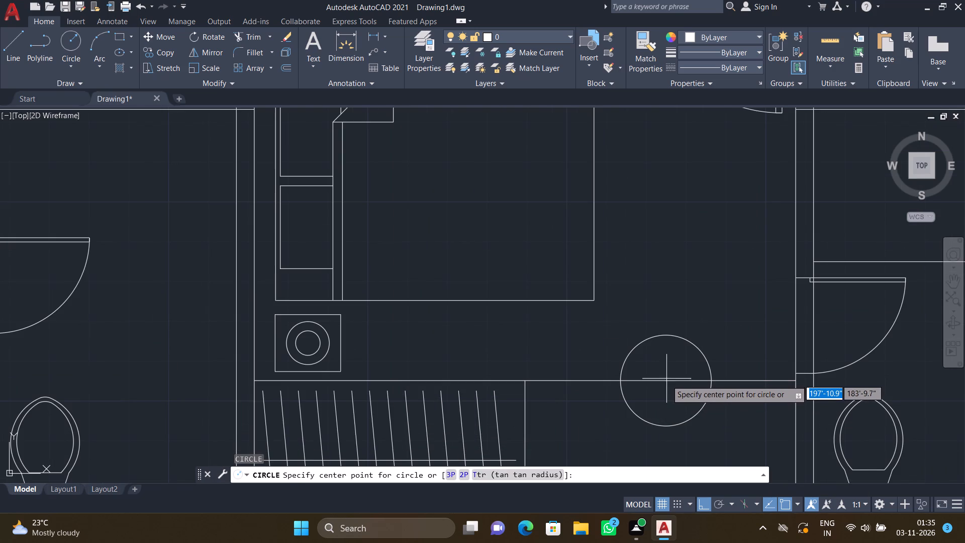
left_click(666, 382)
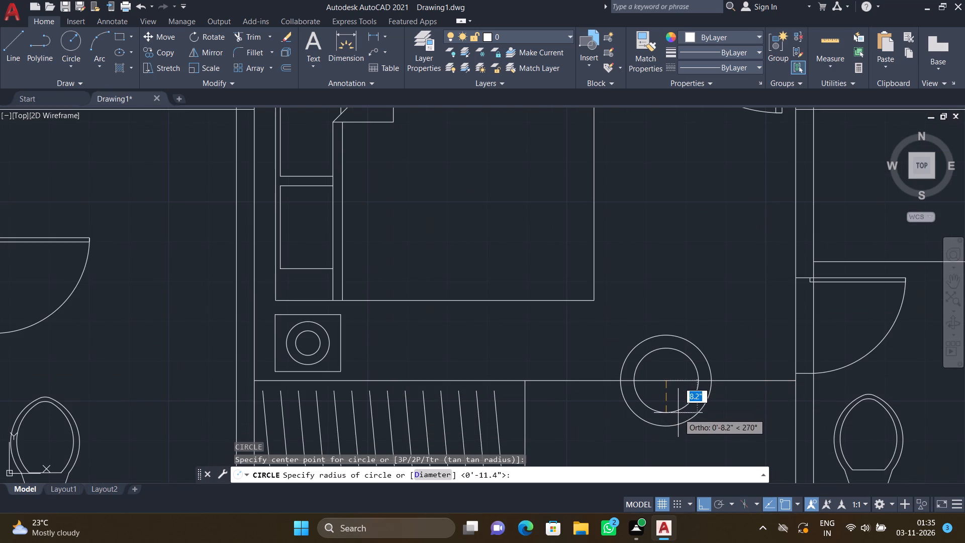
left_click(678, 411)
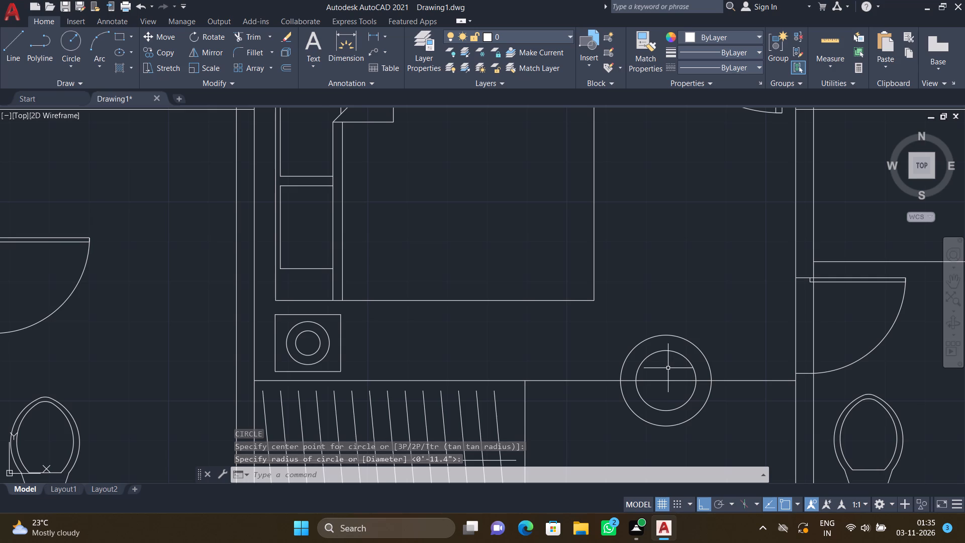
Trim away the halves of both circles south of the counter edge line in the south-central bedroom.
type("TR")
key("Return")
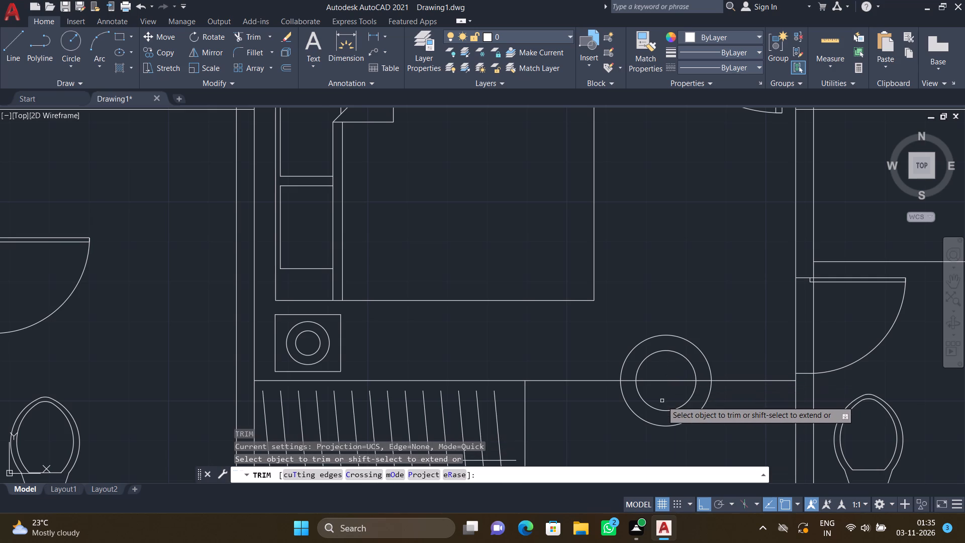
left_click_drag(662, 401, 680, 431)
key("Return")
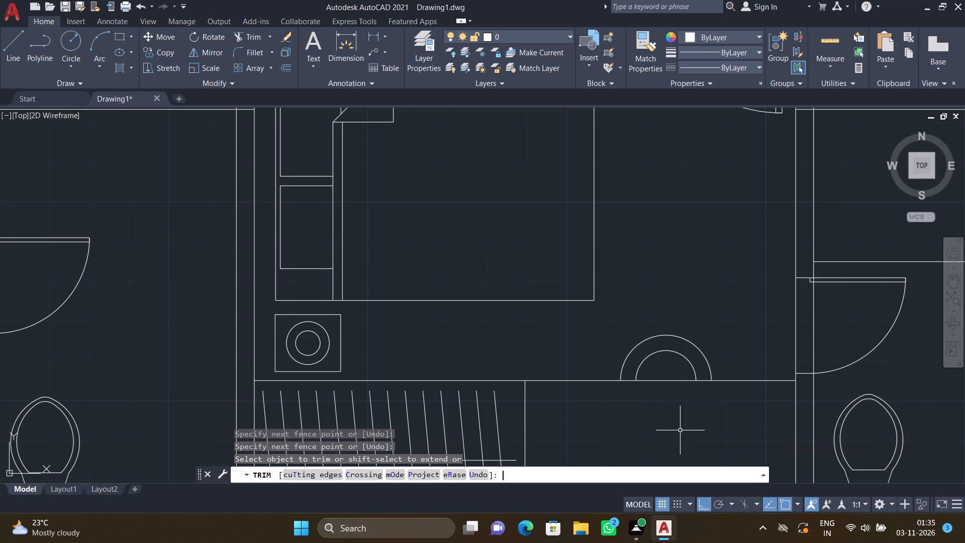
Draw a rectangle about 2'-0.5" wide and 1'-4" deep against the south face of the wall northeast of the dining table.
scroll(680, 428, "down", 3)
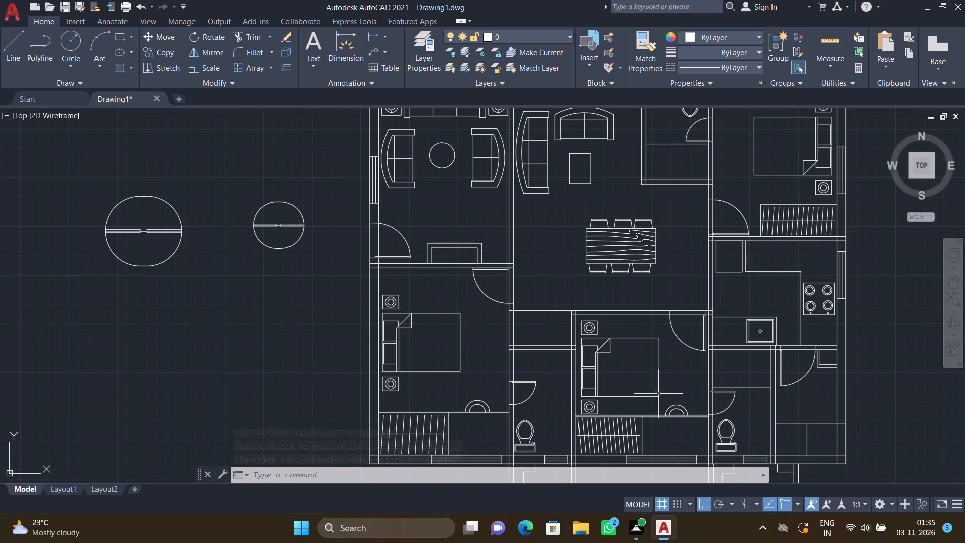
scroll(636, 360, "down", 2)
type("REC")
key("Return")
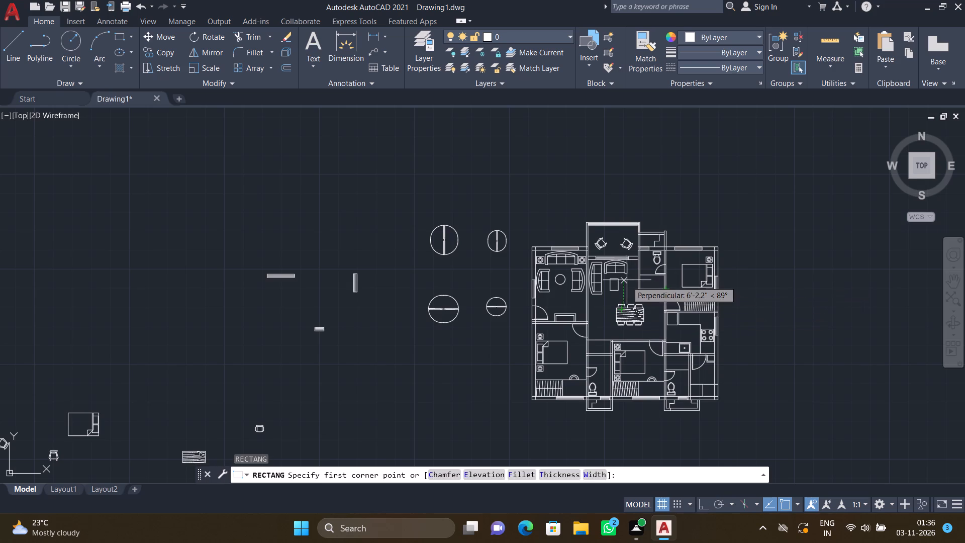
scroll(627, 280, "up", 2)
scroll(693, 311, "up", 3)
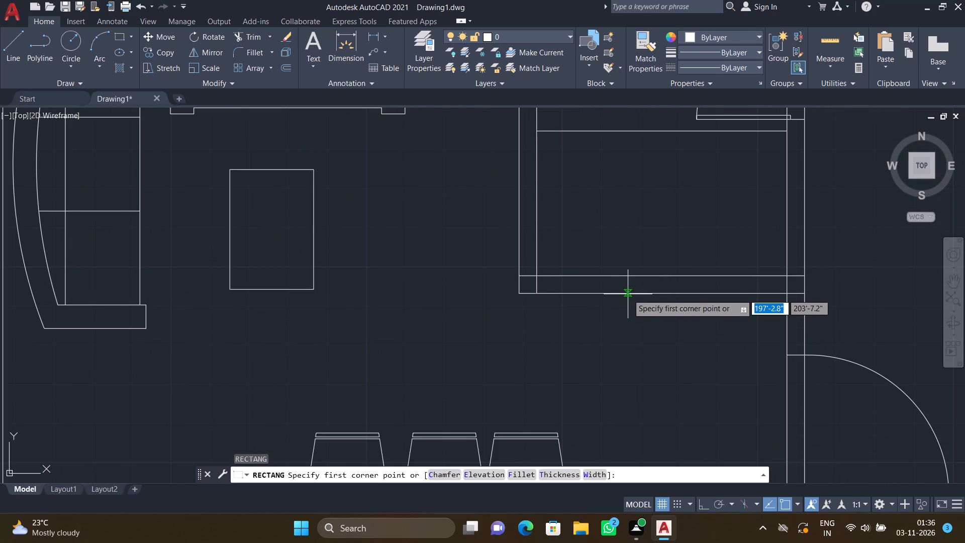
left_click(625, 296)
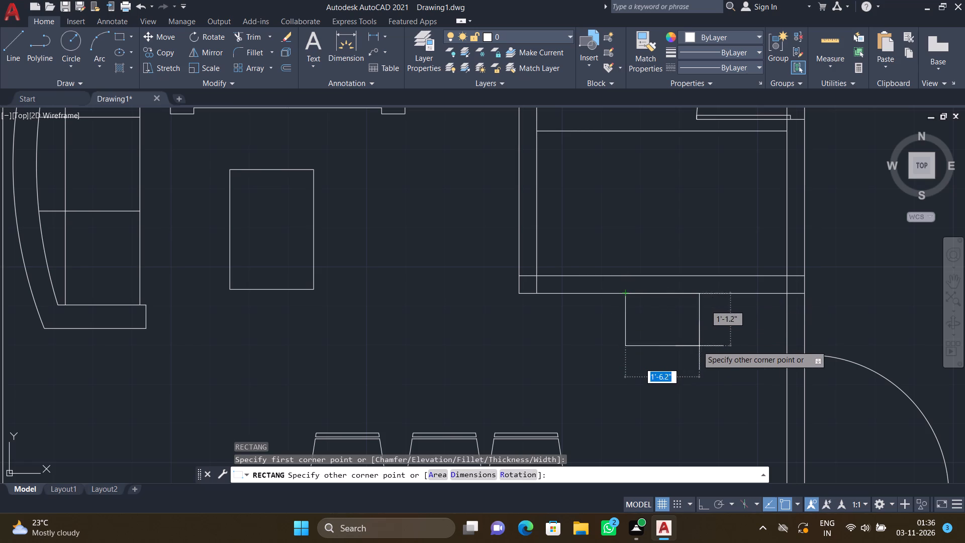
scroll(720, 353, "up", 2)
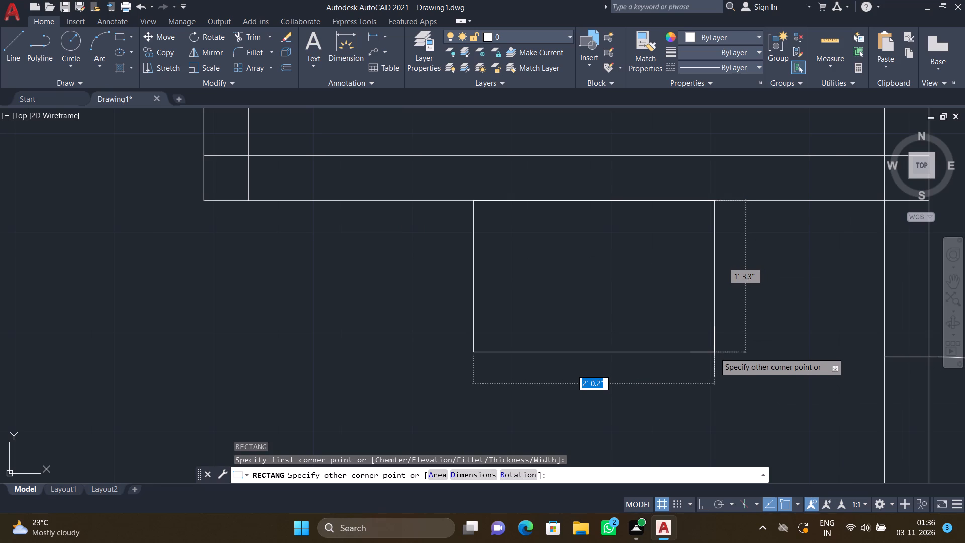
left_click(717, 357)
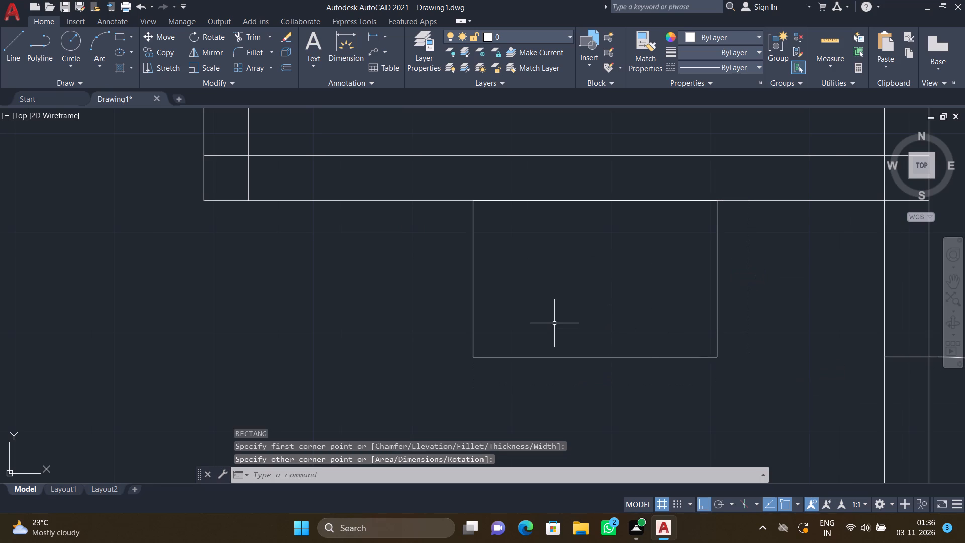
Draw a smaller rectangle about 1'-10" by 1'-1" inside the new rectangle near the dining area.
type("REC")
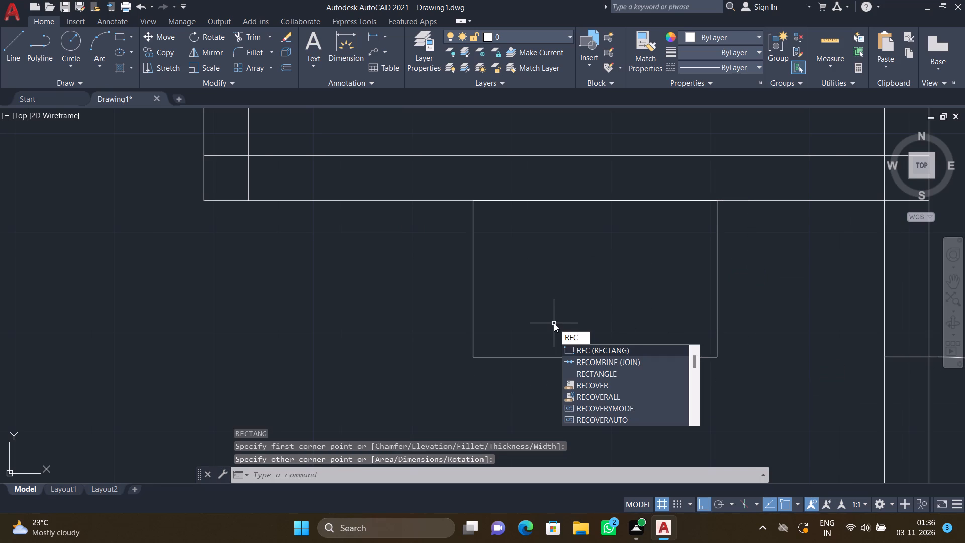
key("Return")
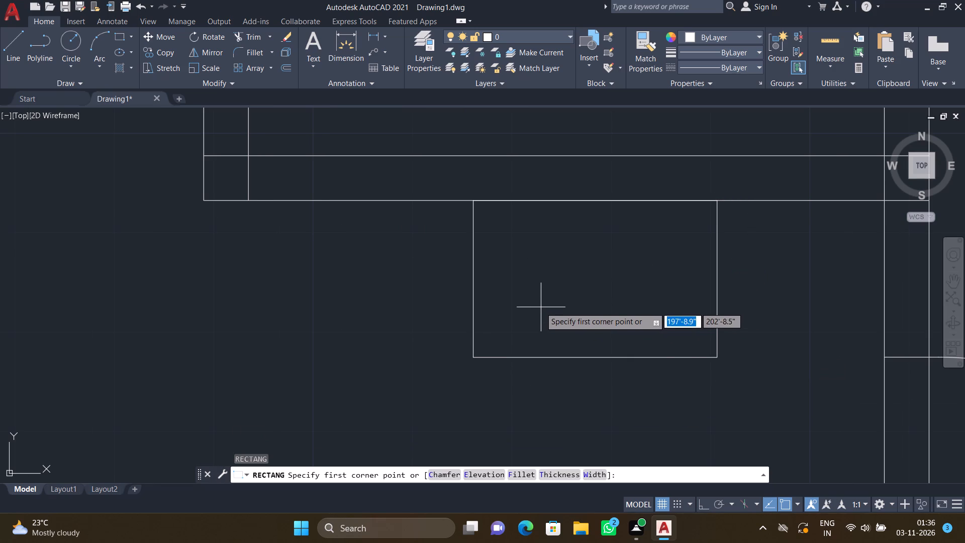
left_click(486, 216)
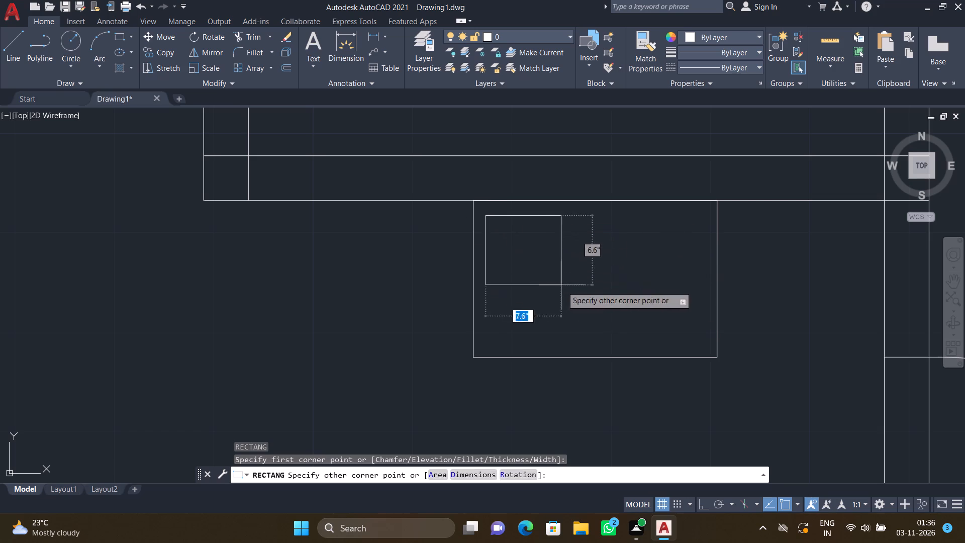
left_click(702, 342)
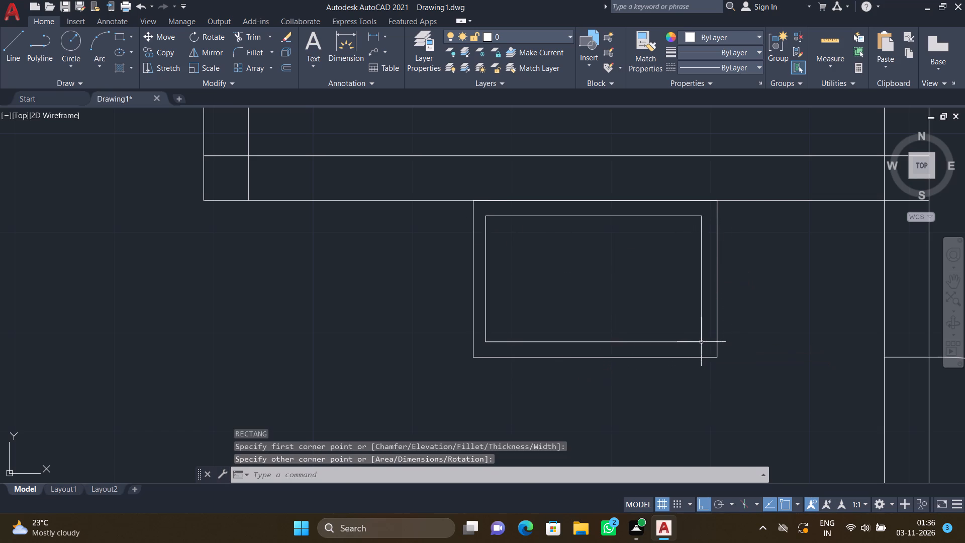
Fillet all four corners of the dining-area basin's inner rectangle with a 0.3" radius.
key("f")
key("Return")
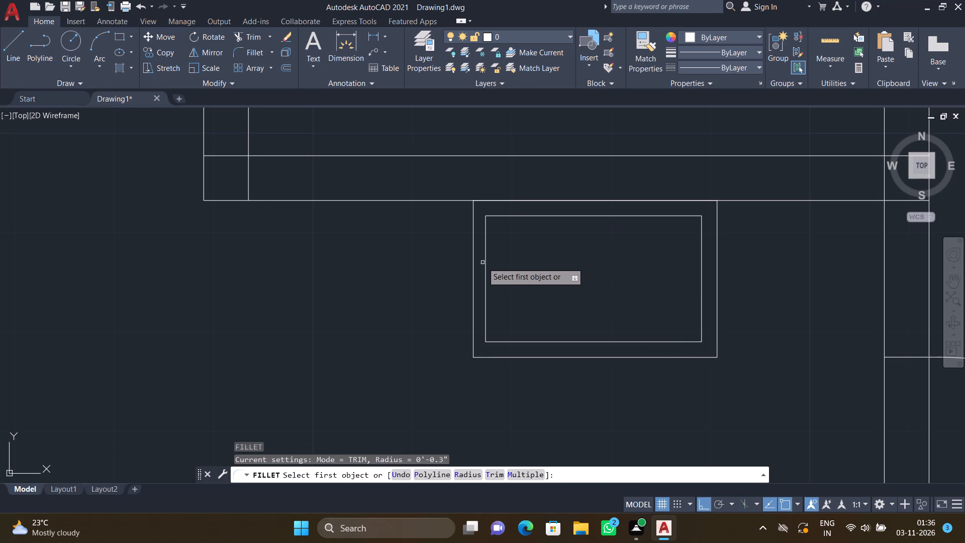
left_click(486, 264)
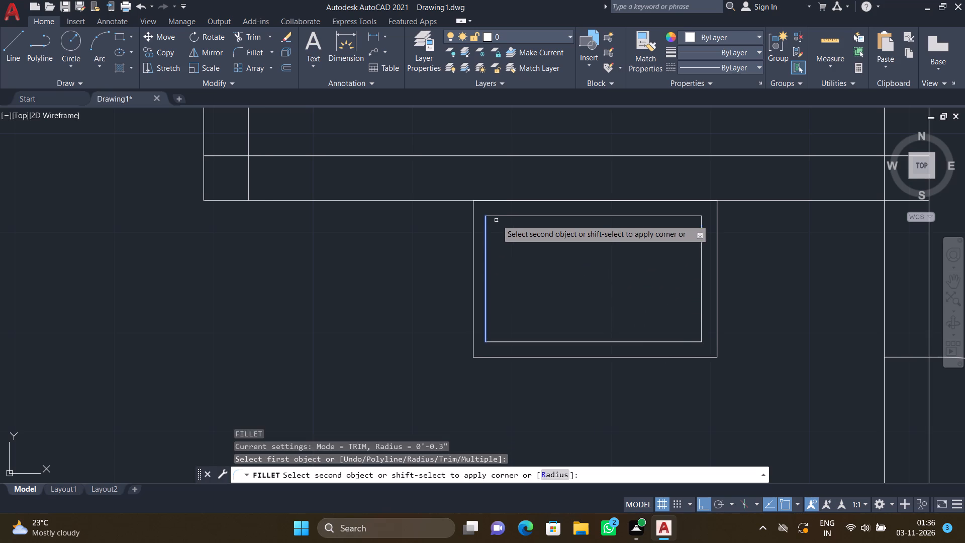
left_click(497, 217)
key("space")
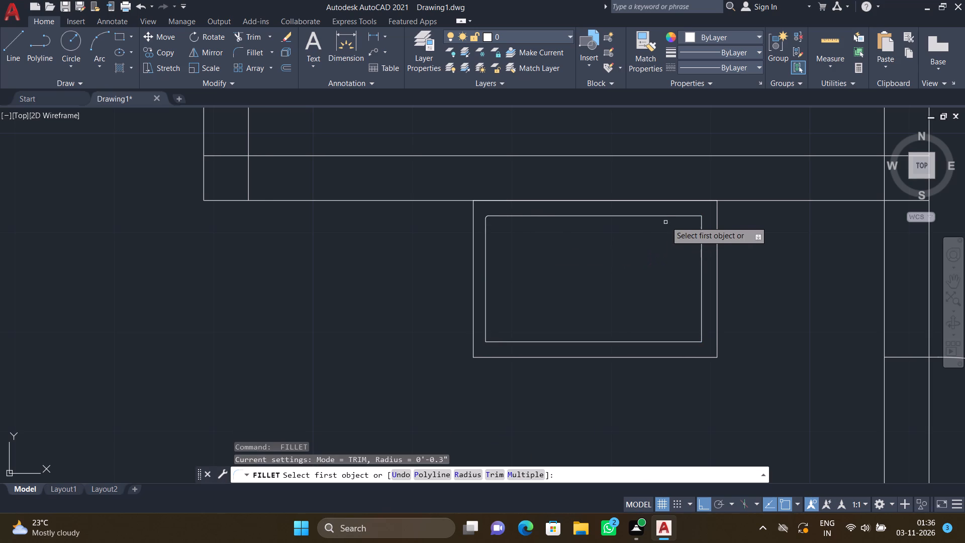
left_click_drag(668, 217, 675, 221)
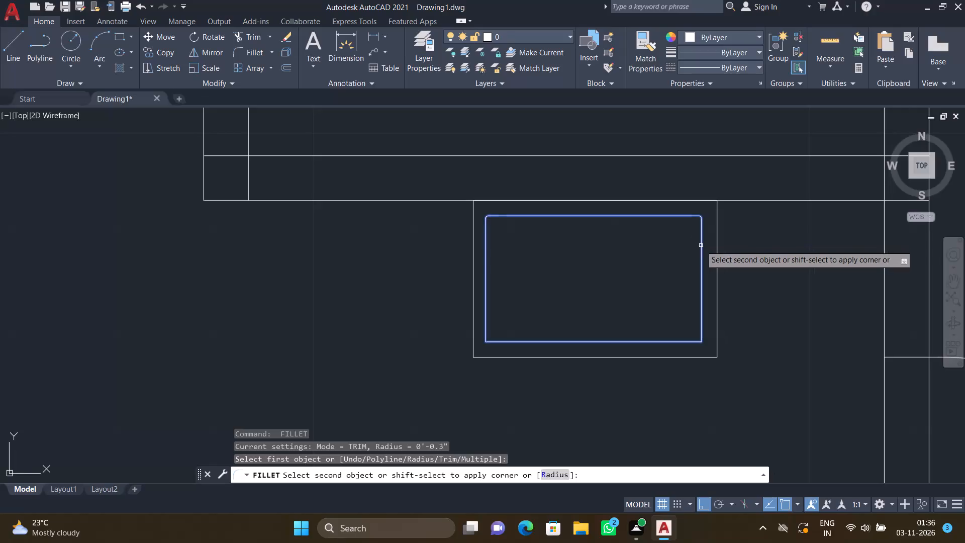
left_click(702, 245)
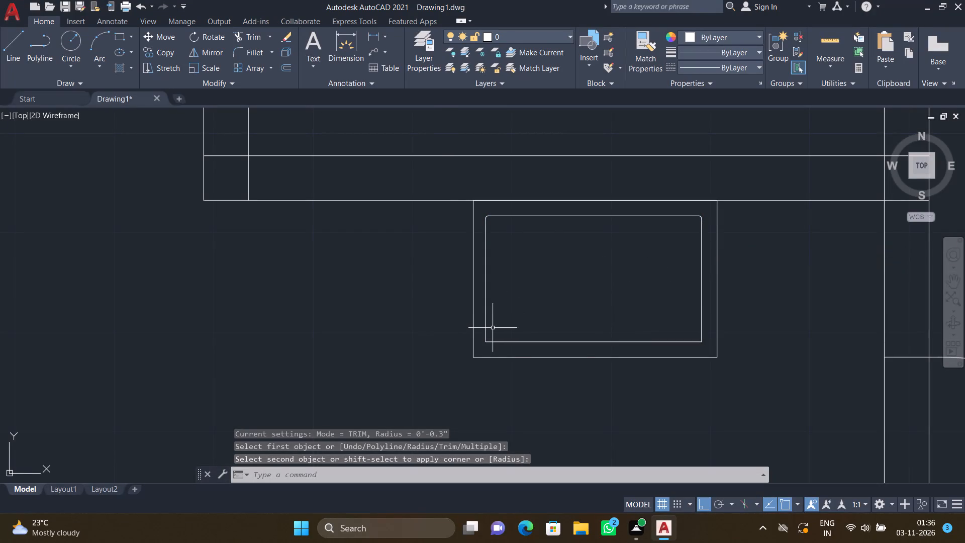
key("space")
scroll(489, 342, "up", 2)
left_click(478, 318)
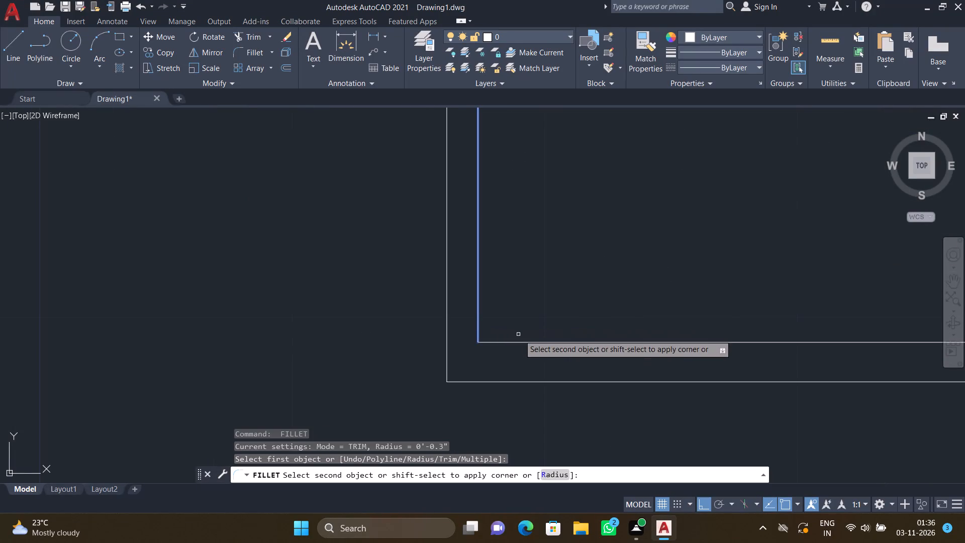
left_click(527, 341)
scroll(623, 329, "down", 4)
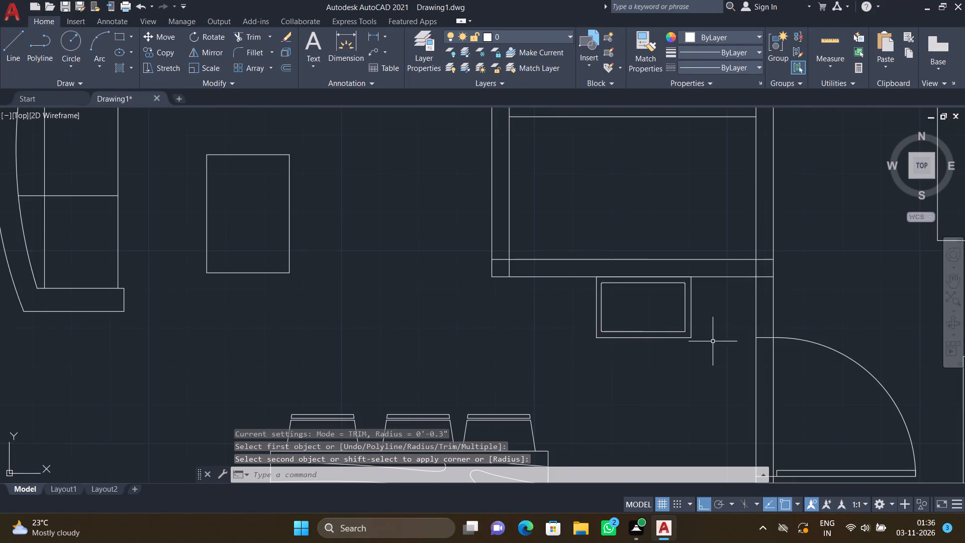
scroll(692, 345, "up", 3)
key("space")
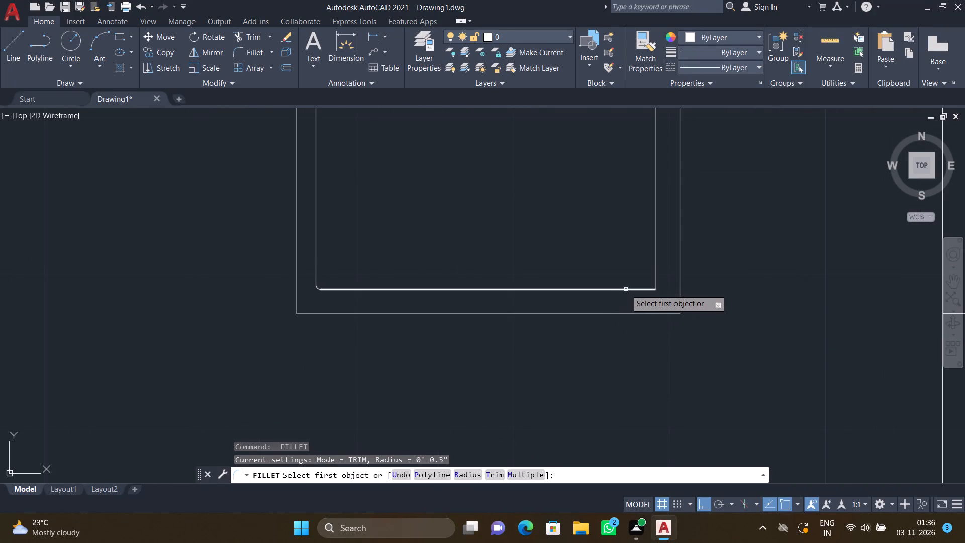
left_click(626, 289)
left_click(655, 267)
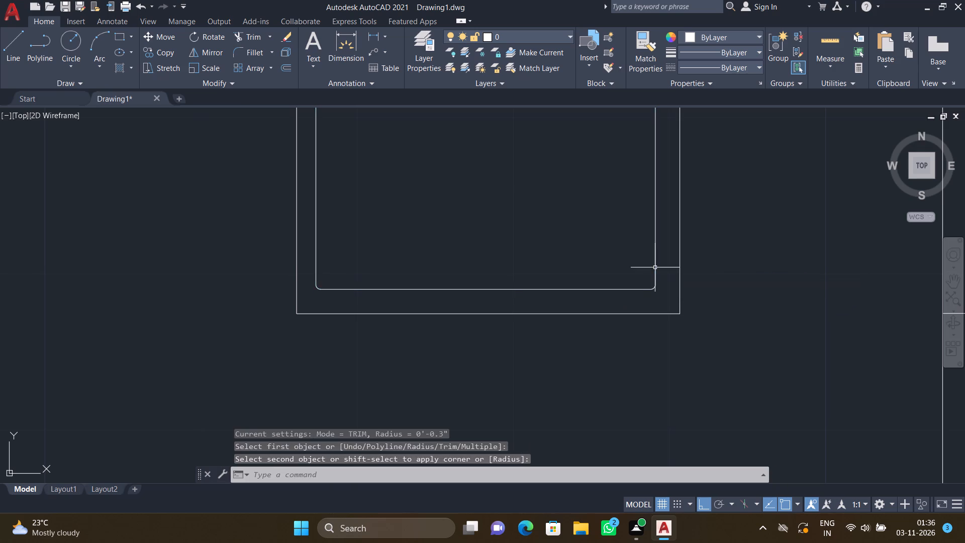
Draw a drain circle of about 1.2" radius at the centre of the dining-area basin's inner rectangle.
scroll(607, 266, "down", 3)
key("c")
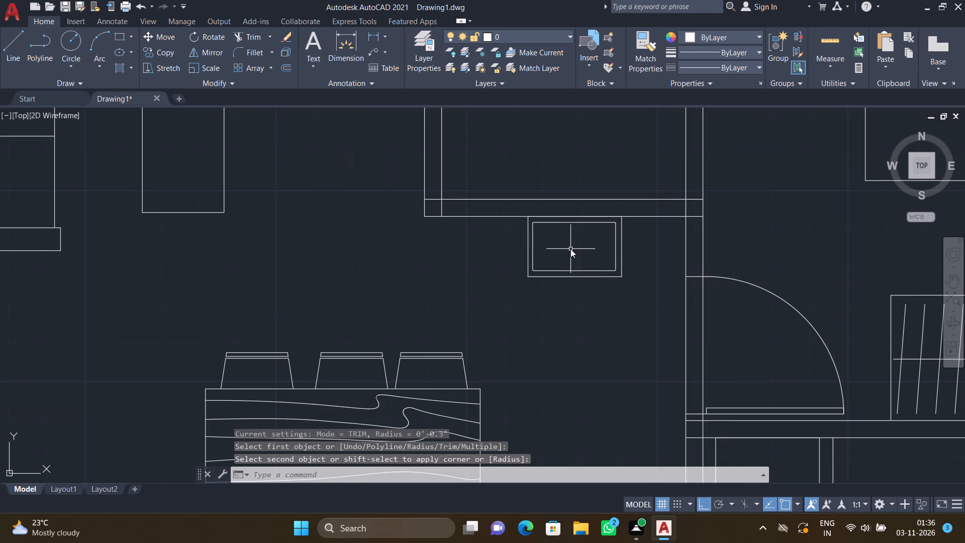
key("Return")
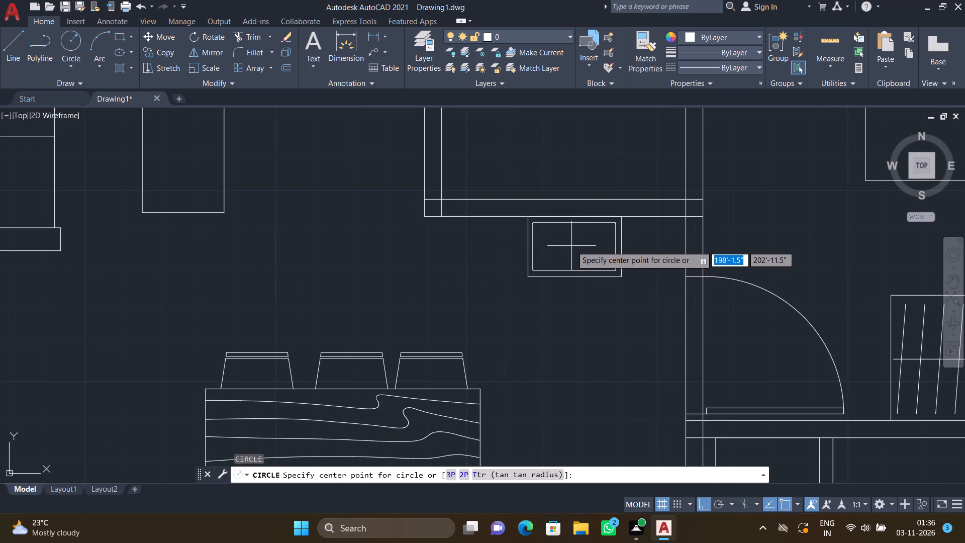
scroll(569, 245, "up", 2)
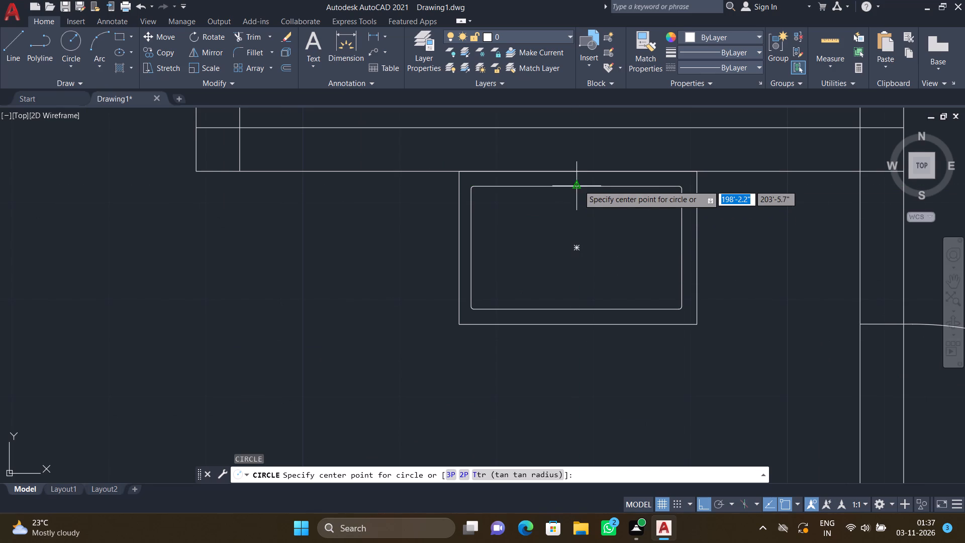
left_click(574, 249)
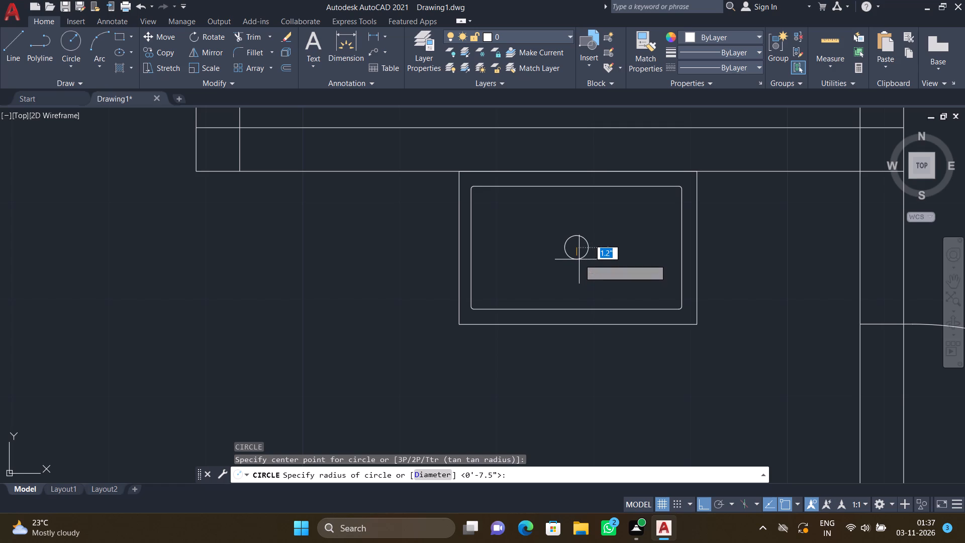
left_click(579, 259)
Draw a rectangle about 1'-7" wide and 2'-2" long in the toilet room's southwest corner, against the west wall and partition line.
scroll(570, 220, "down", 3)
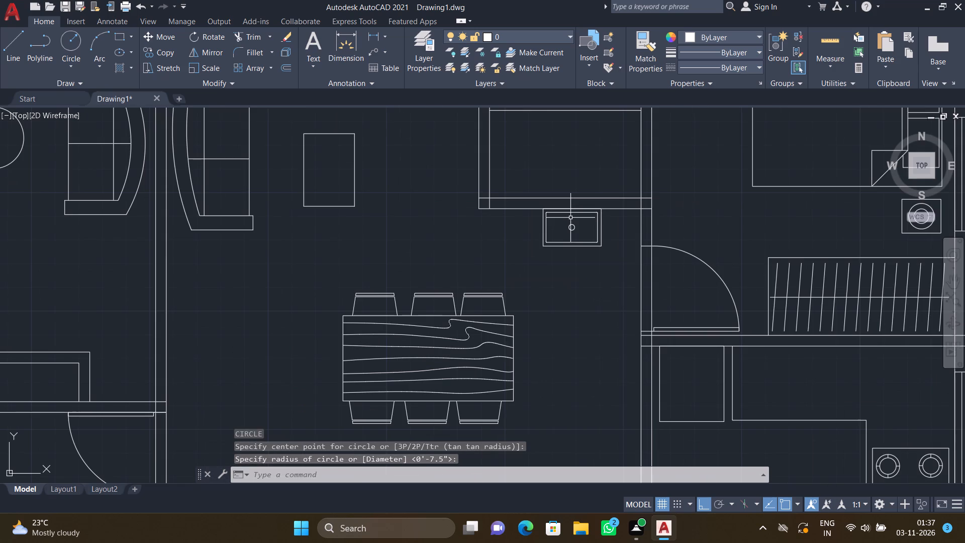
scroll(569, 216, "down", 4)
scroll(562, 170, "up", 3)
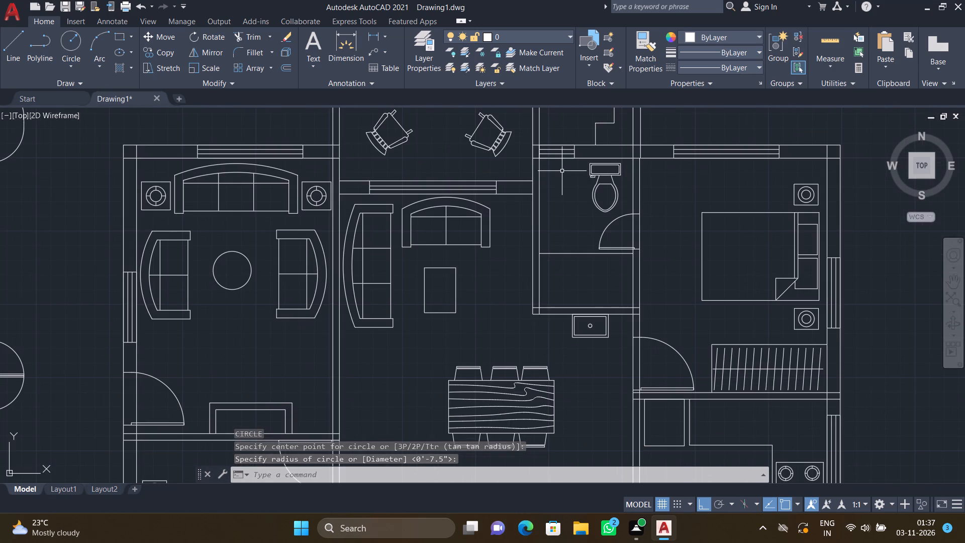
type("REC")
key("Return")
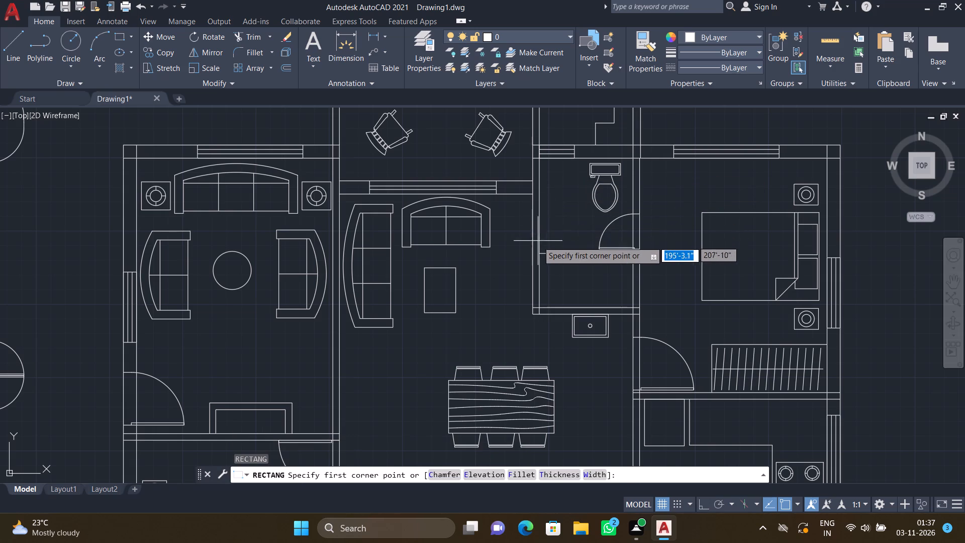
scroll(538, 241, "up", 3)
left_click(536, 286)
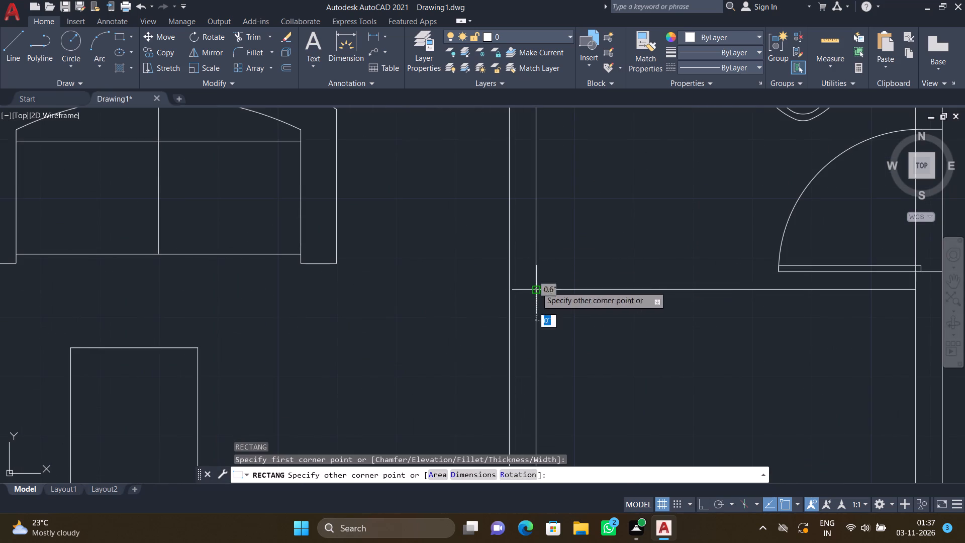
scroll(587, 207, "down", 3)
scroll(601, 178, "up", 3)
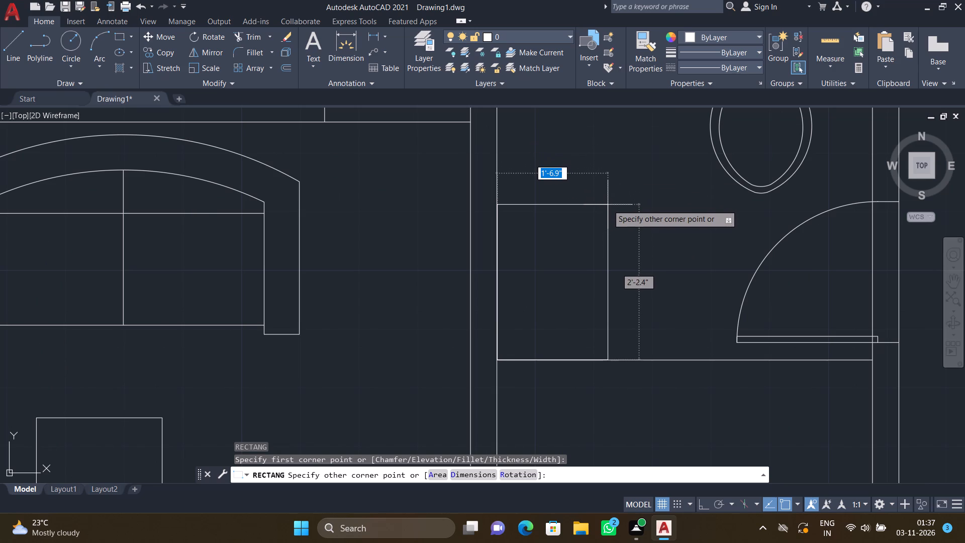
left_click(607, 204)
Draw a smaller rectangle about 1'-3.5" by 1'-11" inside the new rectangle in the toilet room.
type("REC")
key("Return")
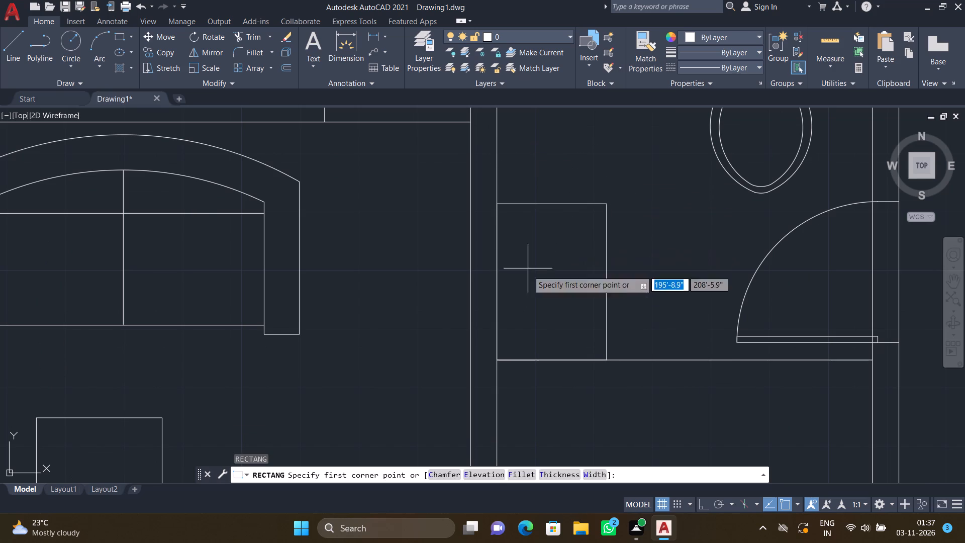
scroll(510, 349, "up", 2)
left_click(498, 352)
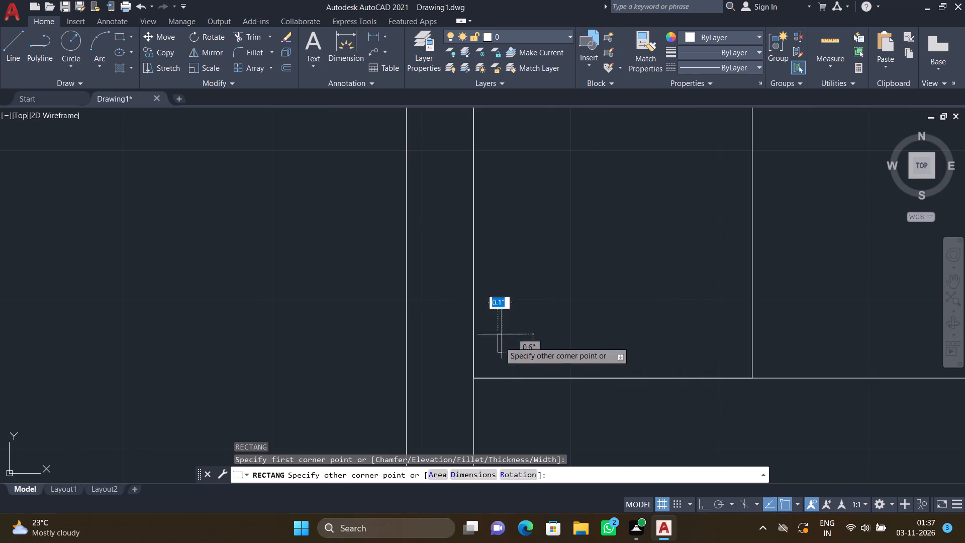
scroll(536, 249, "down", 3)
scroll(572, 198, "up", 1)
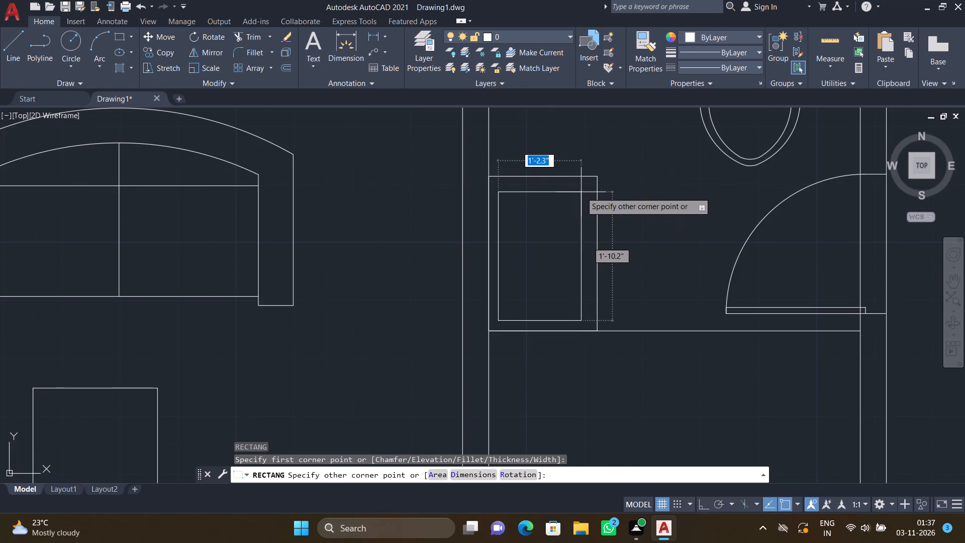
scroll(581, 192, "up", 2)
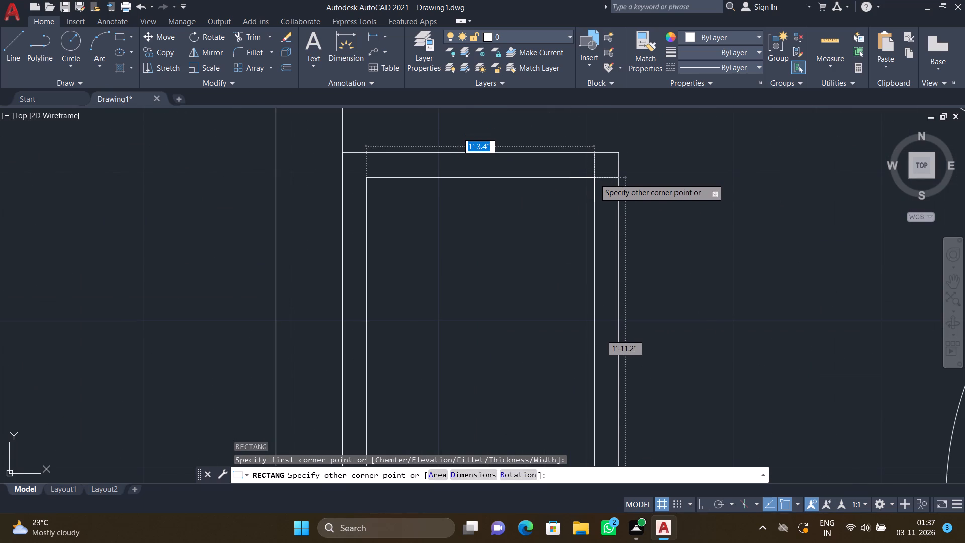
scroll(594, 180, "down", 1)
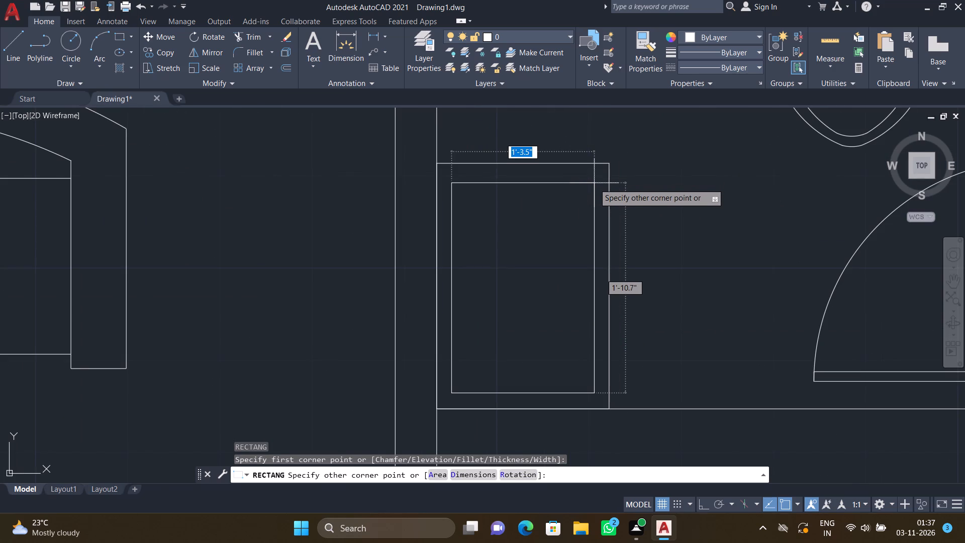
left_click(595, 177)
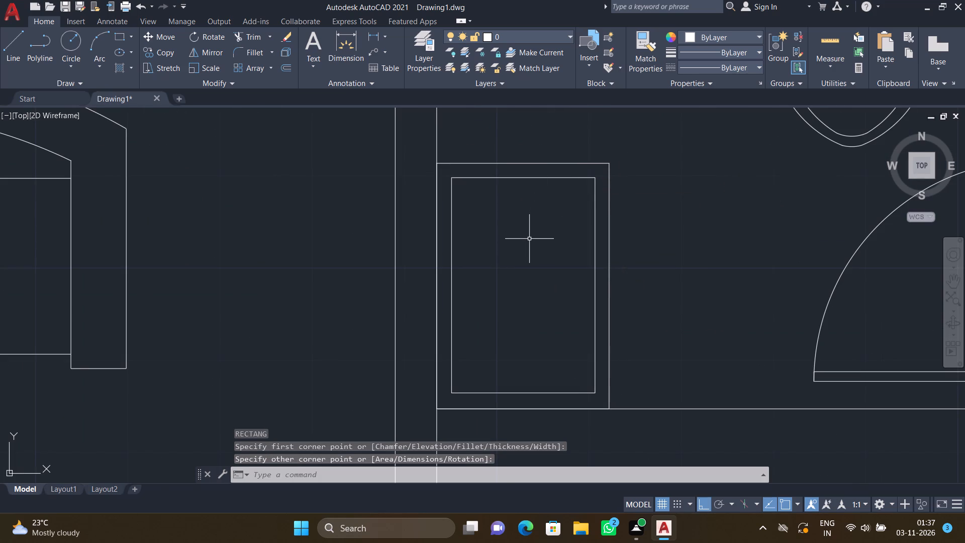
Fillet all four corners of the toilet room basin's inner rectangle with a 0.3" radius.
key("f")
key("Return")
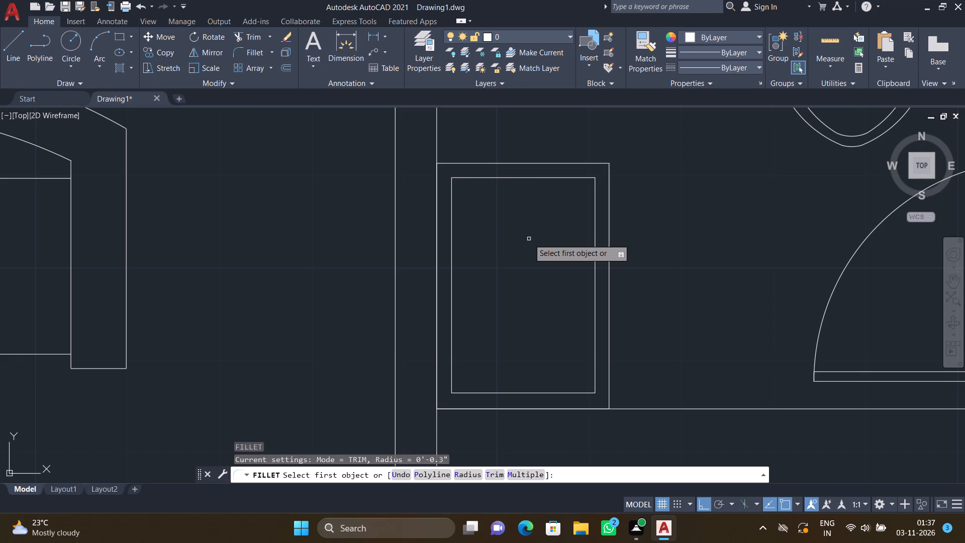
left_click(450, 337)
left_click(487, 392)
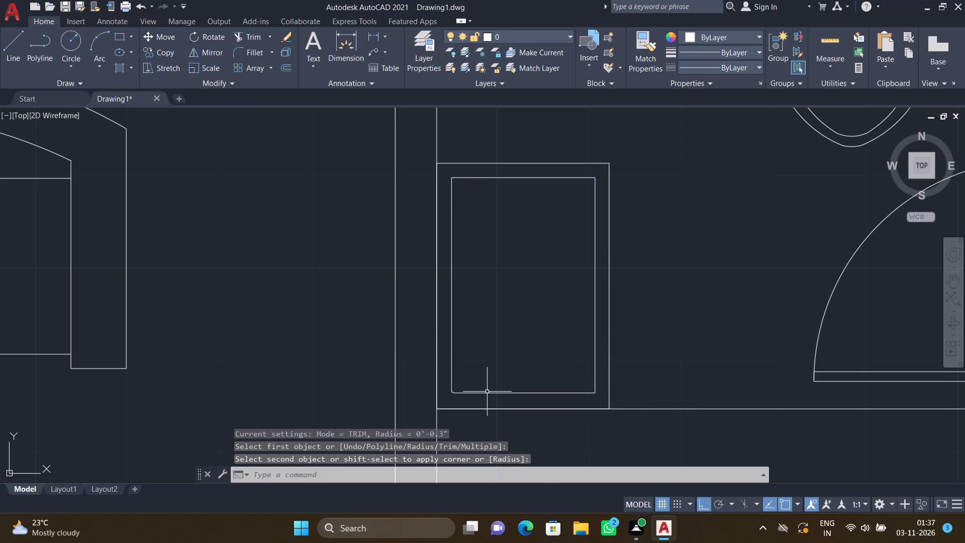
key("space")
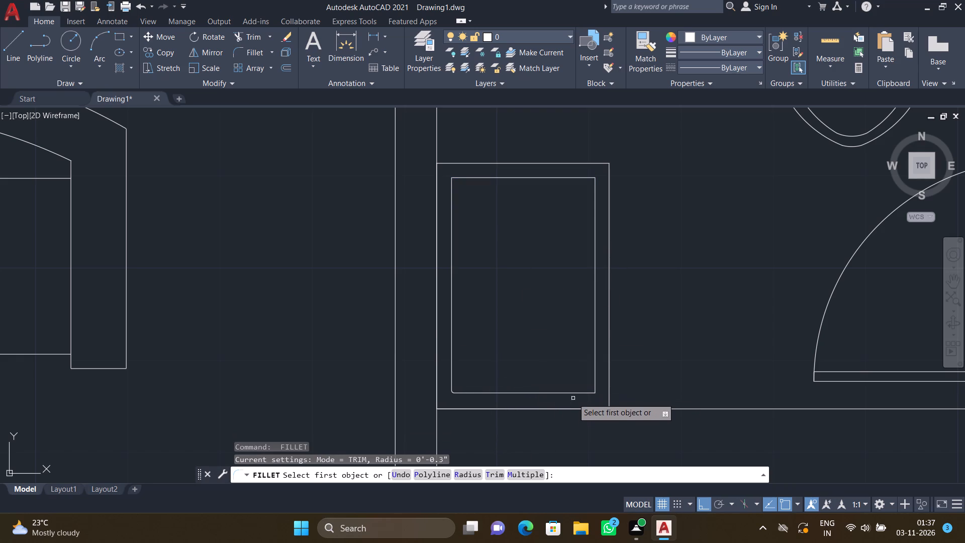
left_click(573, 393)
left_click(595, 380)
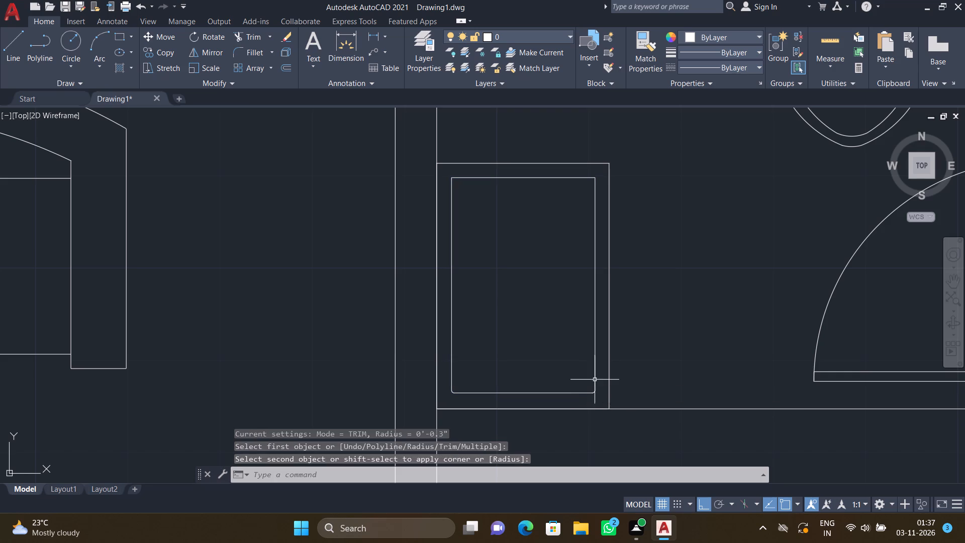
key("space")
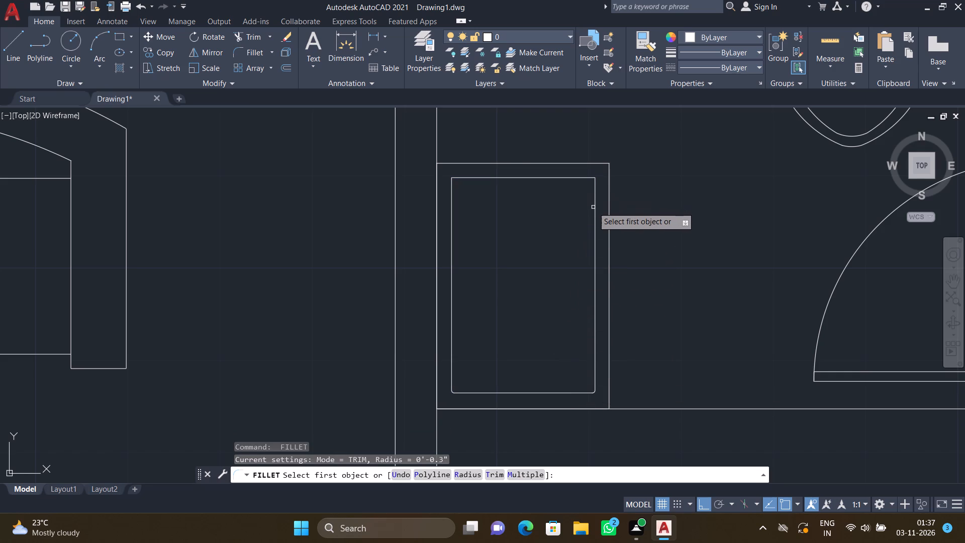
left_click(594, 208)
left_click(590, 176)
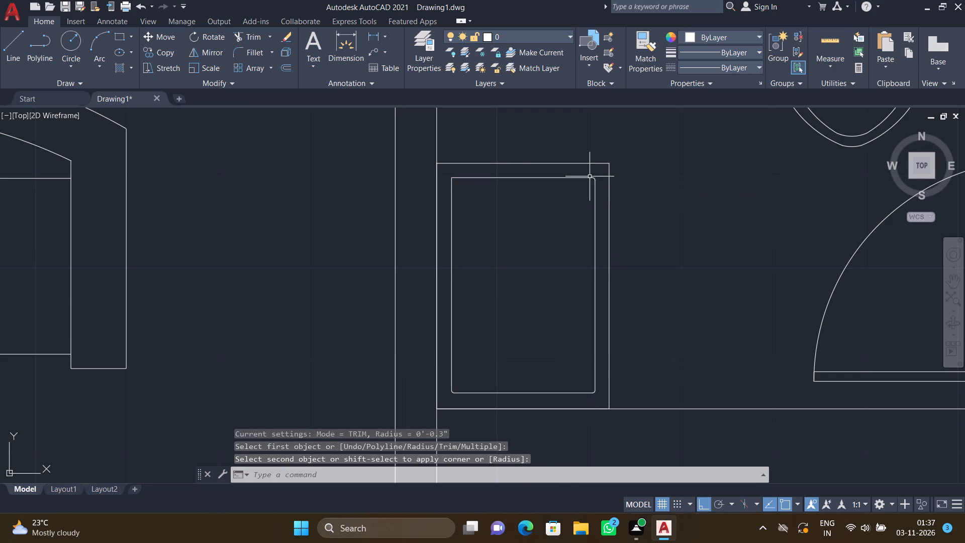
key("space")
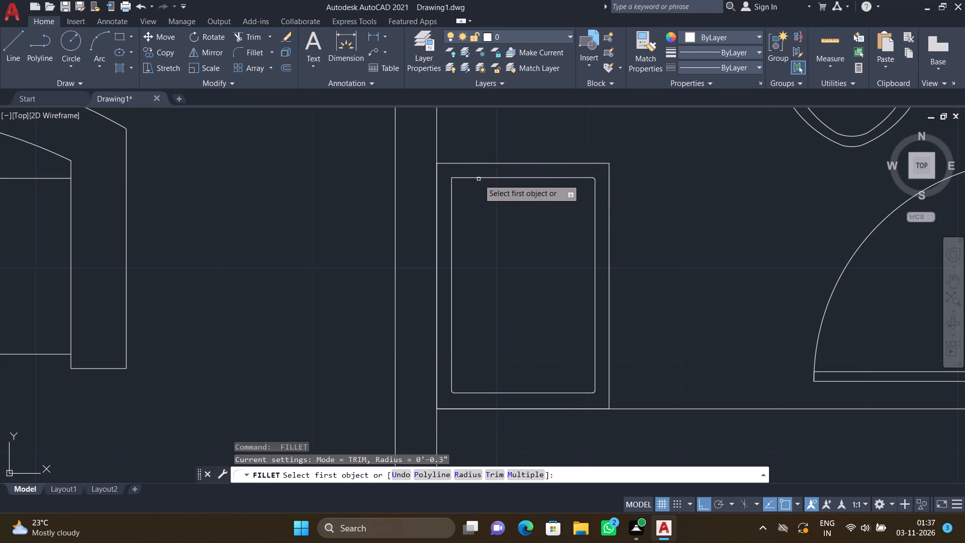
left_click(480, 177)
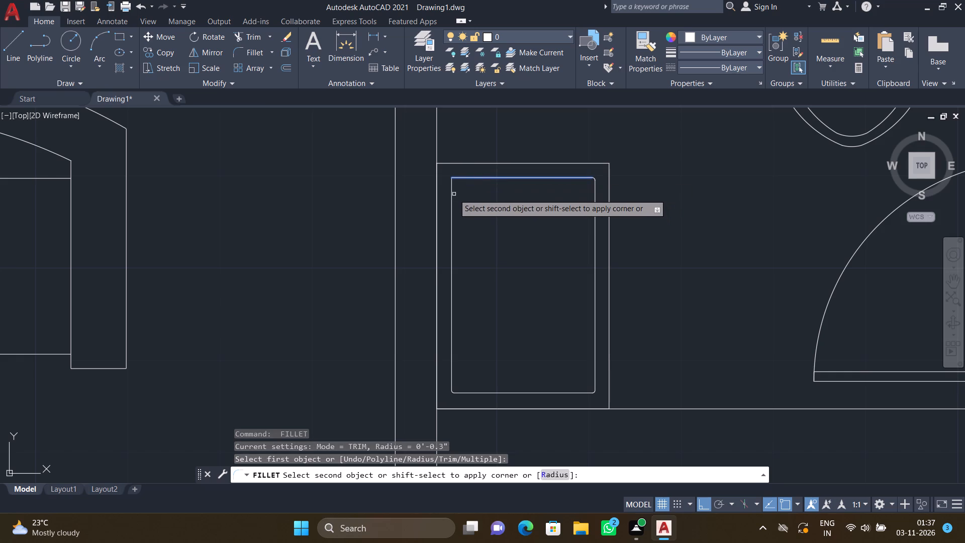
left_click(453, 193)
Draw a drain circle of about 1.5" radius at the centre of the toilet room basin's inner rectangle.
key("c")
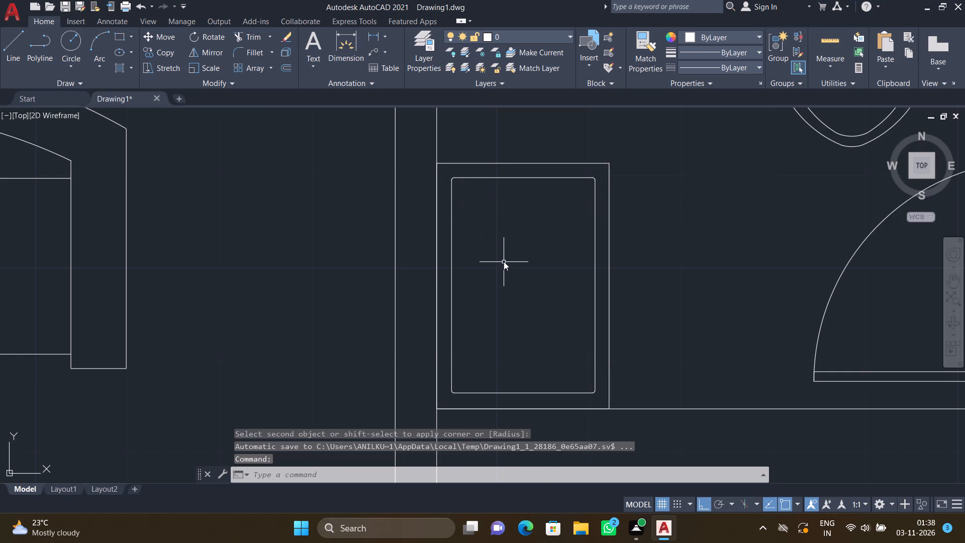
key("shift+Return")
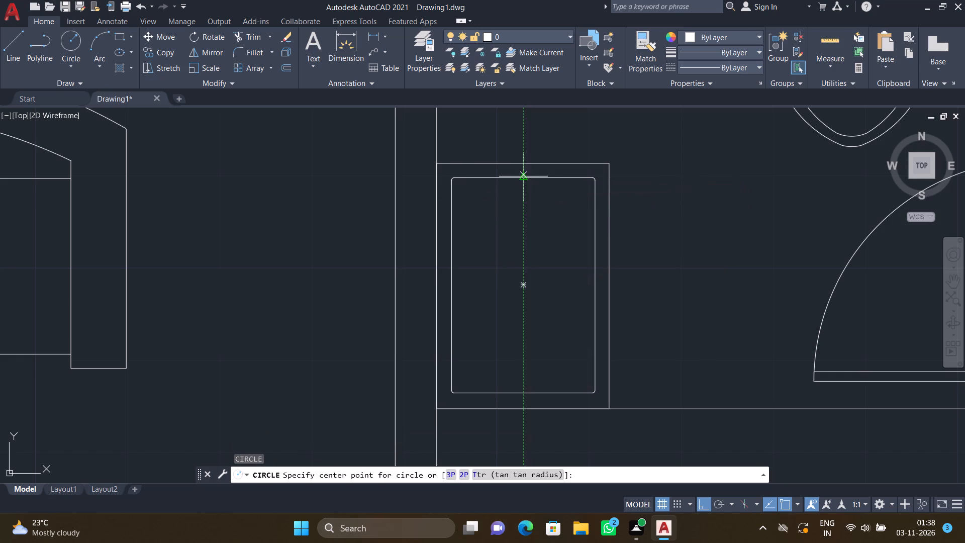
left_click(526, 286)
left_click(528, 299)
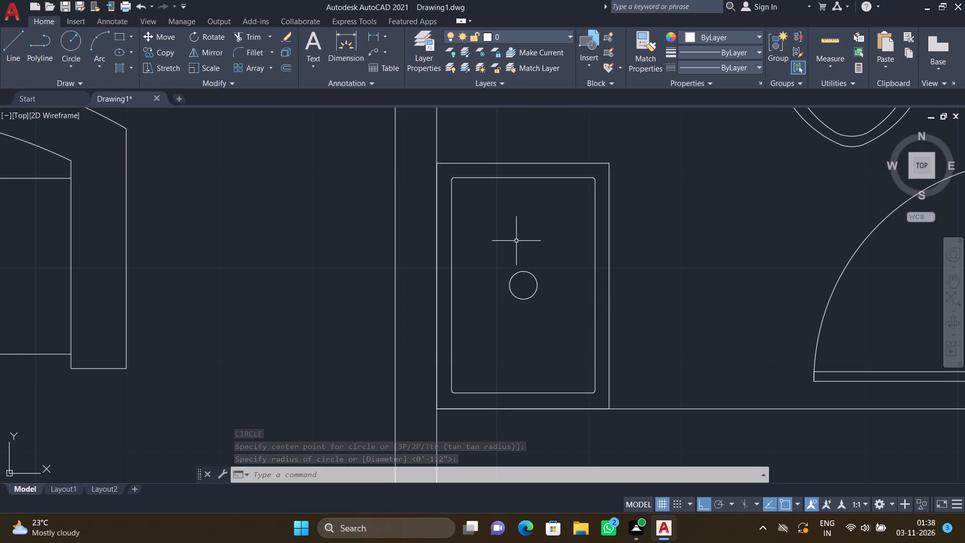
Draw a rectangle about 1'-9" wide and 2'-10" long in the northeast corner of the toilet between the two southern bedrooms.
scroll(519, 241, "down", 3)
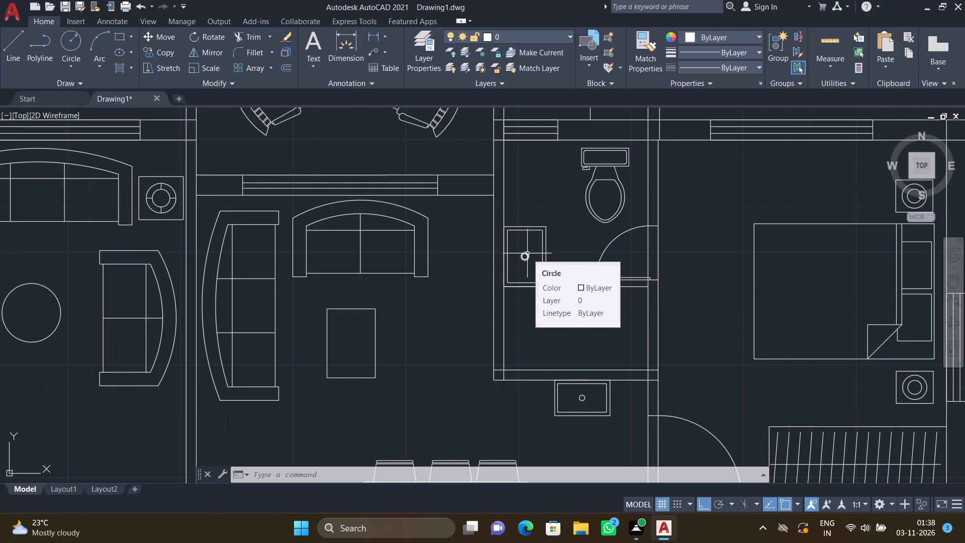
scroll(540, 297, "down", 2)
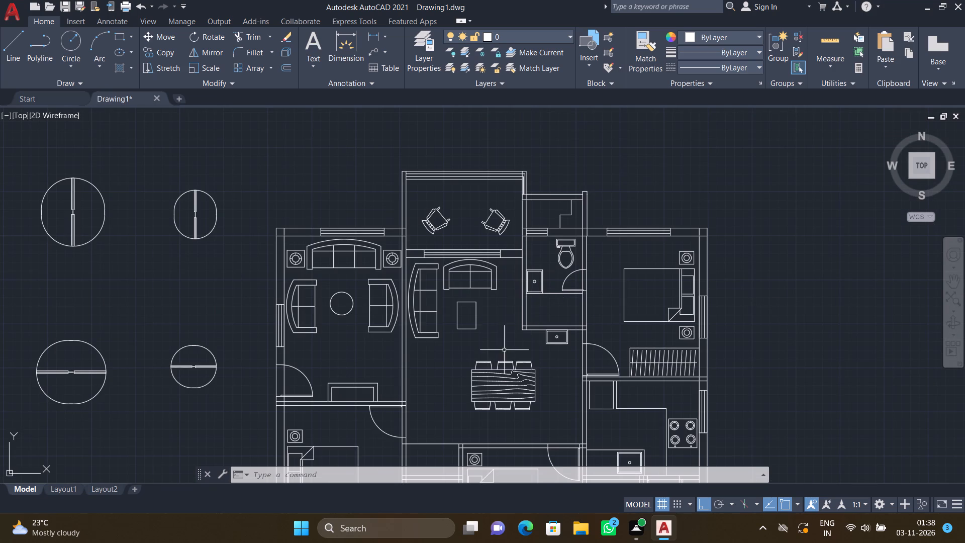
scroll(502, 353, "down", 4)
scroll(482, 399, "up", 4)
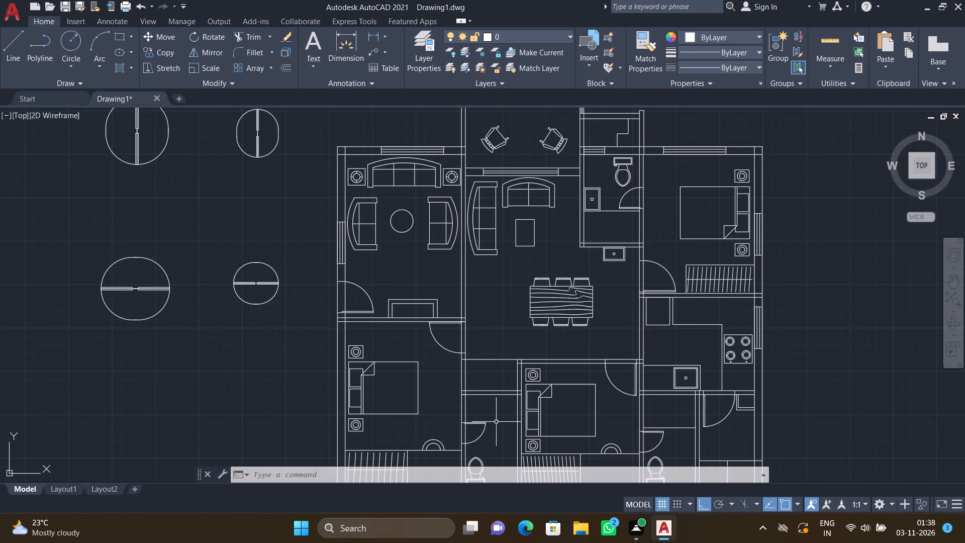
type("REC")
key("Return")
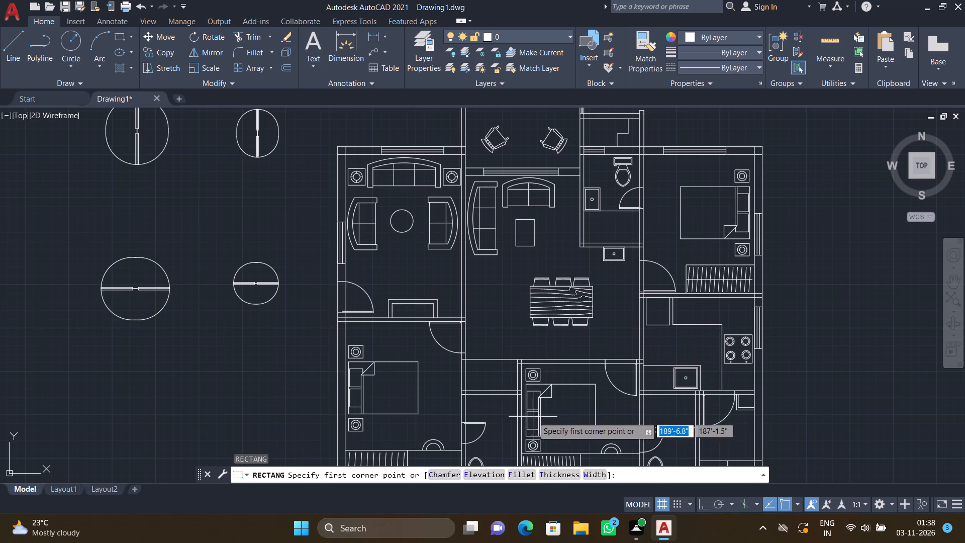
scroll(496, 400, "up", 3)
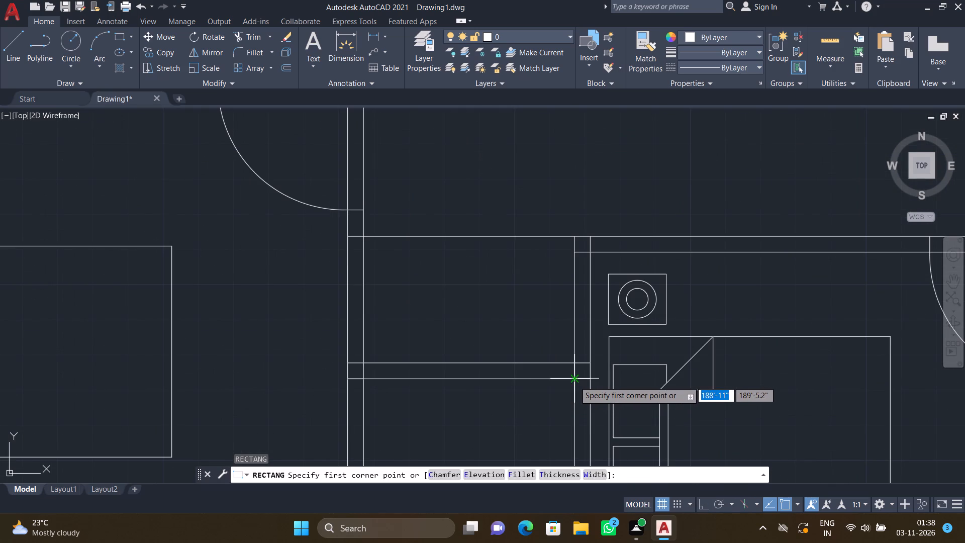
left_click_drag(574, 381, 567, 391)
scroll(498, 417, "down", 4)
scroll(499, 437, "up", 3)
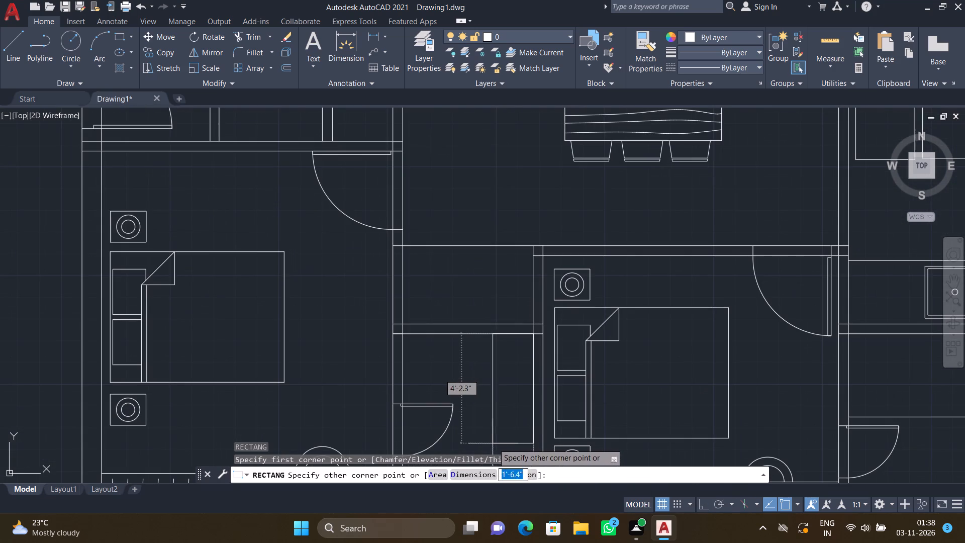
scroll(475, 407, "up", 1)
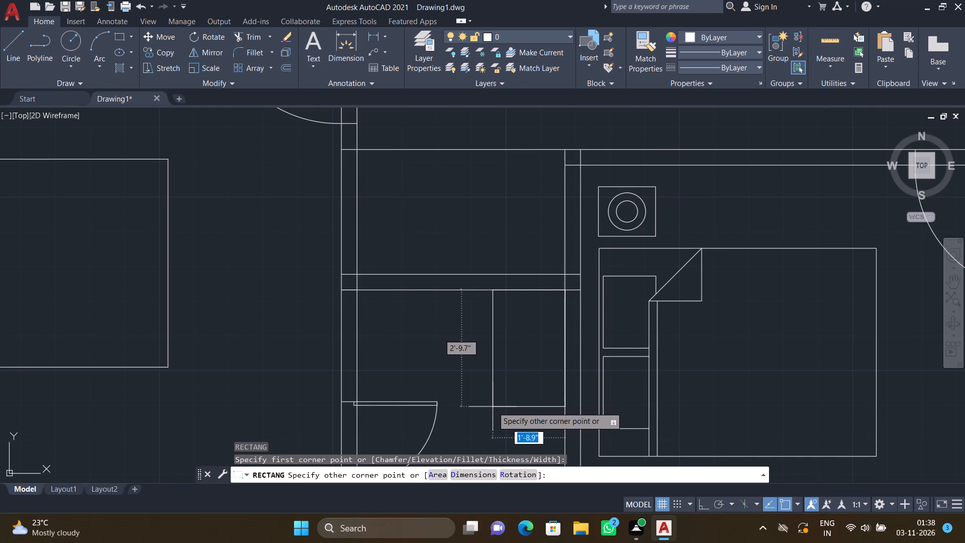
left_click(493, 407)
Draw a smaller rectangle about 1'-6" by 2'-6" inside the new basin rectangle in the toilet between the bedrooms.
key("r")
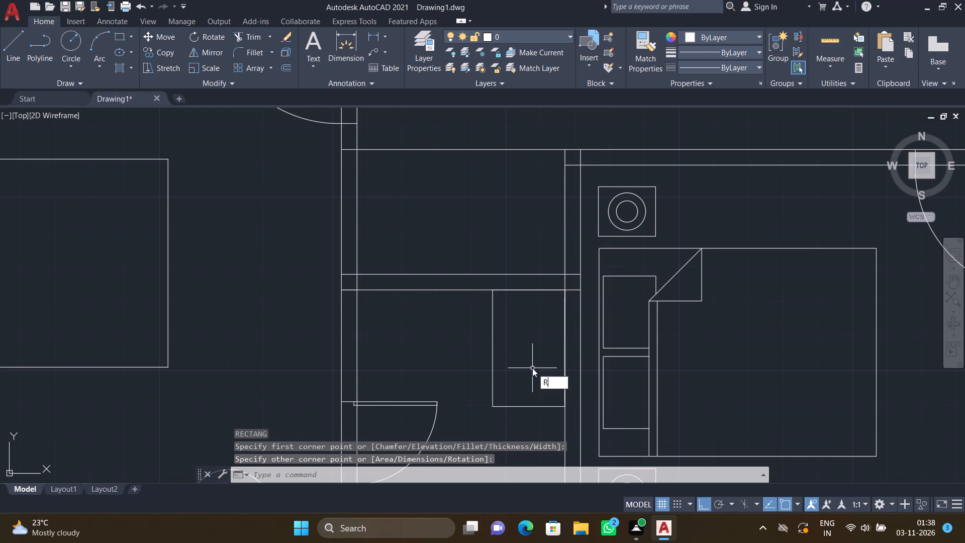
type("EC")
key("Return")
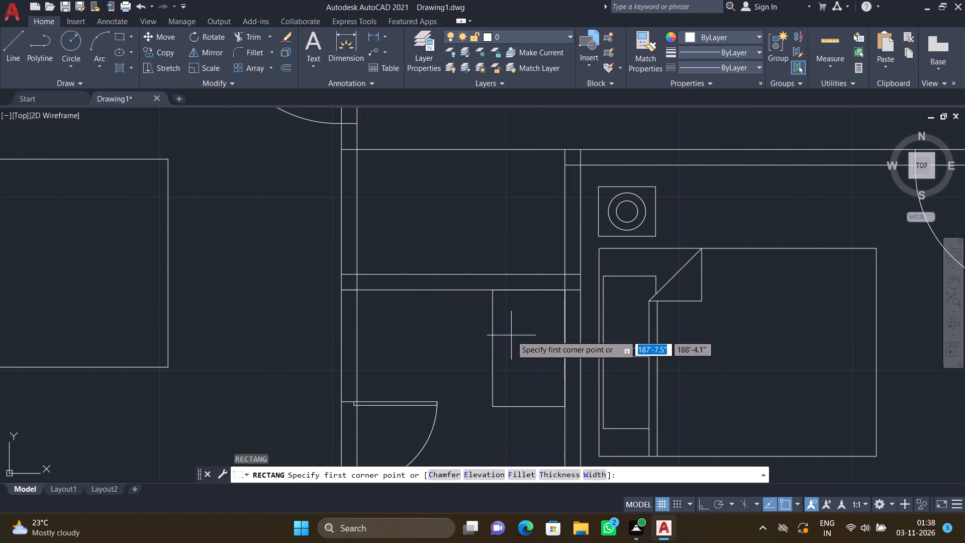
scroll(511, 335, "up", 3)
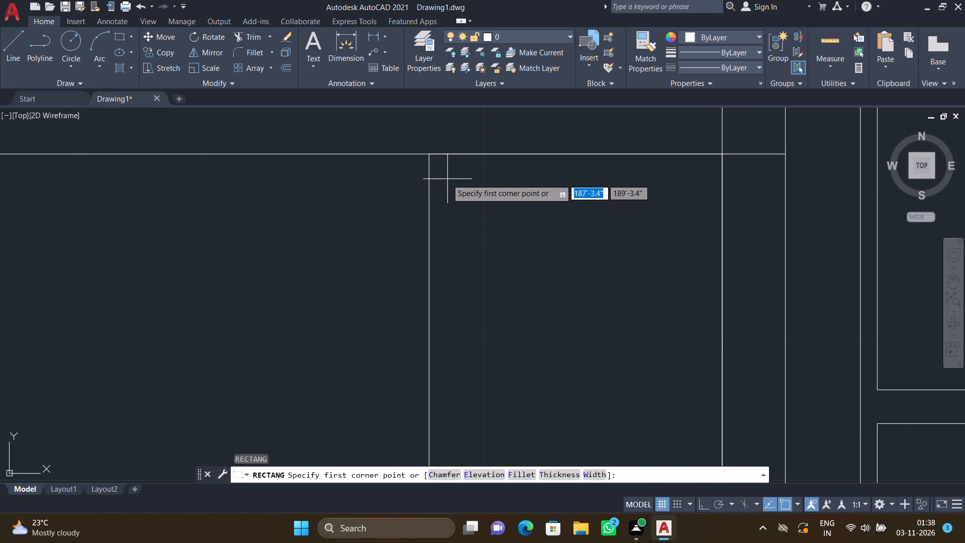
left_click(446, 178)
scroll(590, 294, "down", 2)
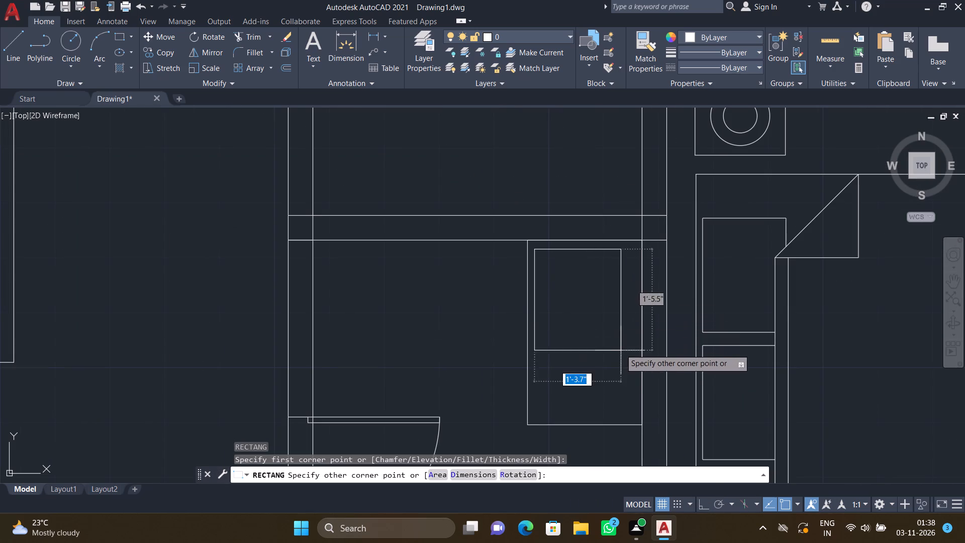
scroll(633, 405, "up", 1)
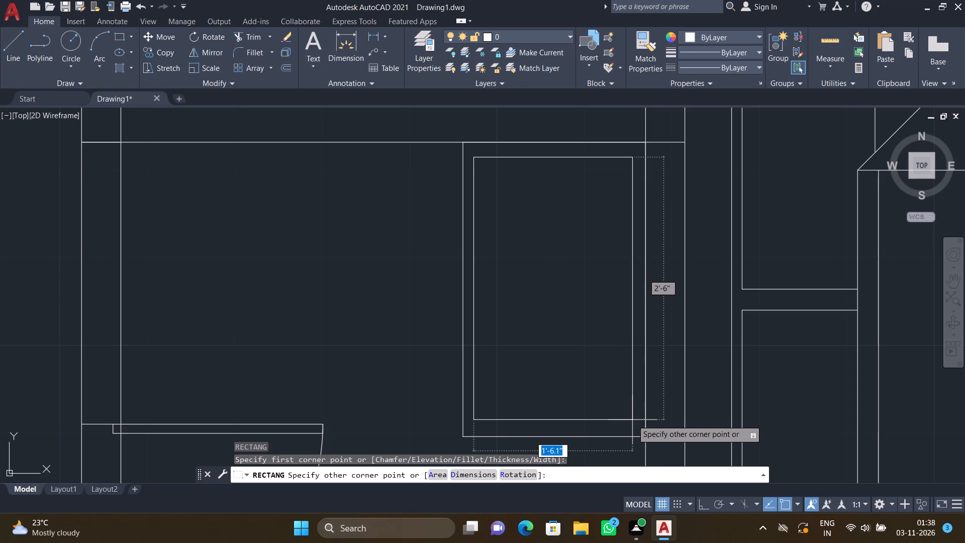
left_click(632, 422)
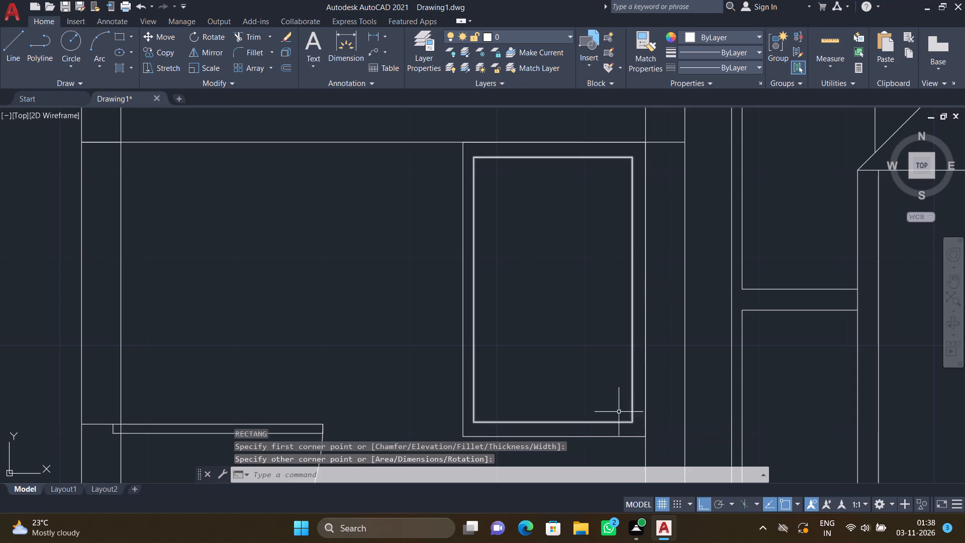
Fillet all four corners of the new basin's inner rectangle with a 0.3" radius.
key("f")
key("Return")
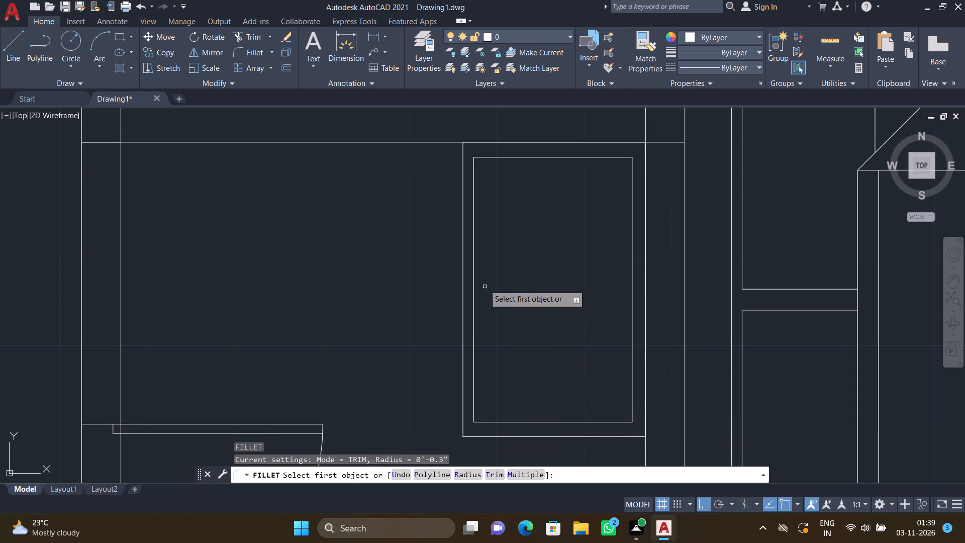
scroll(484, 155, "up", 2)
left_click(489, 159)
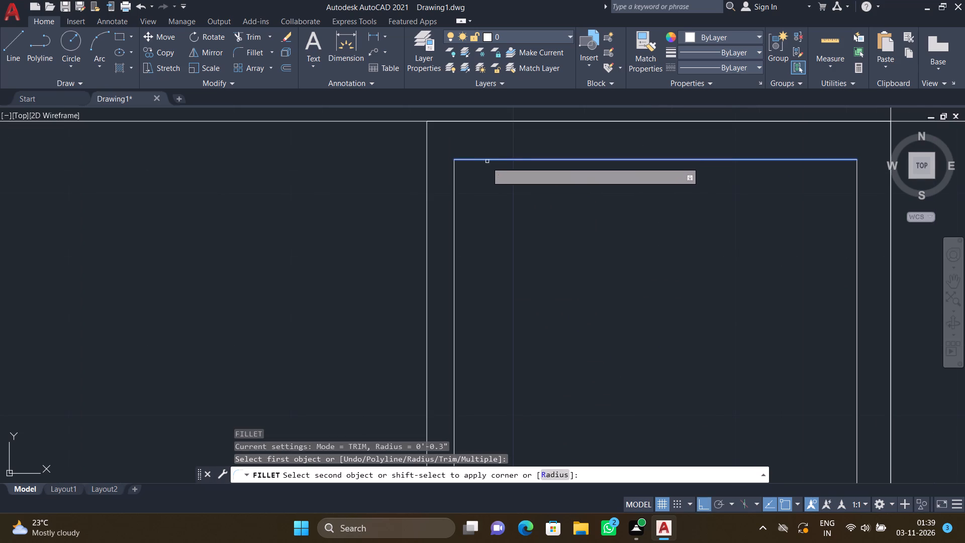
left_click(453, 188)
scroll(501, 200, "down", 4)
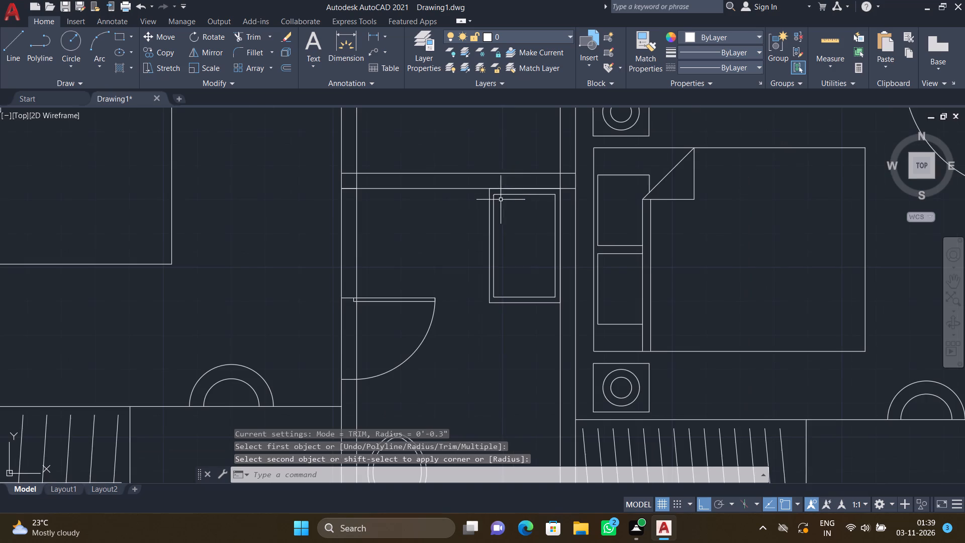
scroll(501, 315, "up", 3)
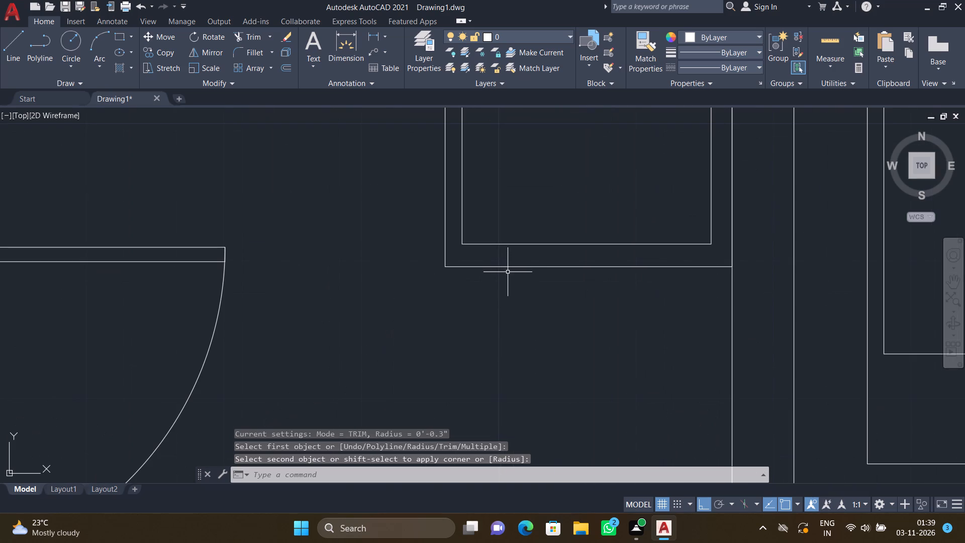
key("f")
key("Return")
left_click(461, 212)
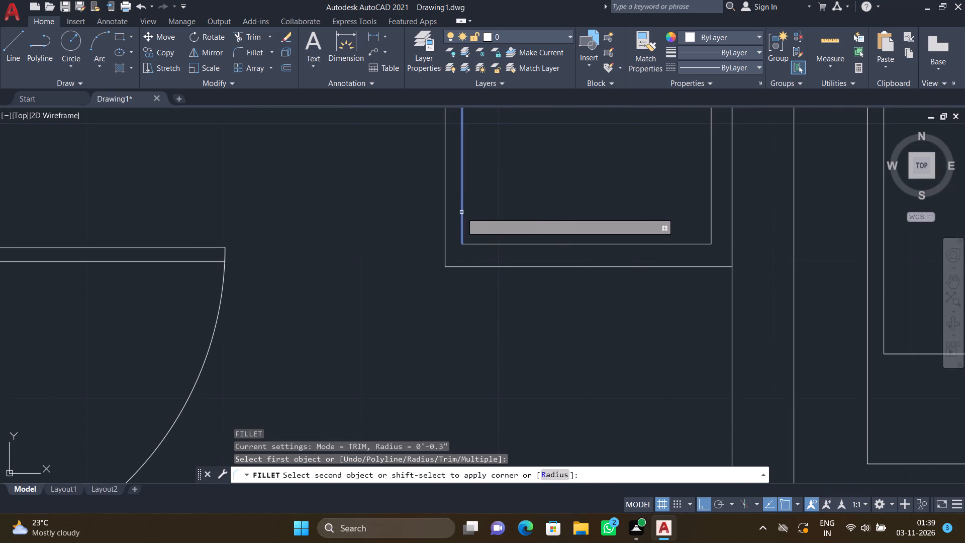
left_click(489, 244)
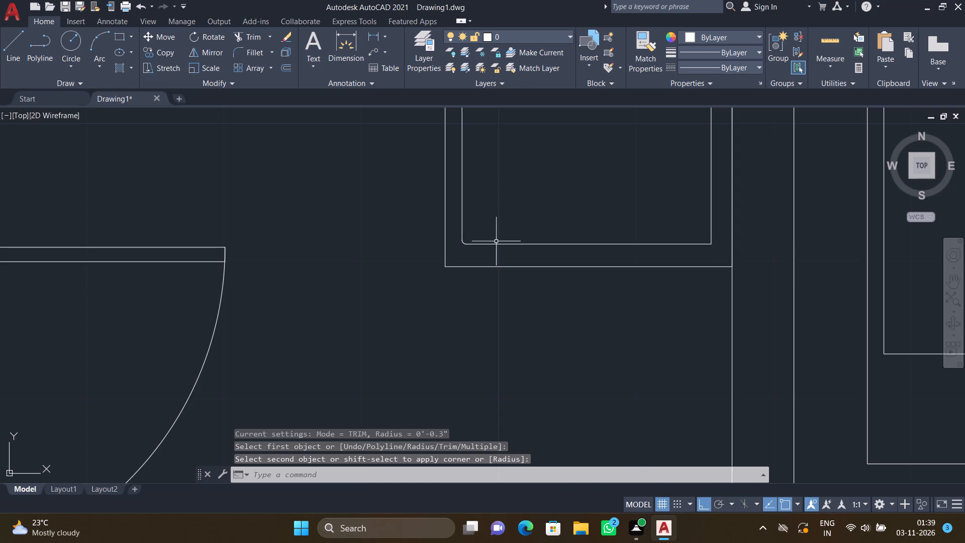
scroll(507, 237, "down", 4)
scroll(537, 180, "up", 3)
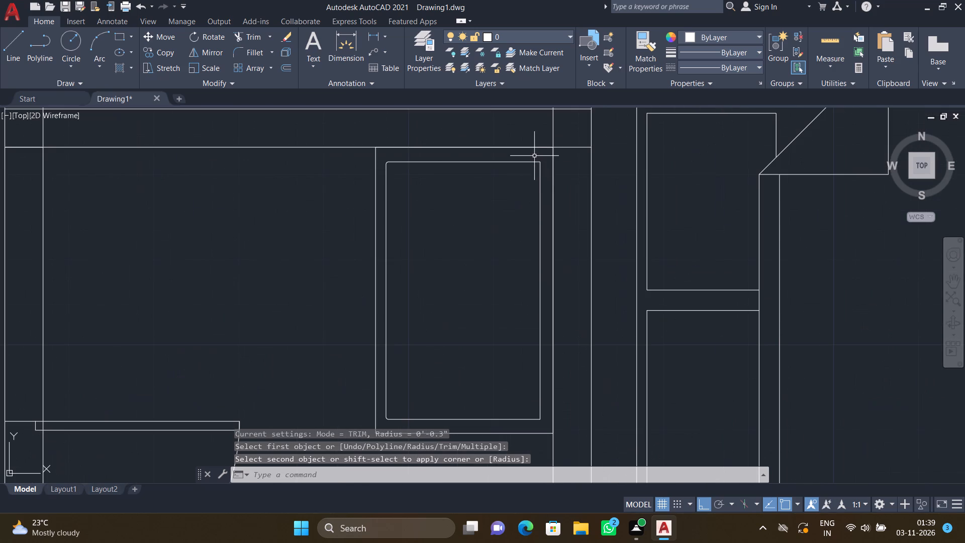
key("space")
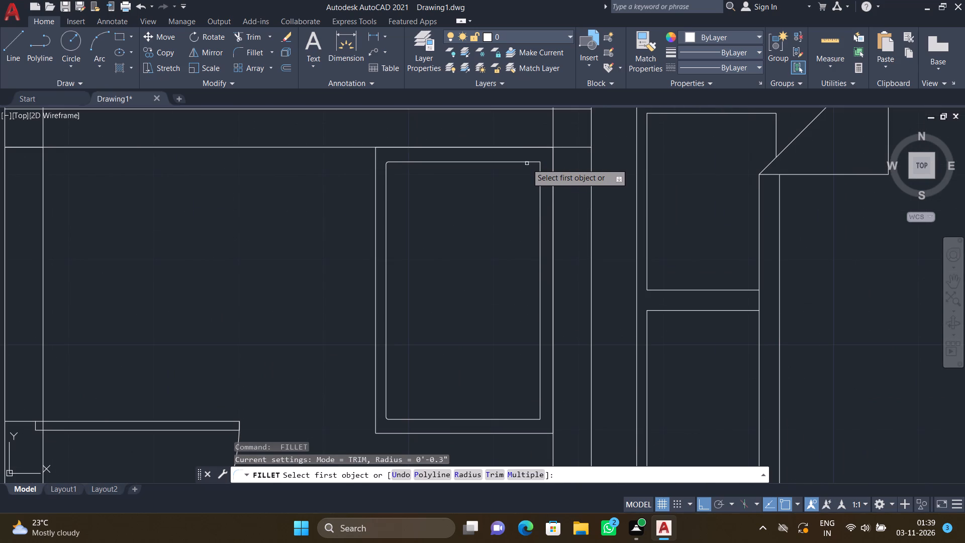
left_click(526, 162)
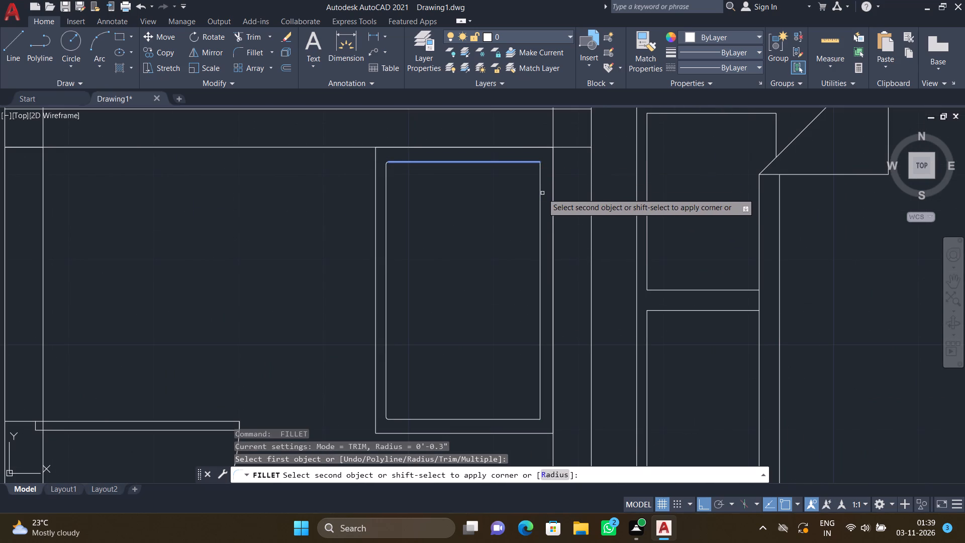
left_click(541, 191)
key("space")
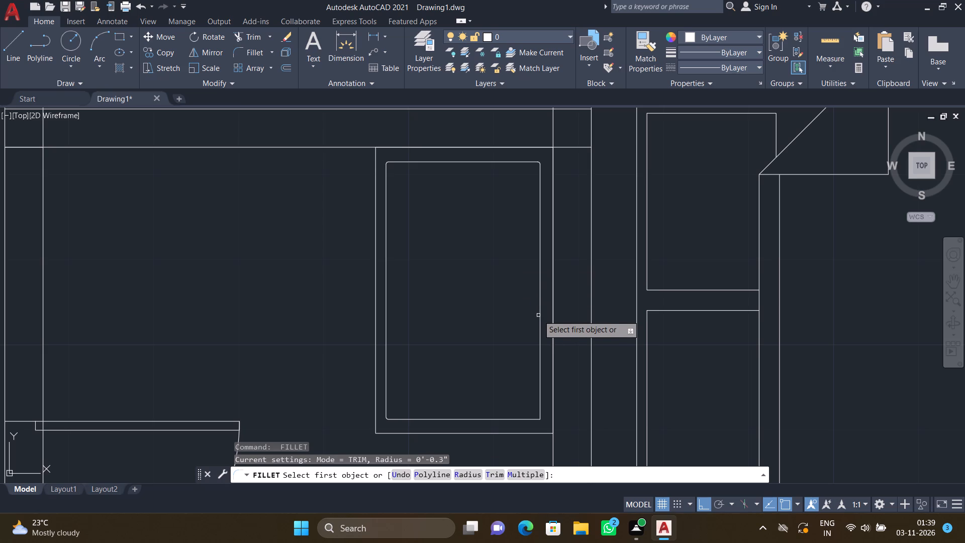
left_click(539, 316)
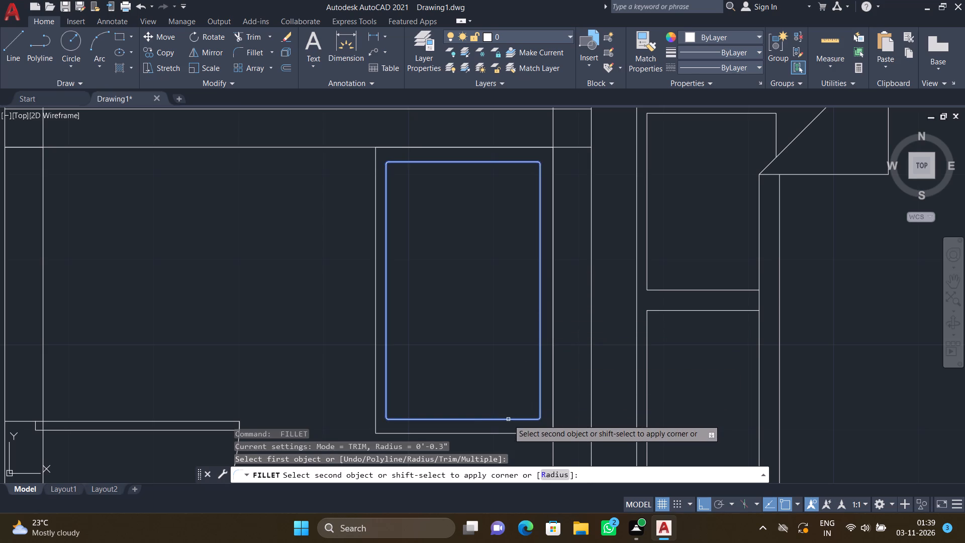
left_click(508, 420)
Draw a small drain circle at the centre of the inner rectangle of the basin in the toilet between the bedrooms.
key("c")
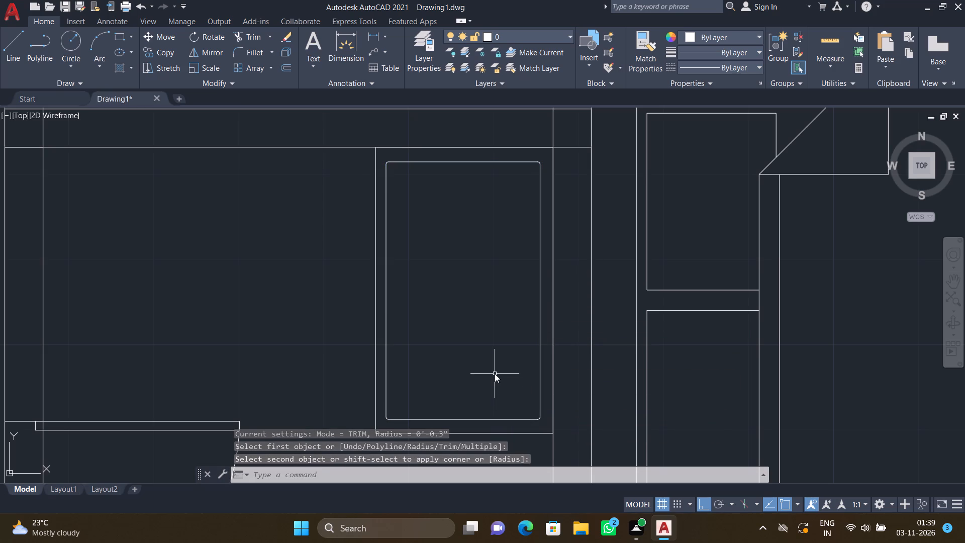
key("Return")
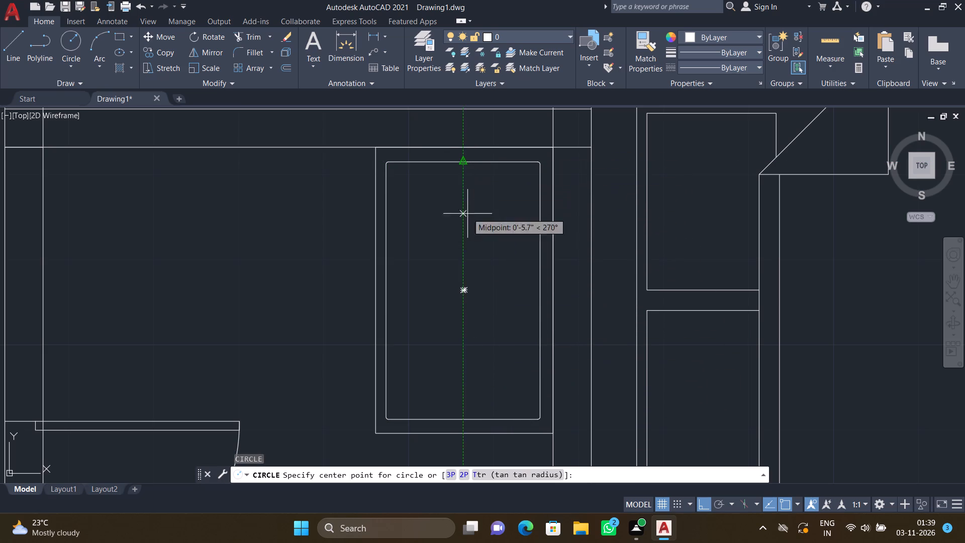
left_click(463, 290)
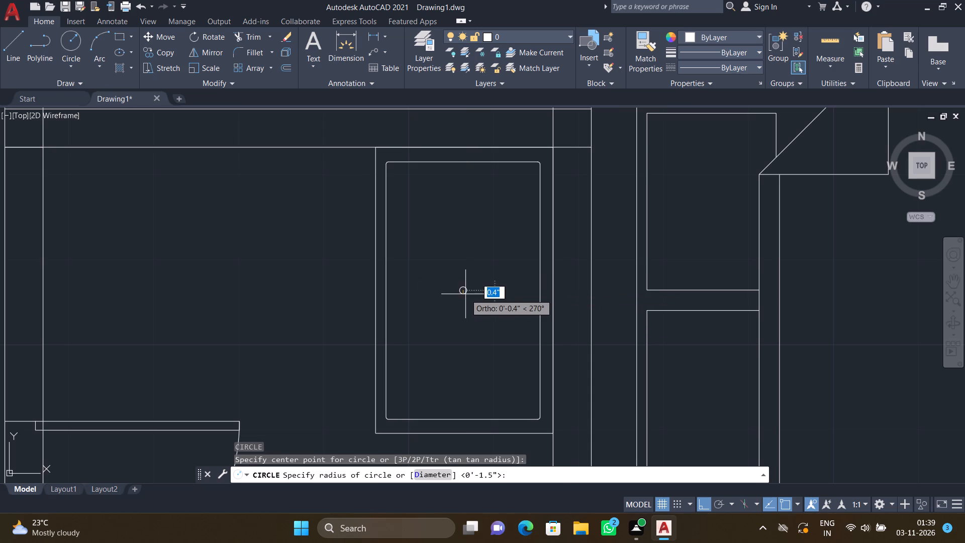
left_click(468, 300)
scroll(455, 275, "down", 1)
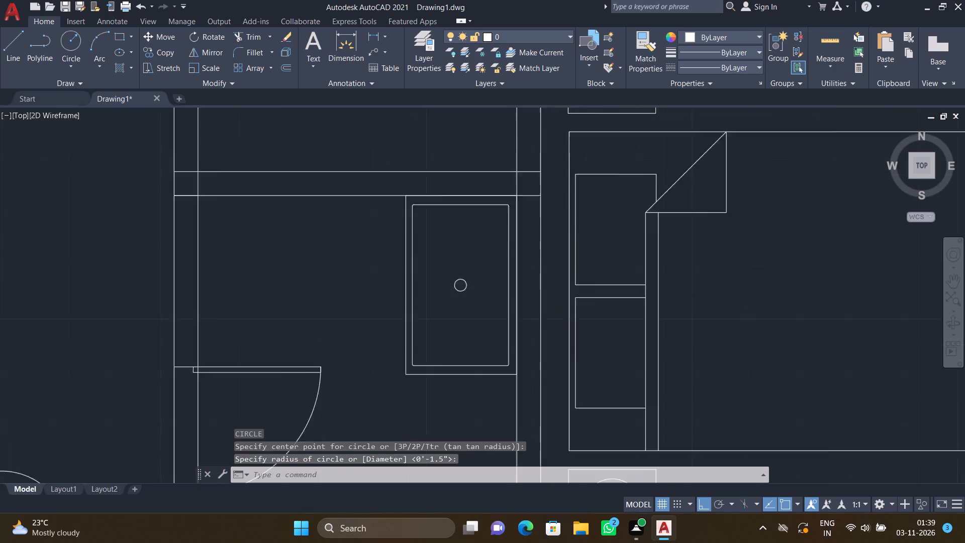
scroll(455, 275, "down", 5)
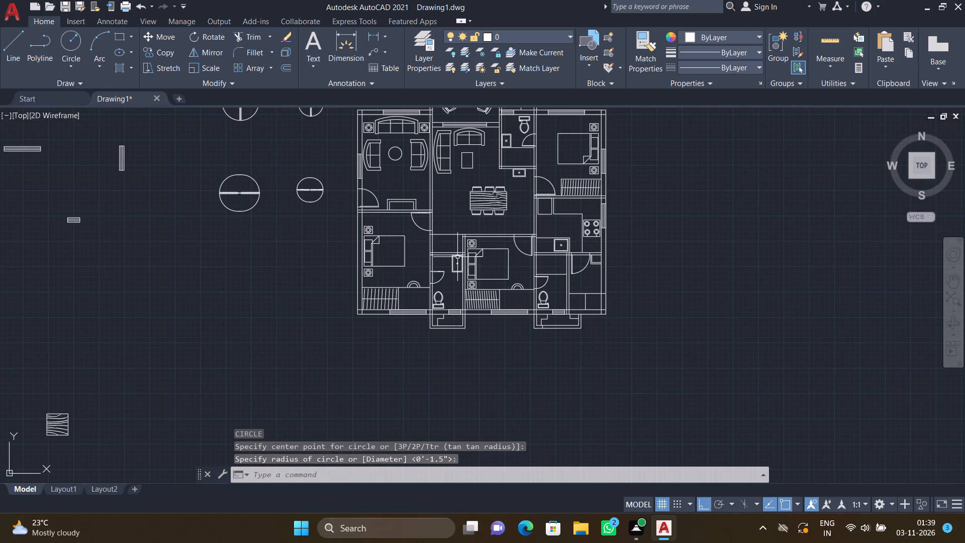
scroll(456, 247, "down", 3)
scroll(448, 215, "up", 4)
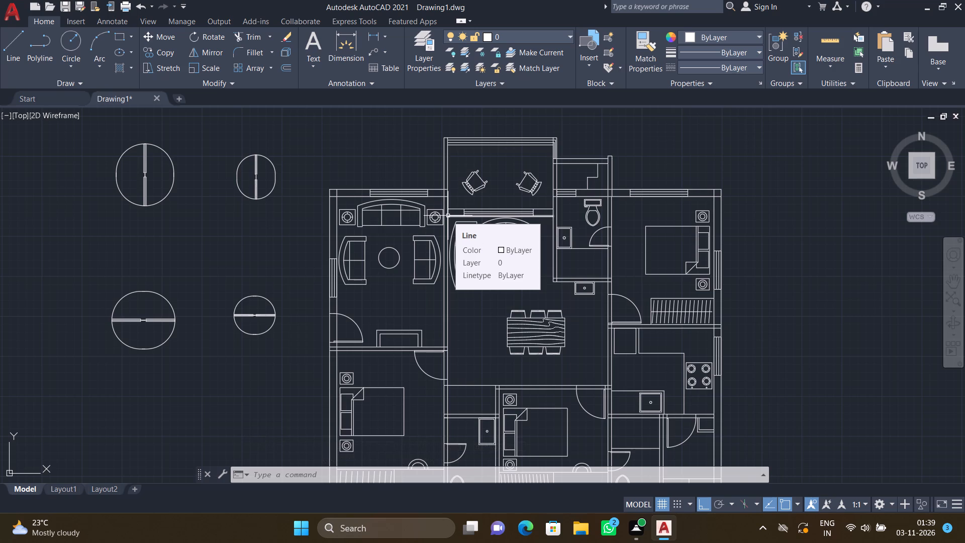
Load the ACAD_ISO02W100 ISO dash linetype from acadiso.lin into the drawing.
scroll(463, 253, "down", 3)
scroll(463, 277, "up", 3)
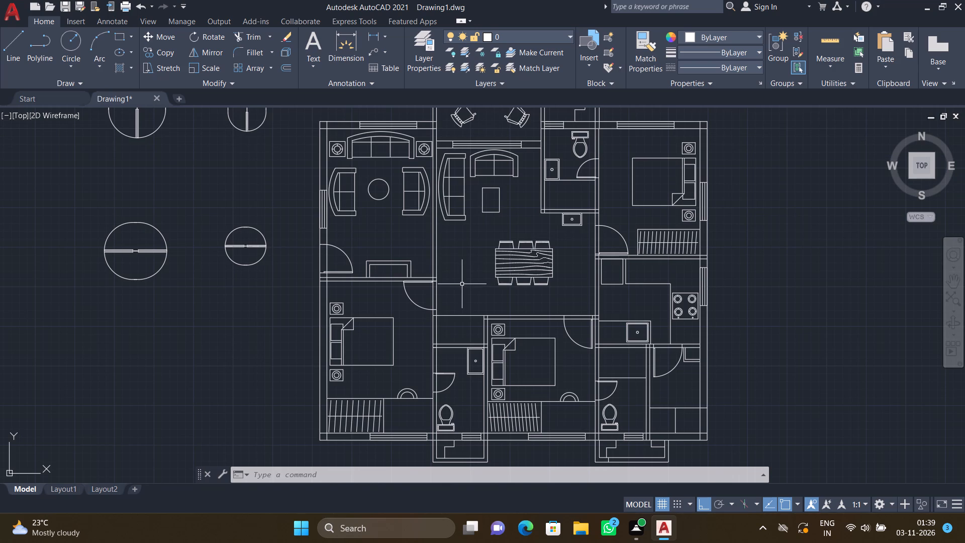
scroll(466, 276, "down", 1)
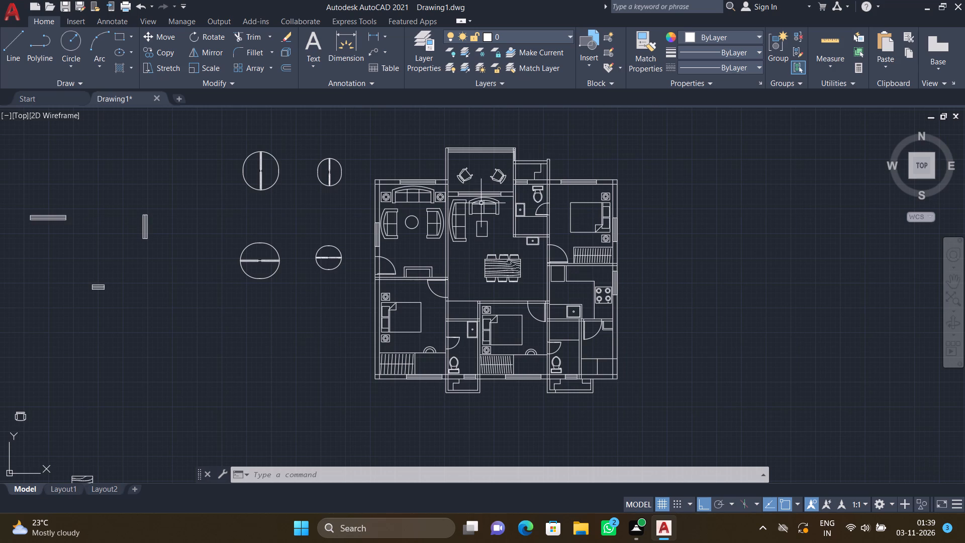
left_click(746, 67)
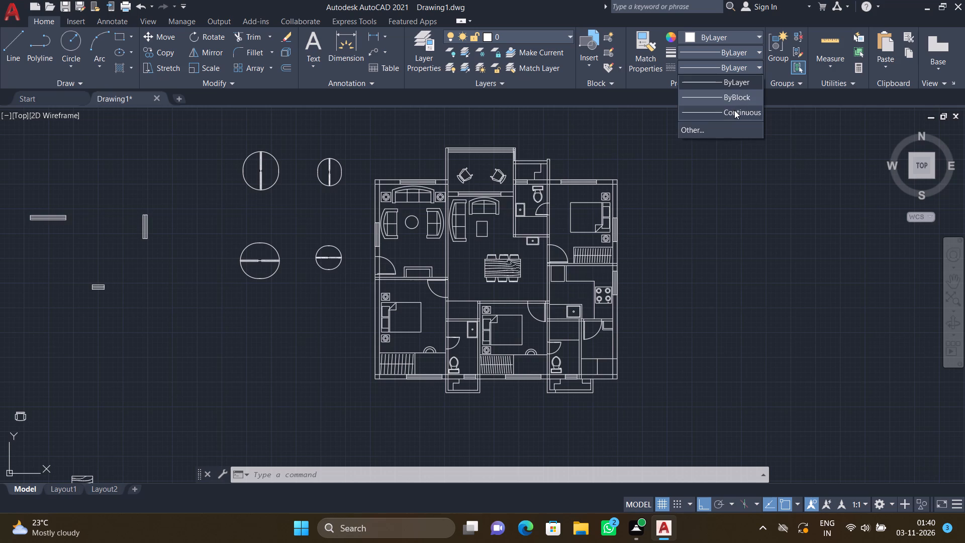
left_click(734, 111)
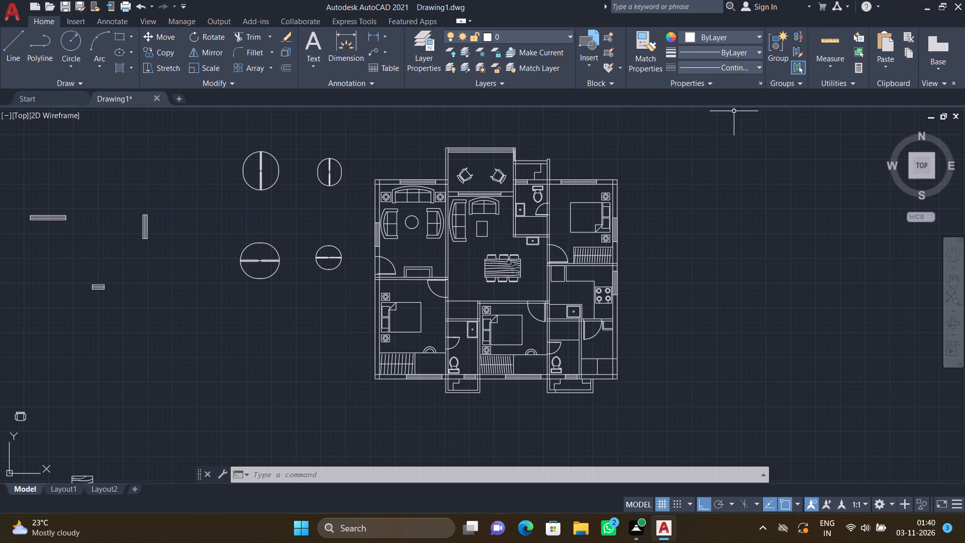
left_click(739, 69)
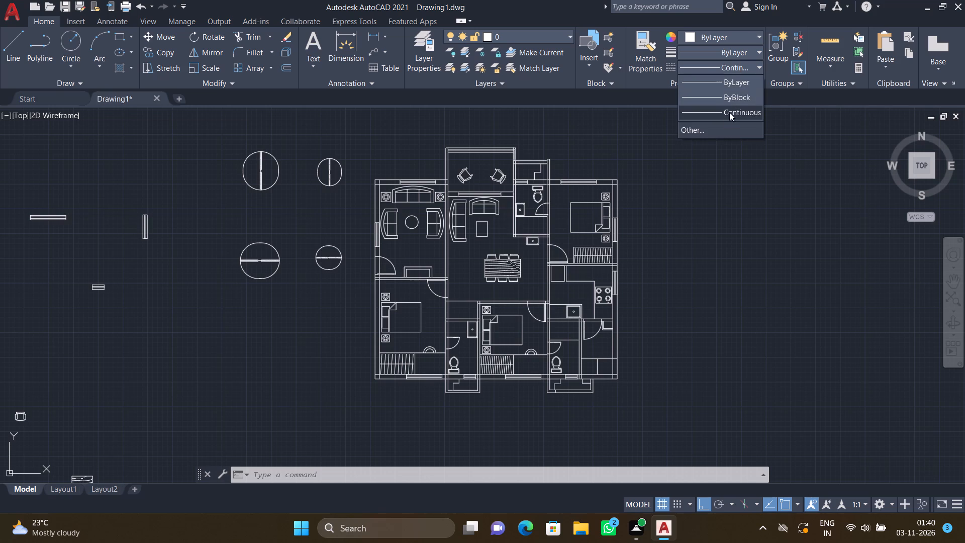
left_click(719, 129)
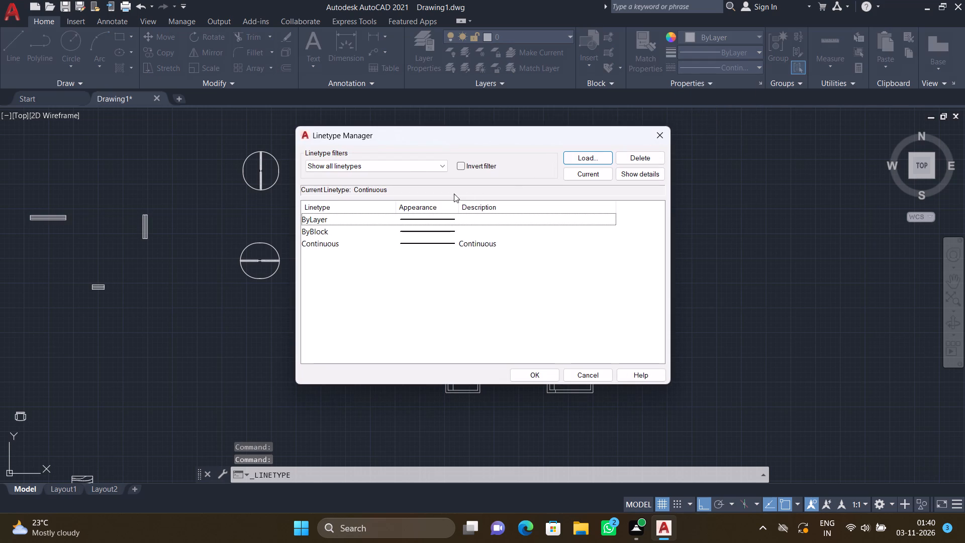
left_click(587, 155)
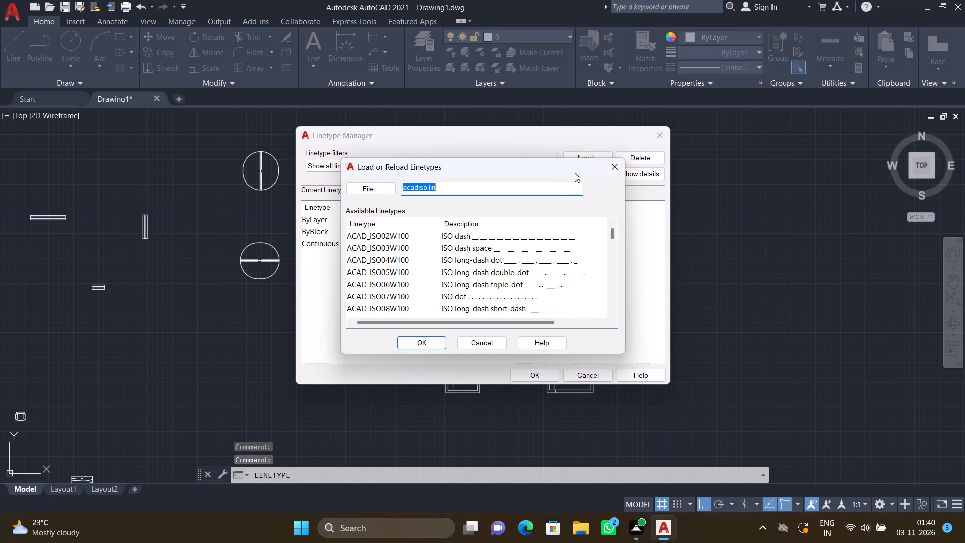
left_click(520, 239)
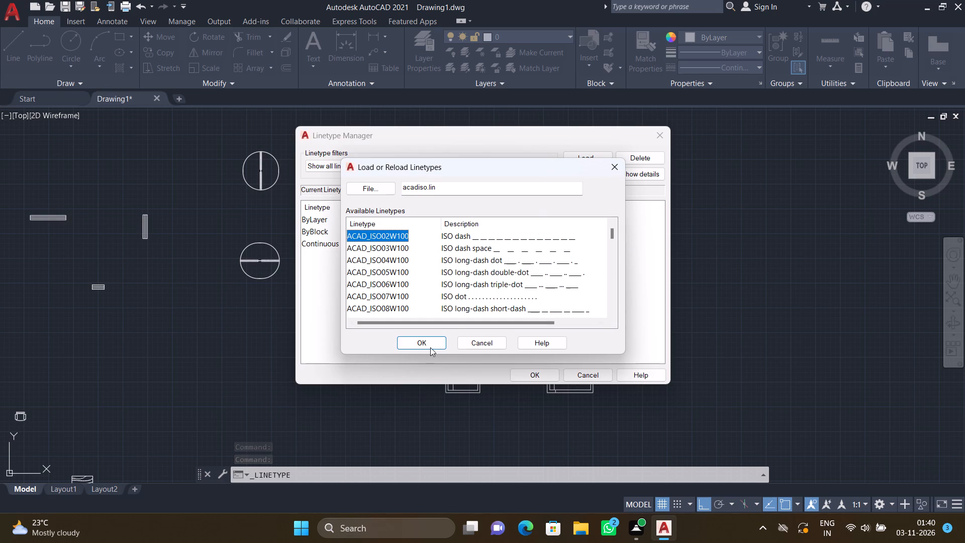
left_click(425, 343)
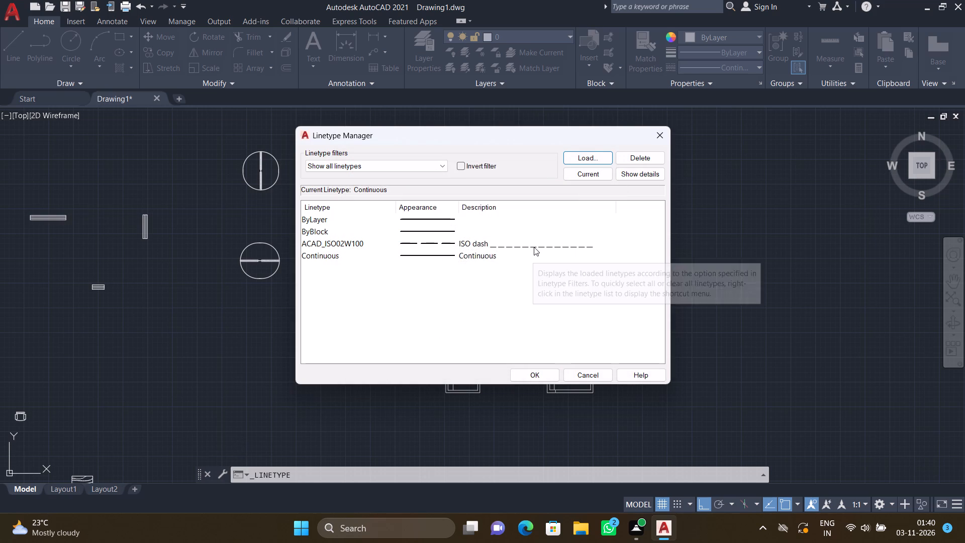
left_click(534, 246)
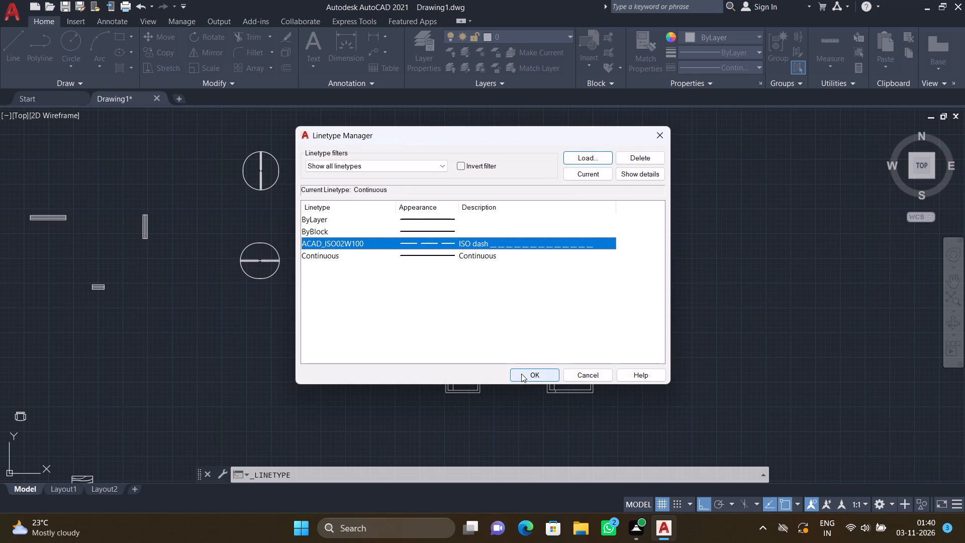
left_click(521, 374)
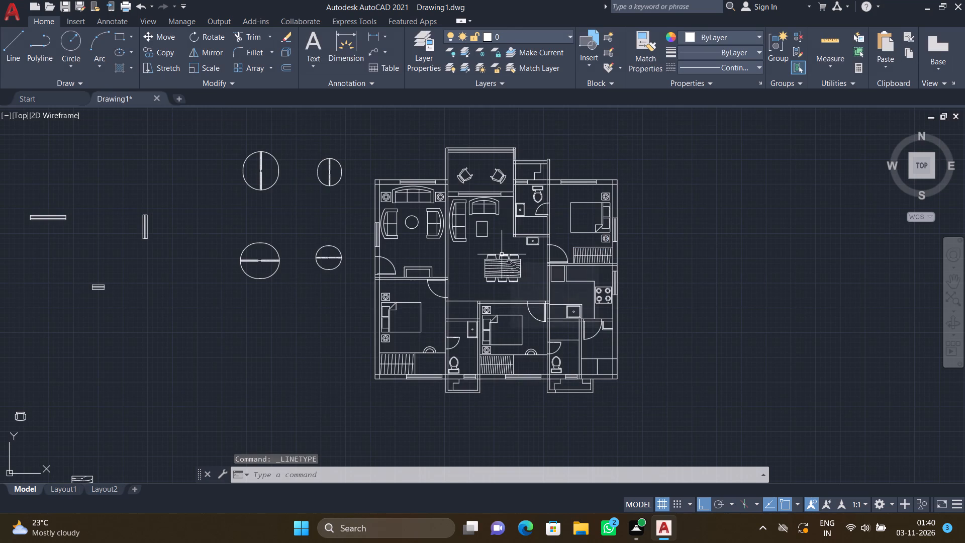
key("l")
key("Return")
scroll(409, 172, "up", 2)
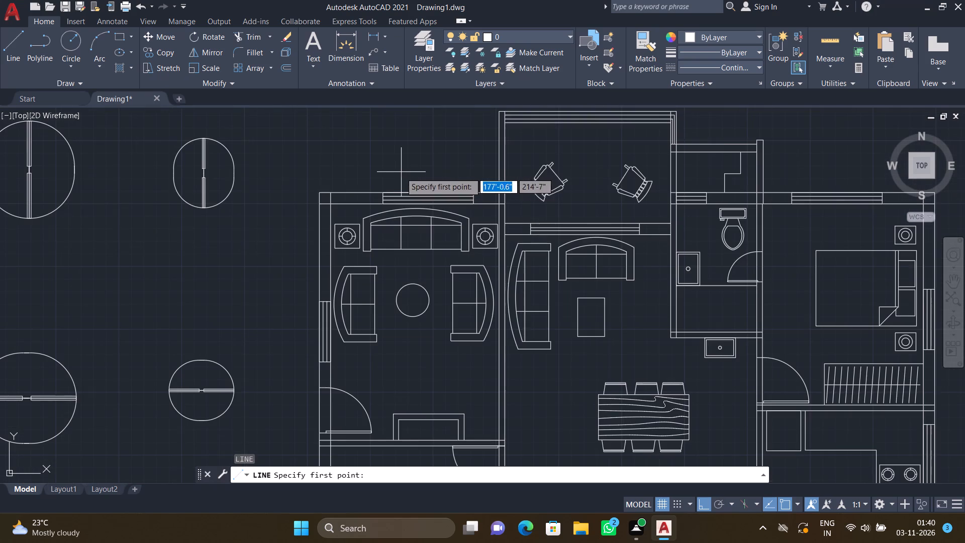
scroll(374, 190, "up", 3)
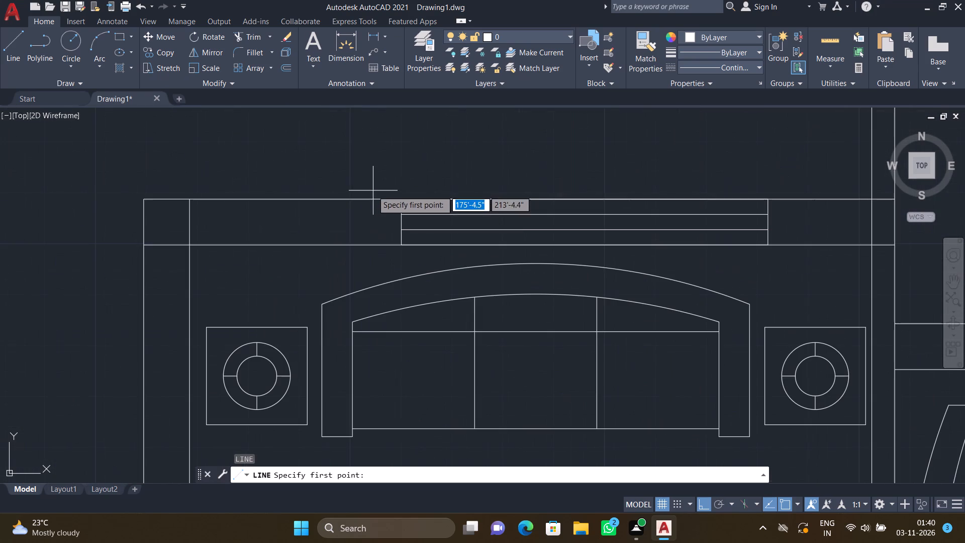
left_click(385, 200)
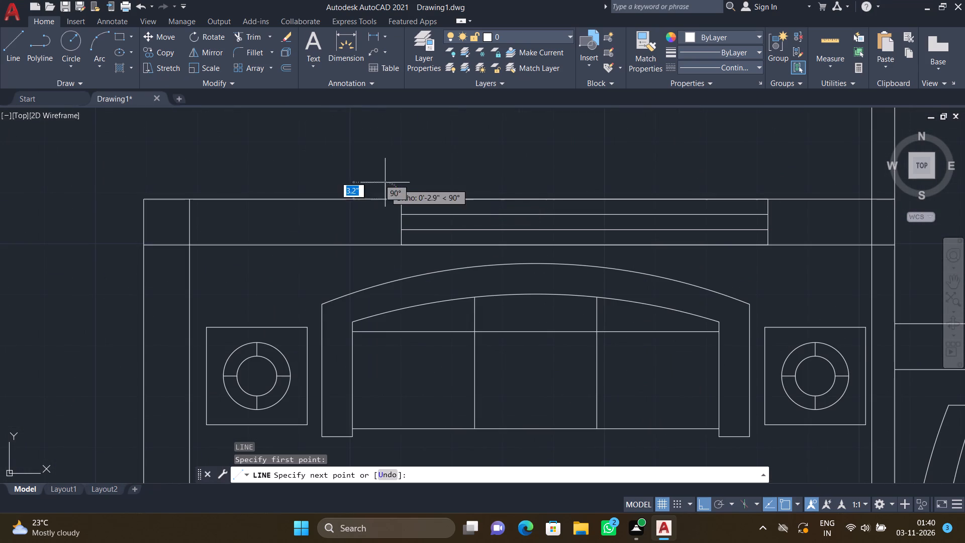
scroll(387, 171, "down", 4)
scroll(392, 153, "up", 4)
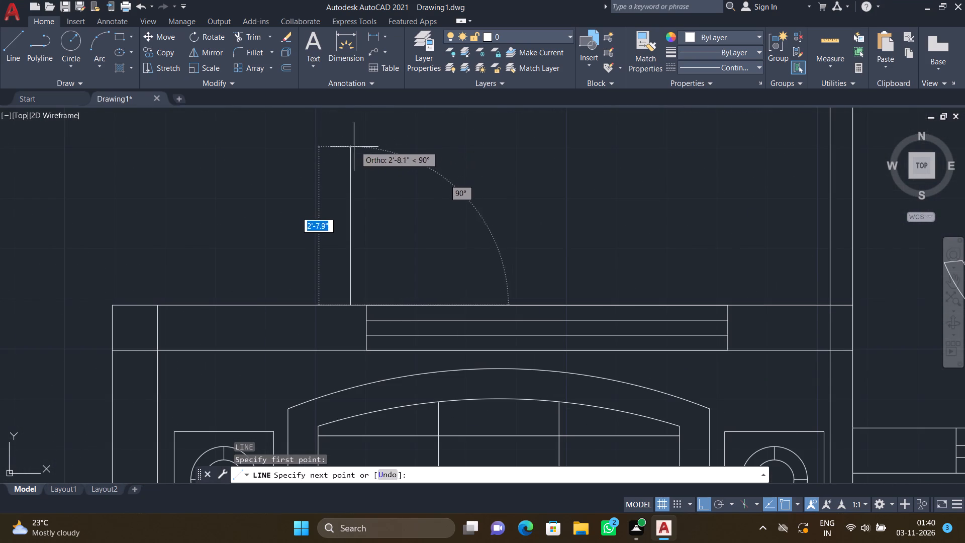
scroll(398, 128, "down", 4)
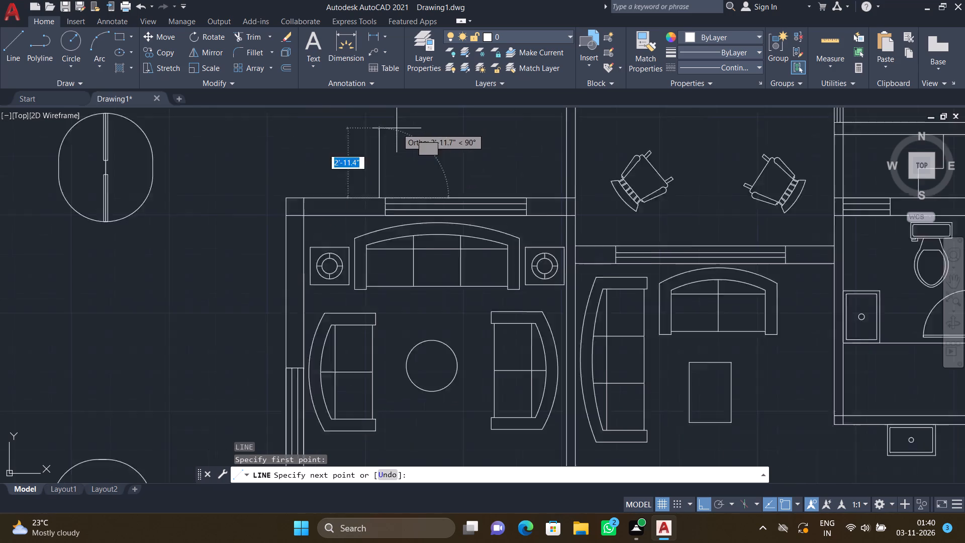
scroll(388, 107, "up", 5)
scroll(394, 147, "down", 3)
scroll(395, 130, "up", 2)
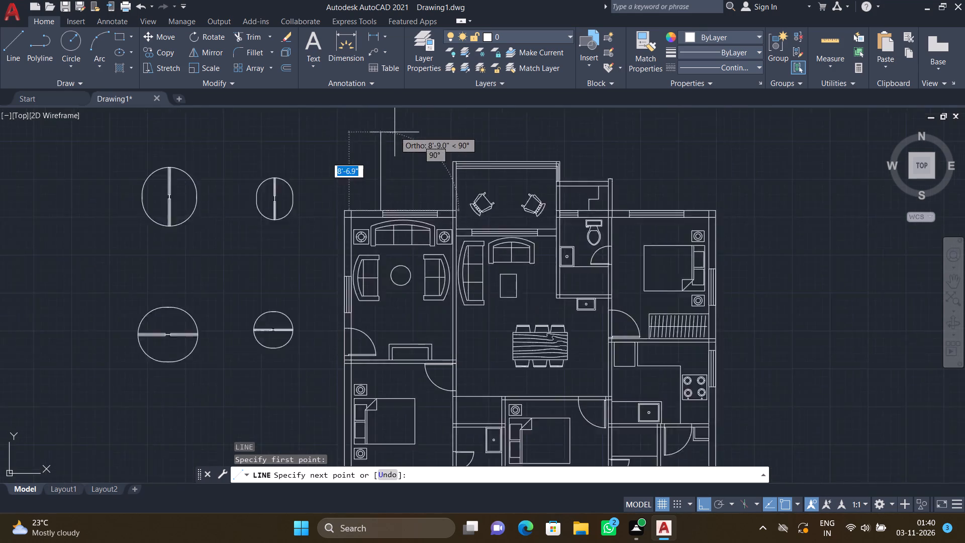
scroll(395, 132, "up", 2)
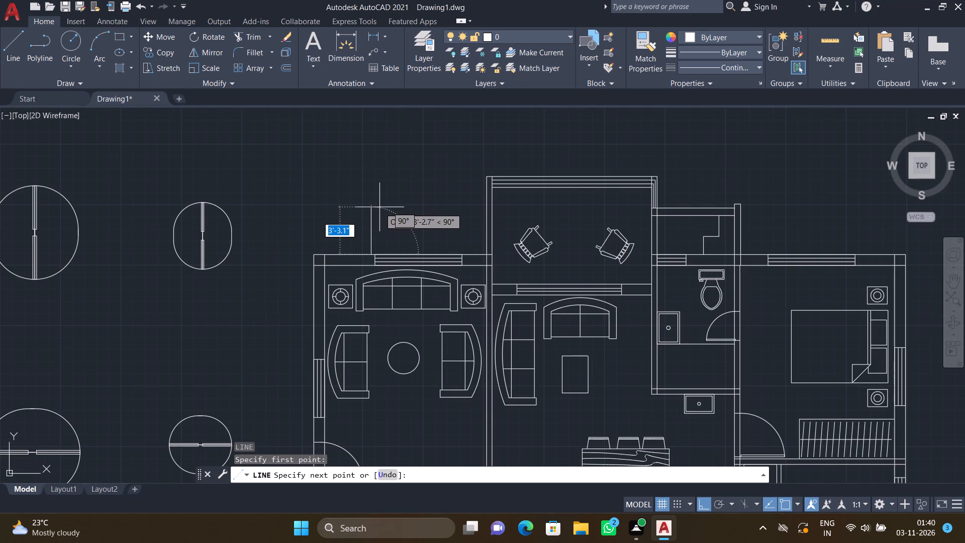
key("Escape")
Using the ACAD_ISO02W100 linetype, draw a three-sided outline about 2'-4" deep and 6'-5" wide outside the living room's north window.
left_click(743, 68)
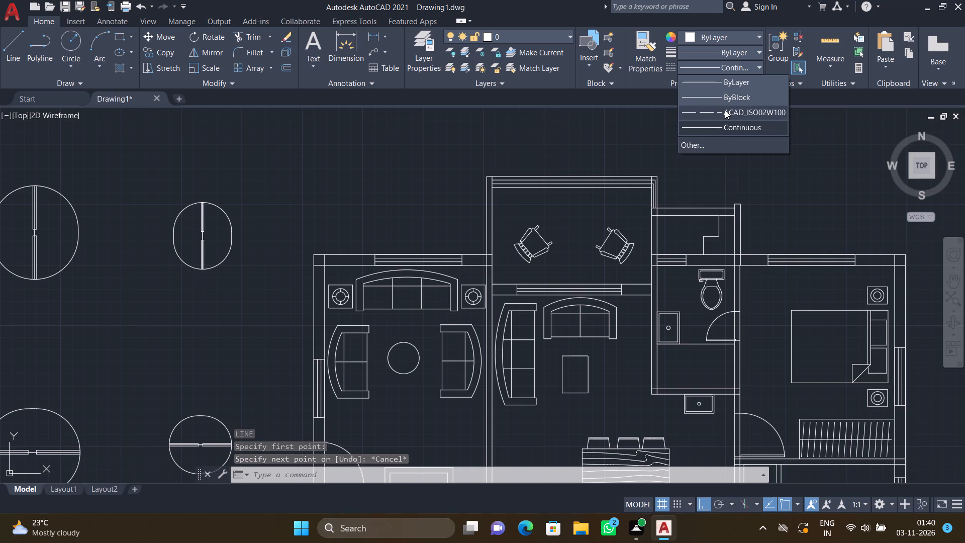
left_click(725, 110)
key("l")
key("Return")
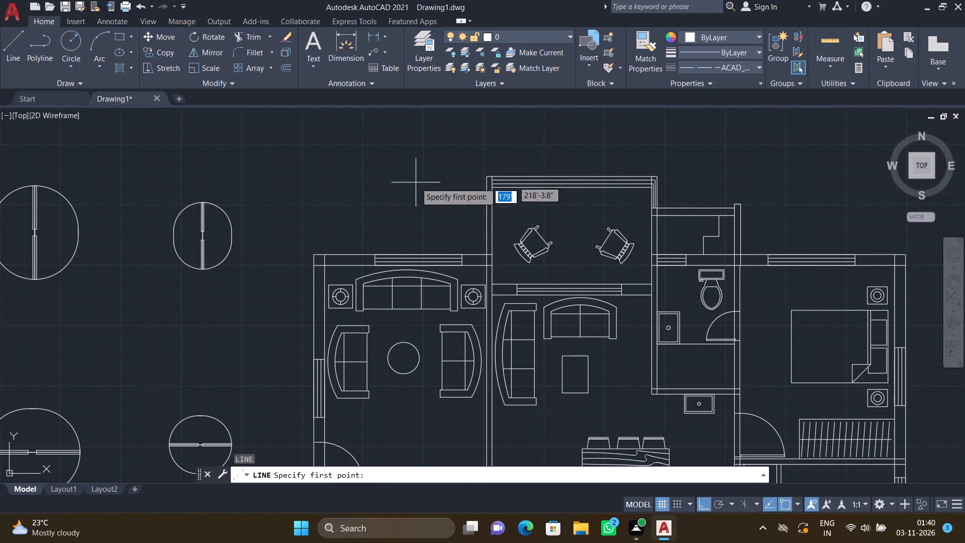
scroll(385, 256, "up", 2)
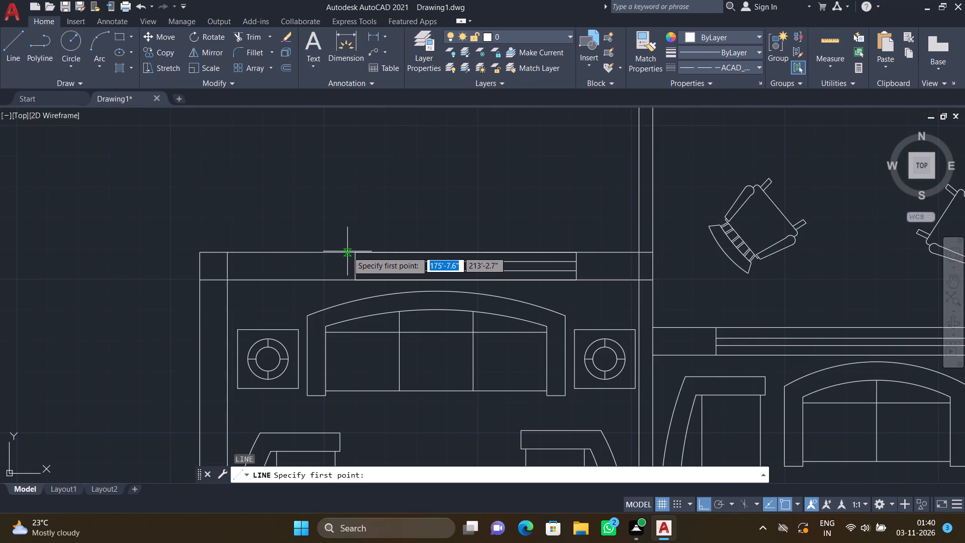
left_click(347, 252)
scroll(359, 210, "down", 1)
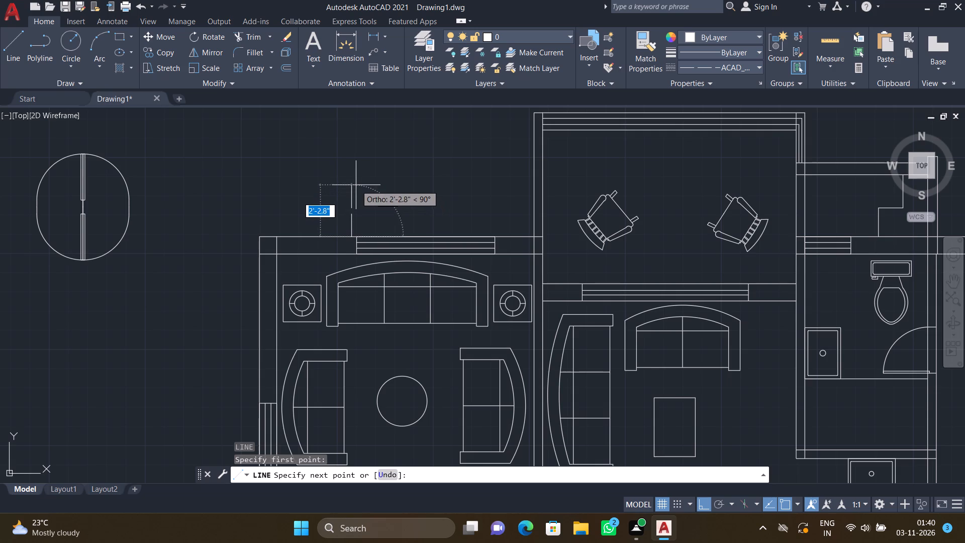
scroll(356, 191, "up", 1)
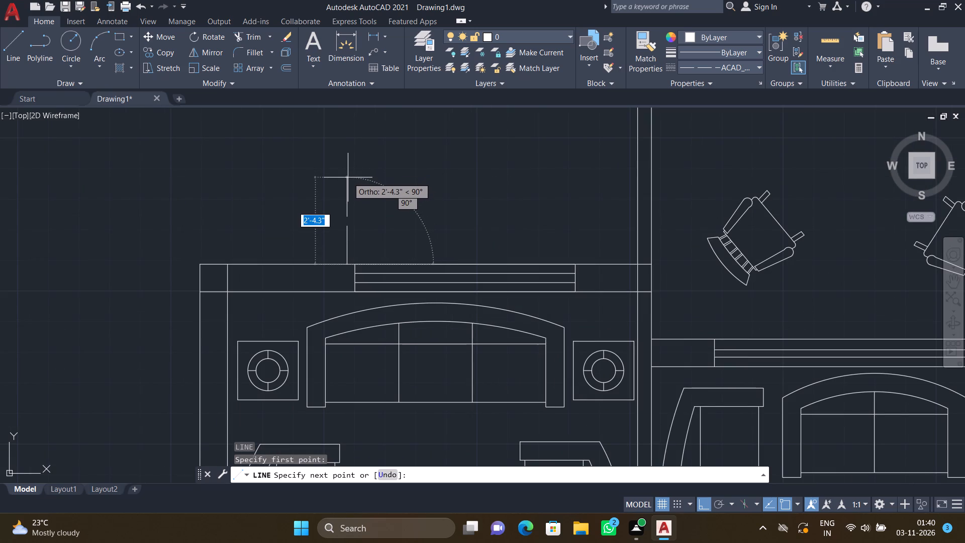
left_click(348, 177)
scroll(519, 194, "up", 3)
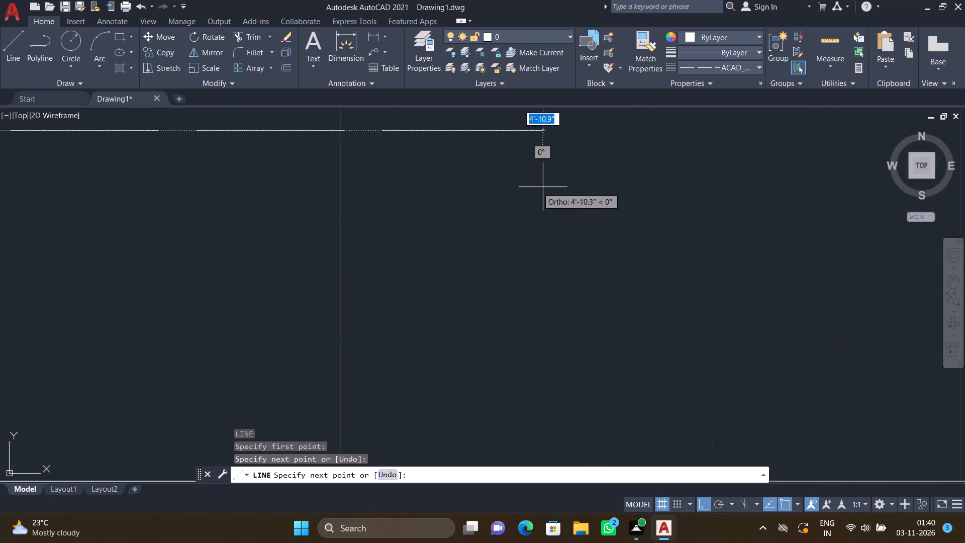
scroll(573, 184, "down", 3)
scroll(629, 186, "up", 1)
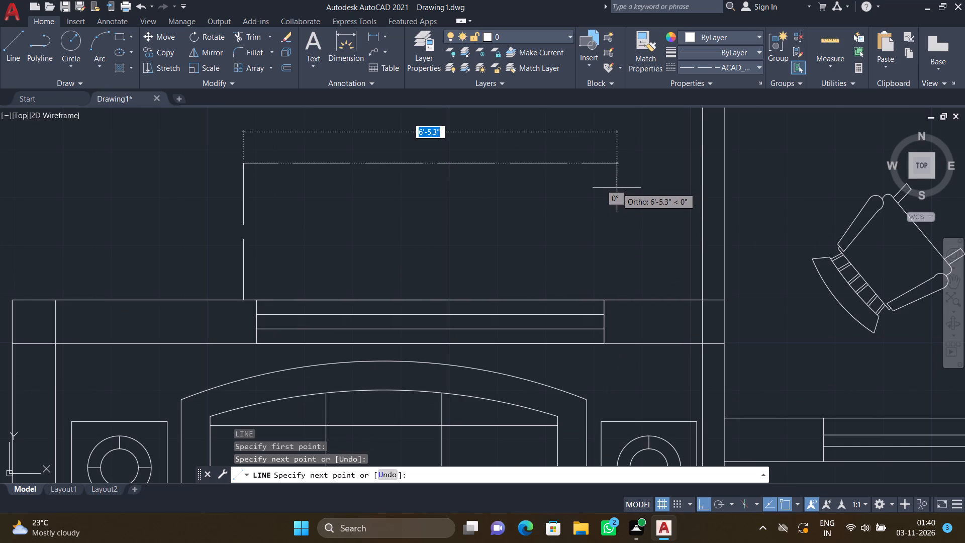
left_click(617, 183)
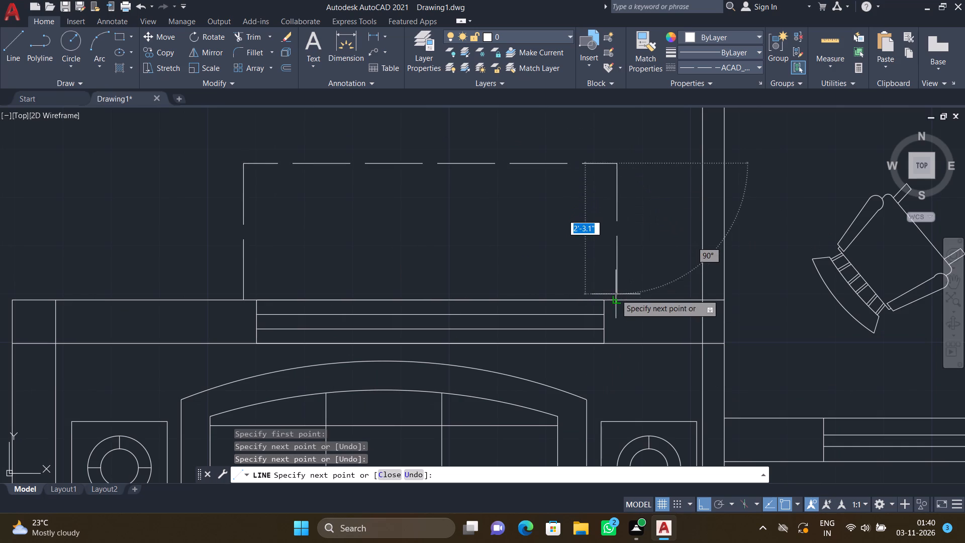
scroll(616, 294, "up", 3)
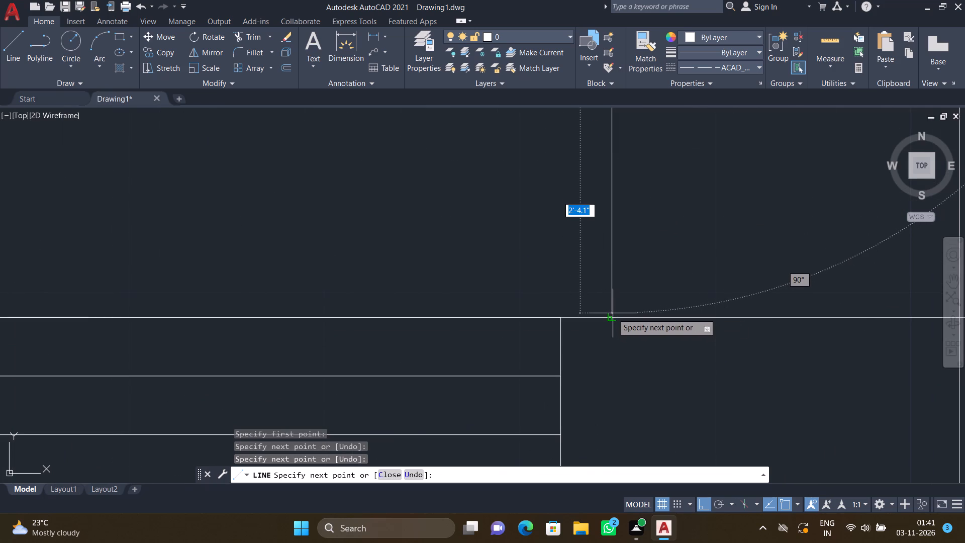
left_click(612, 314)
key("Return")
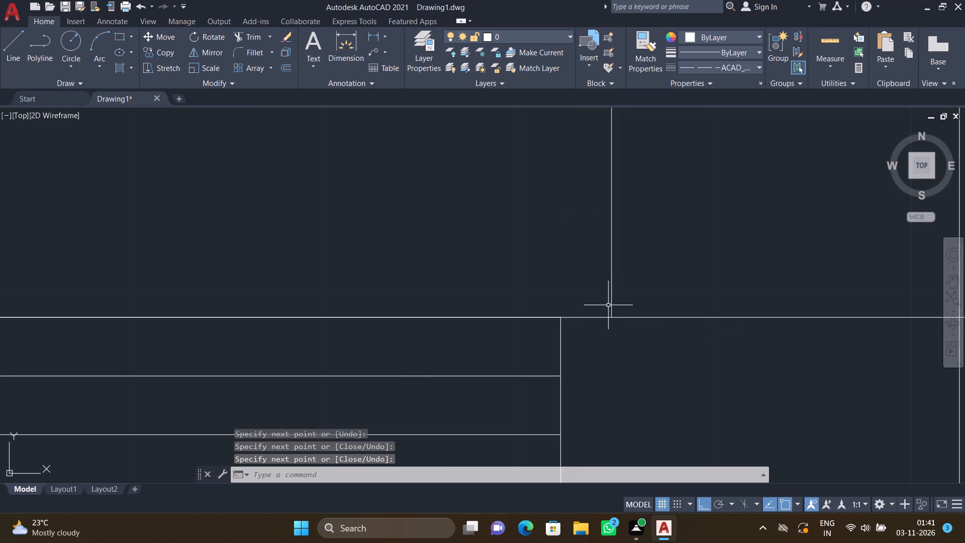
Draw a three-sided dashed outline about 2'-7" deep outside the northeast bedroom's north window, extending slightly past both window ends.
scroll(606, 298, "down", 8)
scroll(747, 286, "up", 1)
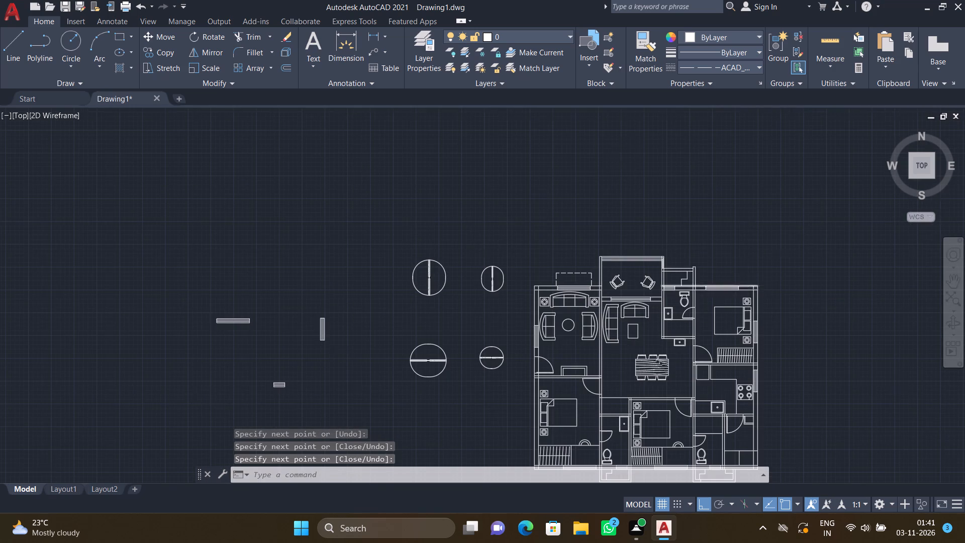
scroll(747, 286, "up", 3)
key("l")
key("Return")
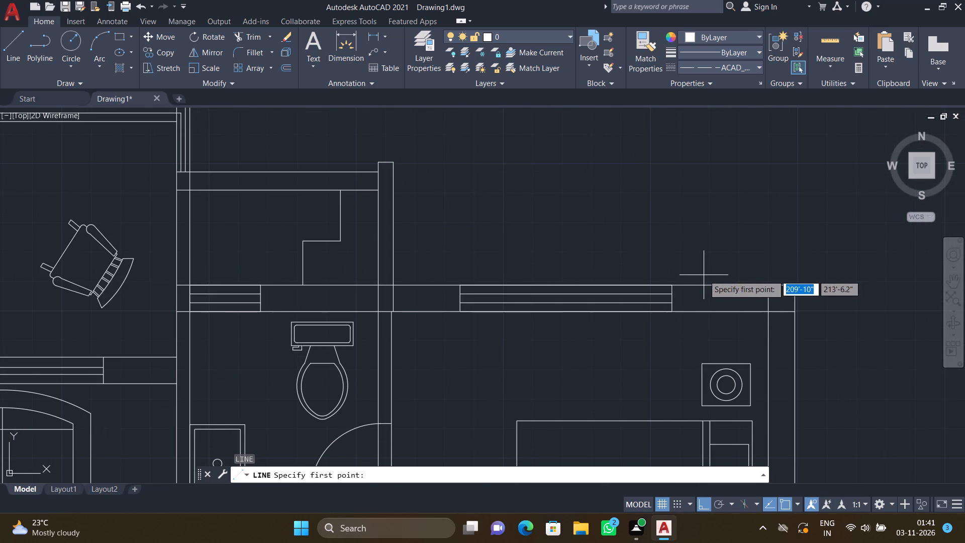
scroll(459, 288, "up", 2)
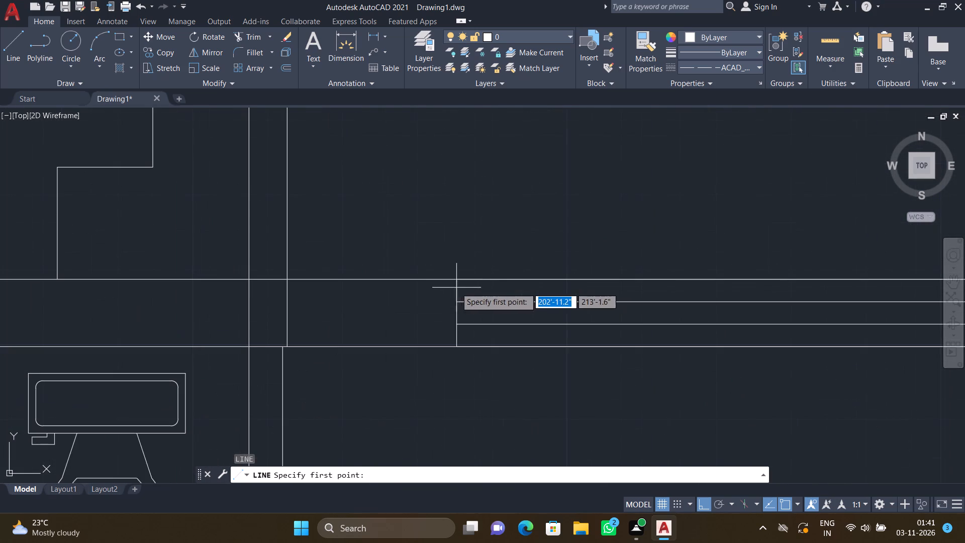
left_click(436, 279)
scroll(439, 231, "down", 1)
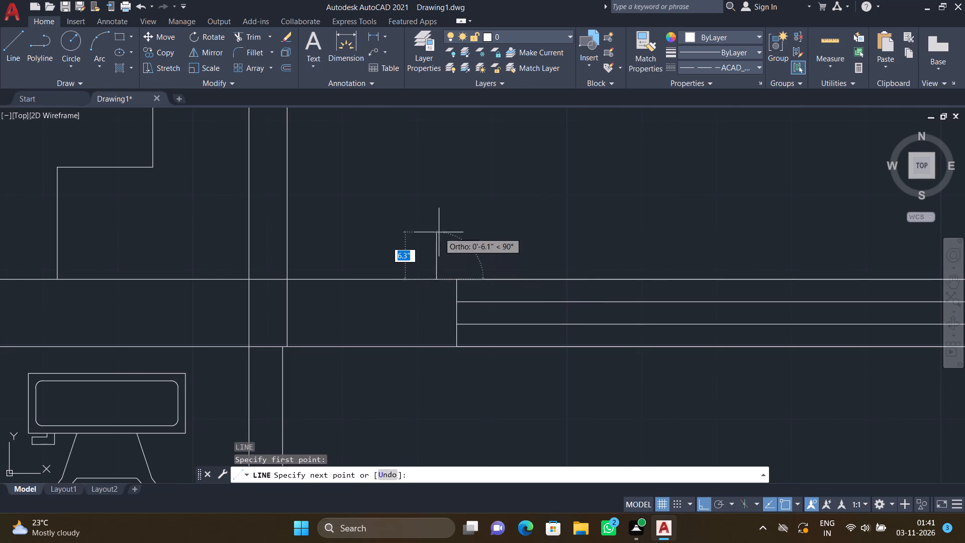
scroll(439, 231, "down", 2)
scroll(441, 186, "up", 2)
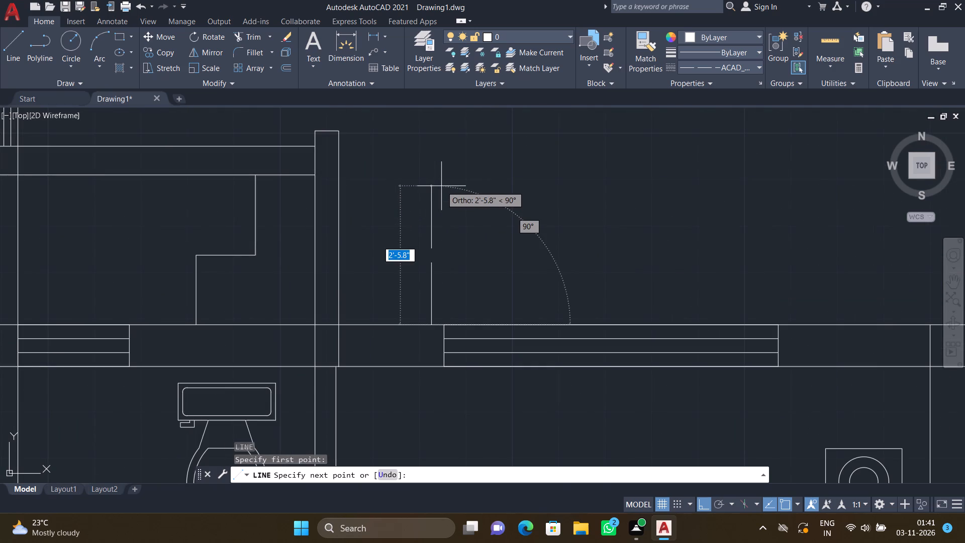
left_click(441, 182)
scroll(699, 191, "down", 3)
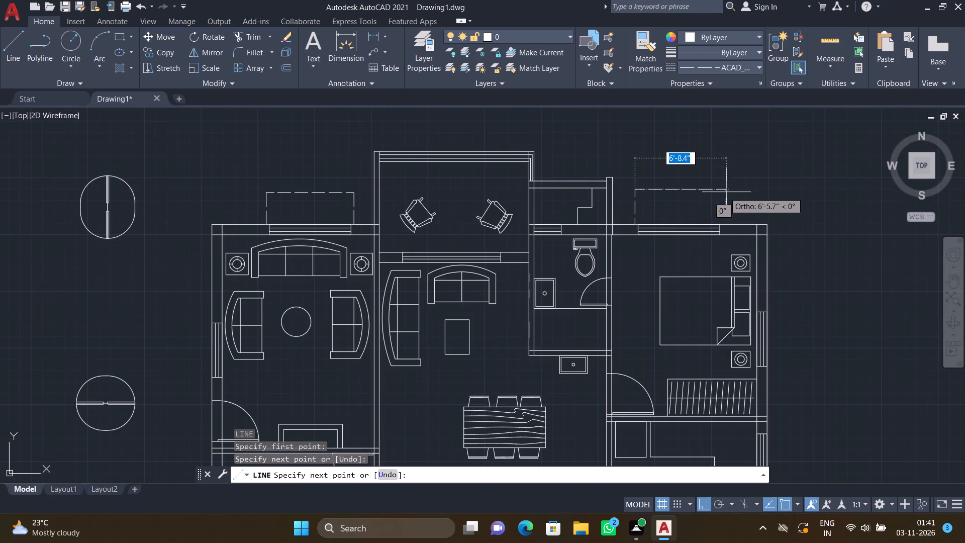
scroll(729, 194, "up", 2)
left_click(704, 194)
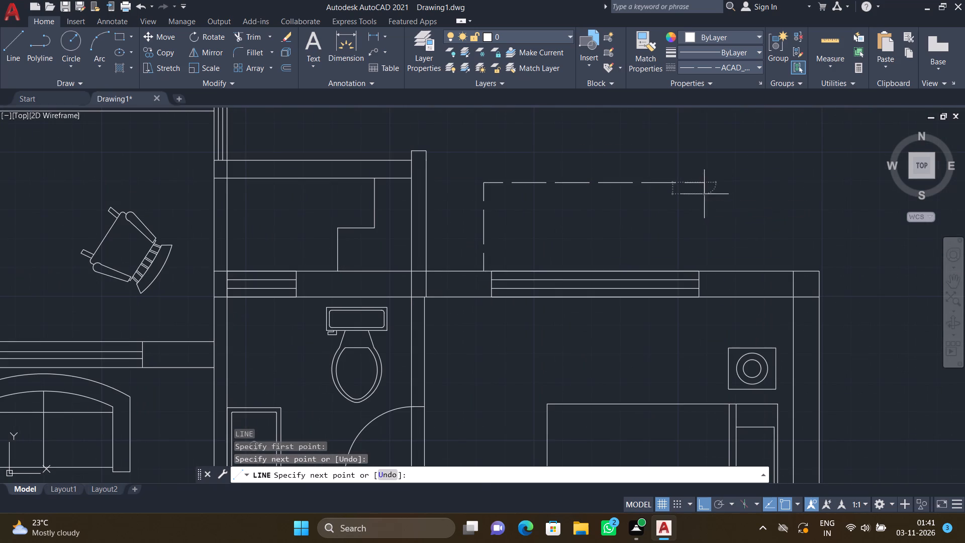
scroll(703, 262, "up", 3)
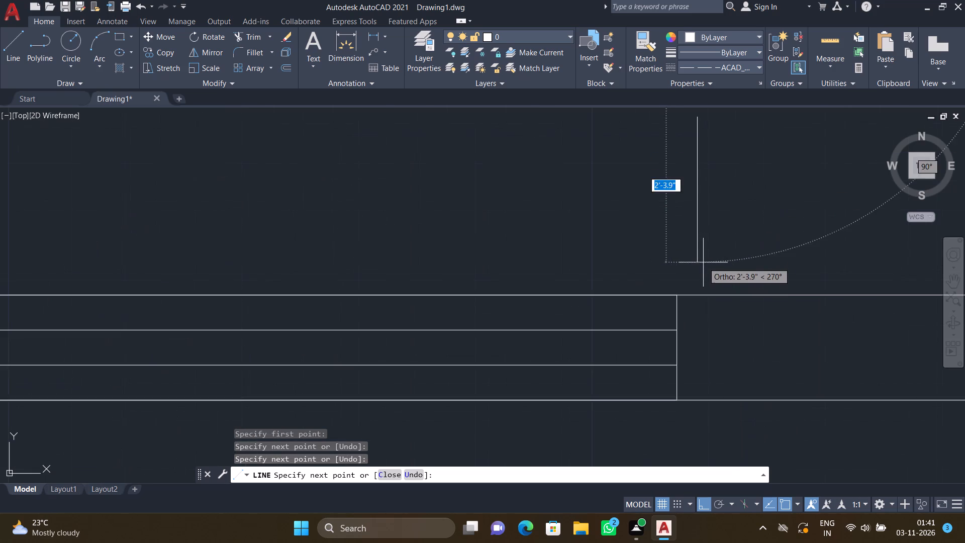
left_click(693, 296)
key("Return")
Draw a three-sided dashed outline about 1'-11" deep and 6'-4" wide outside the southwest bedroom's south window.
scroll(636, 295, "down", 3)
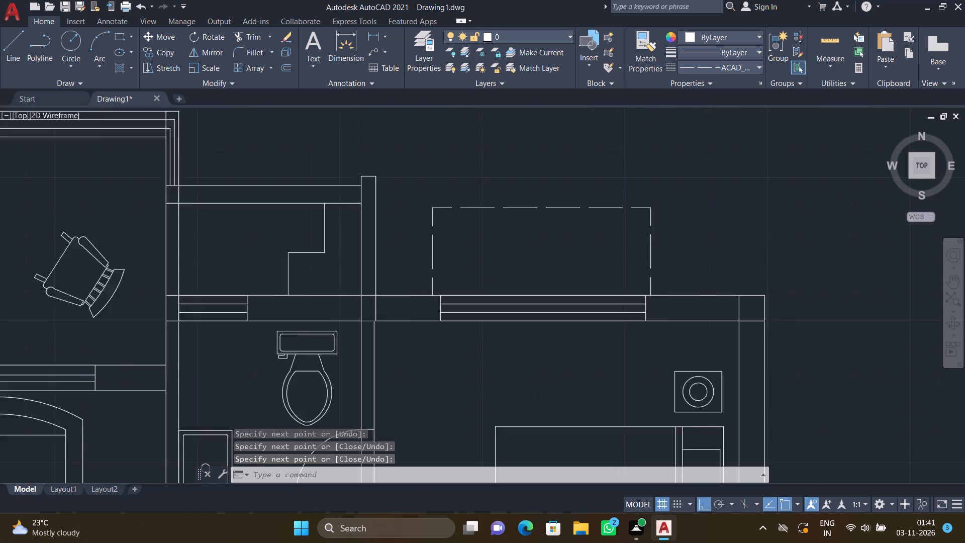
scroll(631, 294, "down", 2)
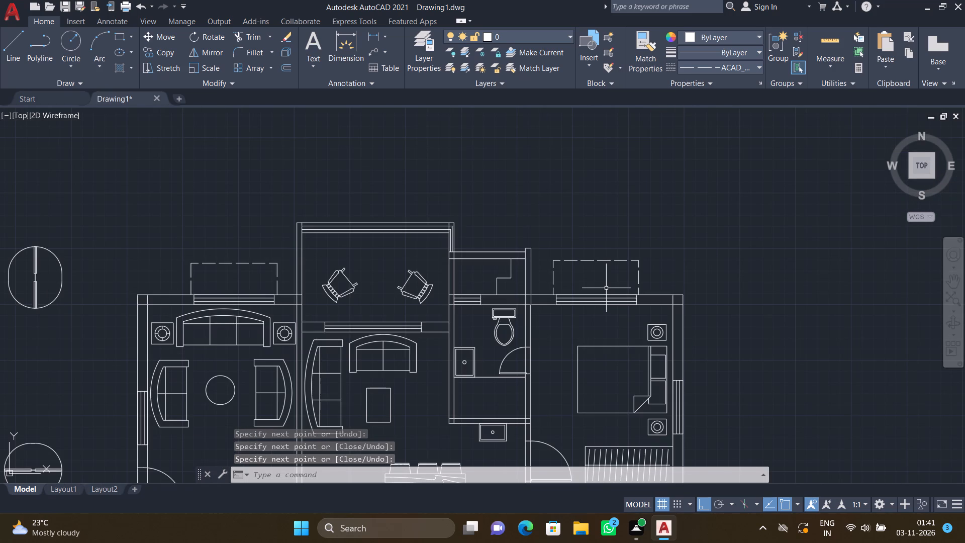
scroll(607, 298, "down", 3)
scroll(490, 356, "up", 3)
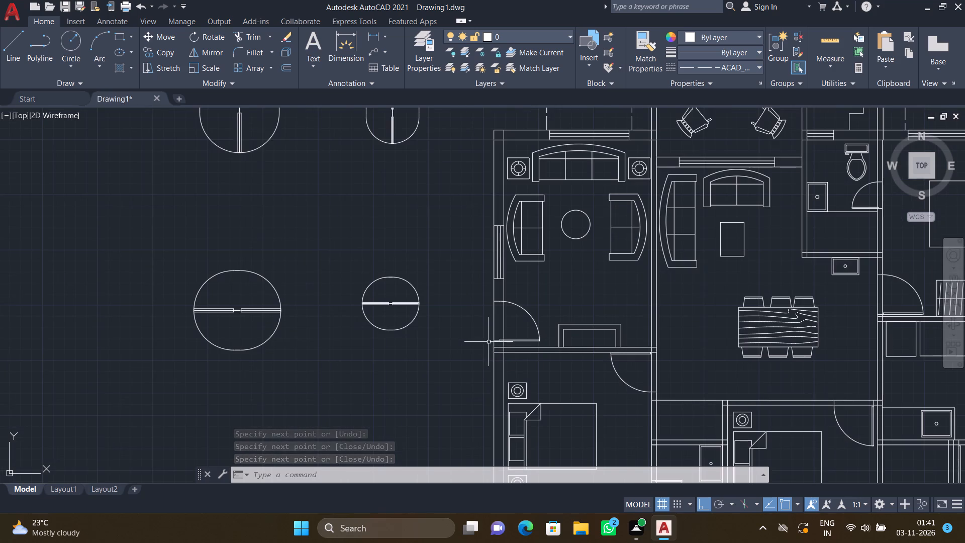
key("l")
key("Return")
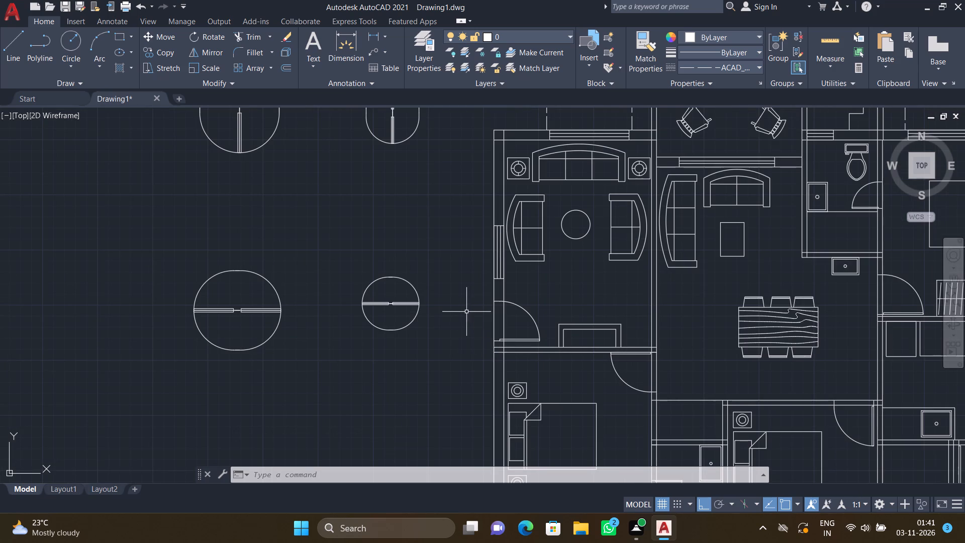
scroll(527, 326, "down", 4)
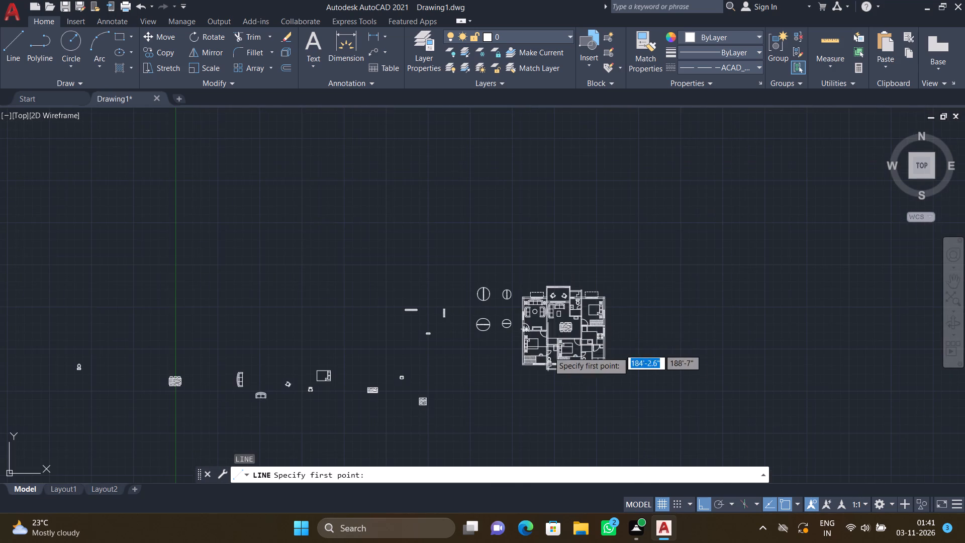
scroll(554, 375, "up", 3)
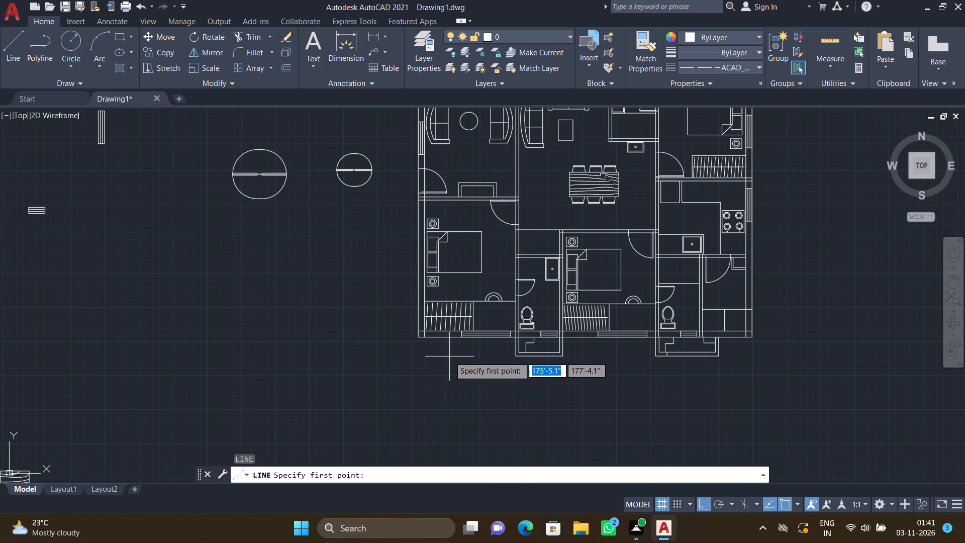
scroll(448, 355, "up", 4)
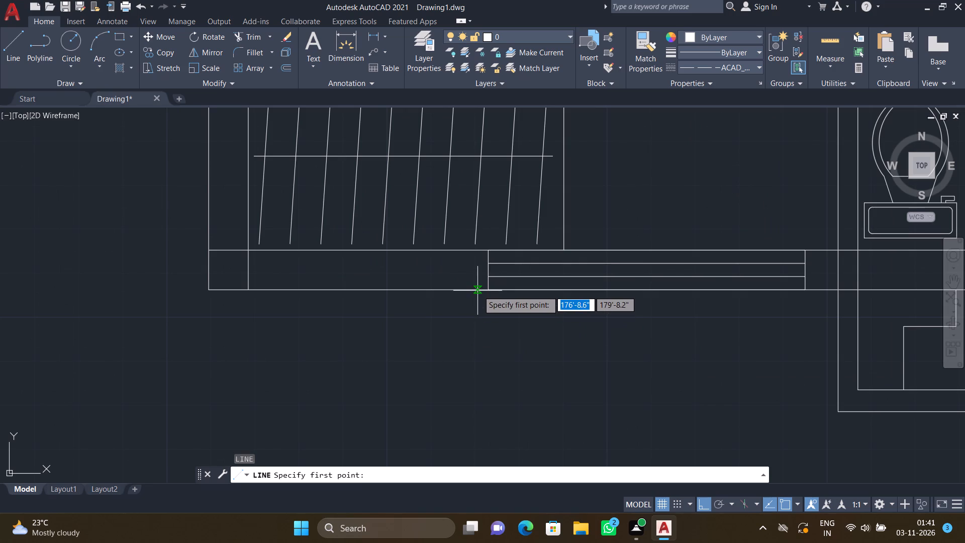
left_click(477, 292)
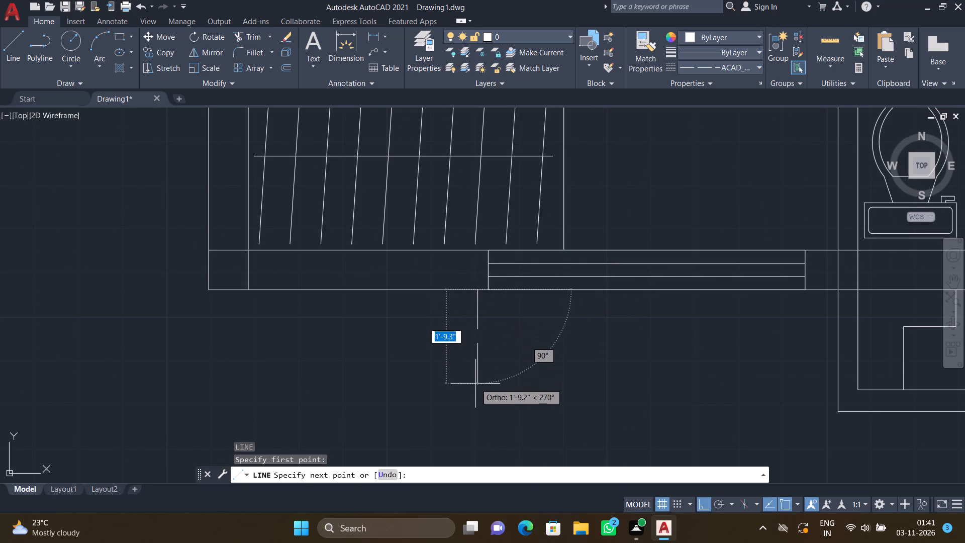
left_click(475, 391)
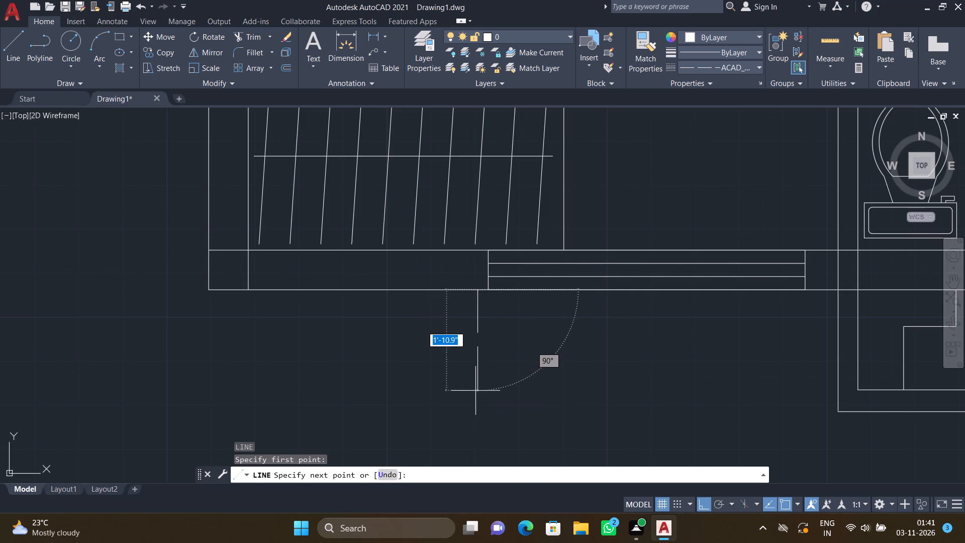
scroll(816, 372, "up", 2)
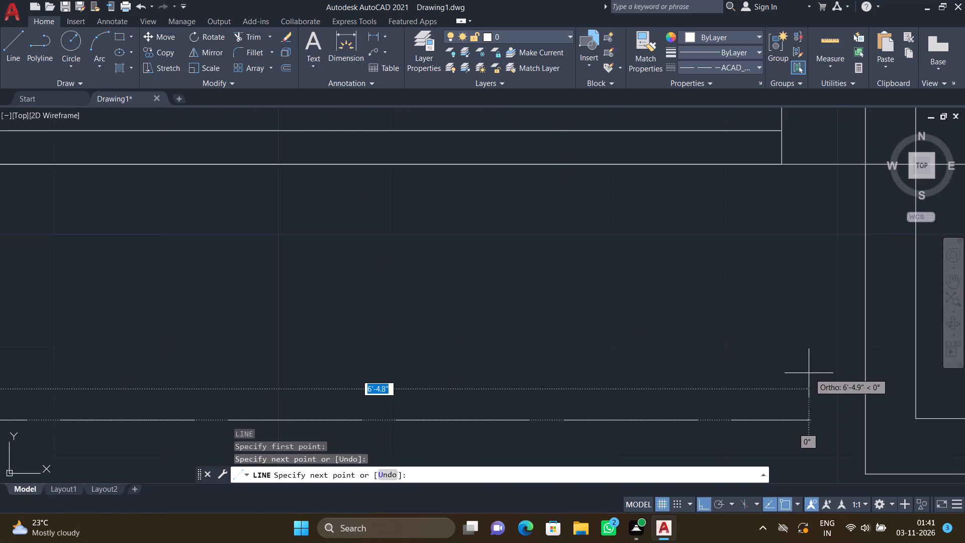
left_click(804, 380)
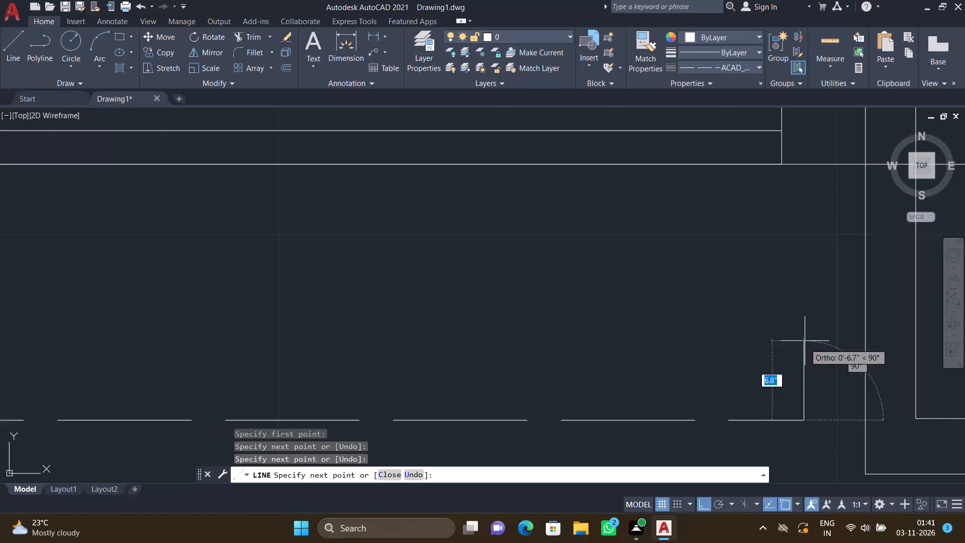
scroll(800, 178, "up", 2)
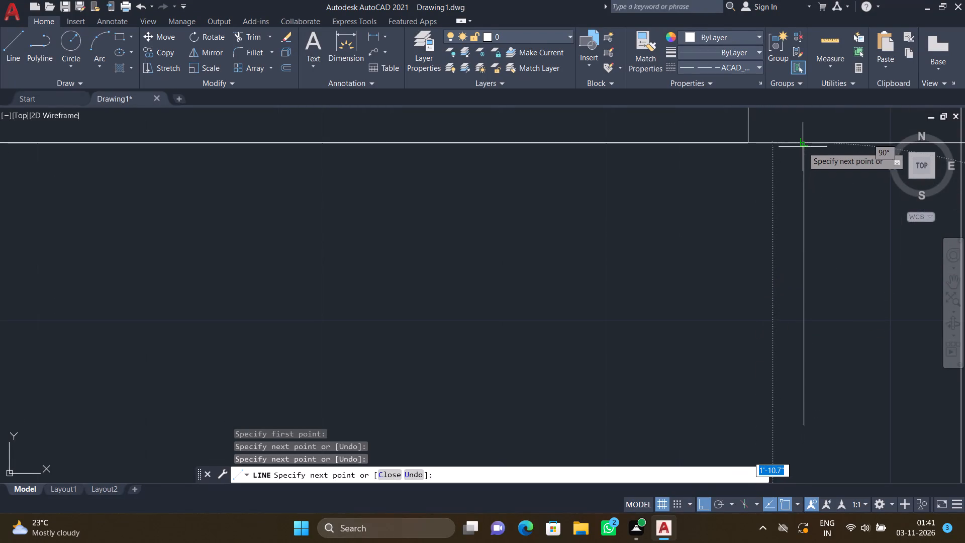
left_click(802, 145)
key("Return")
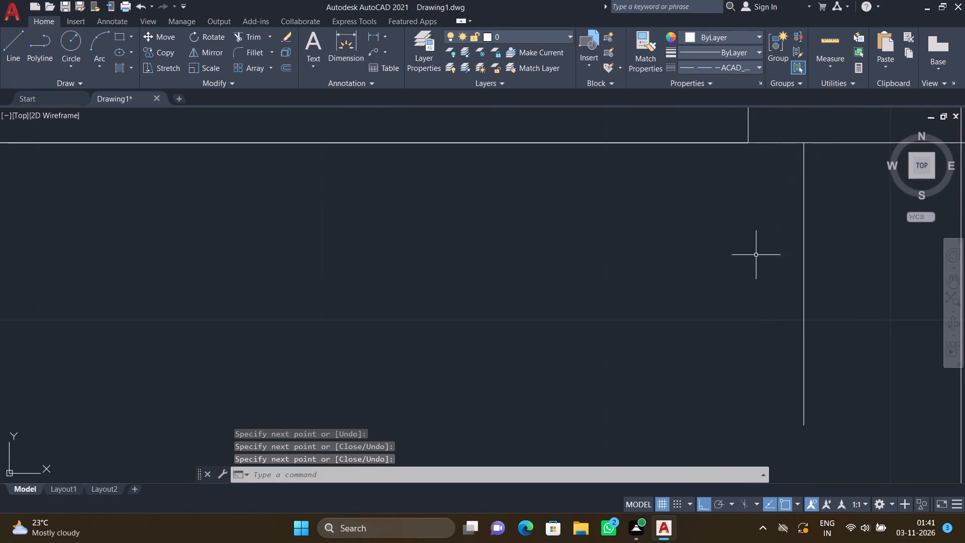
Draw a three-sided dashed outline about 2'-4" deep and 6'-9" wide outside the middle bedroom's south window.
scroll(716, 267, "down", 10)
scroll(790, 275, "up", 4)
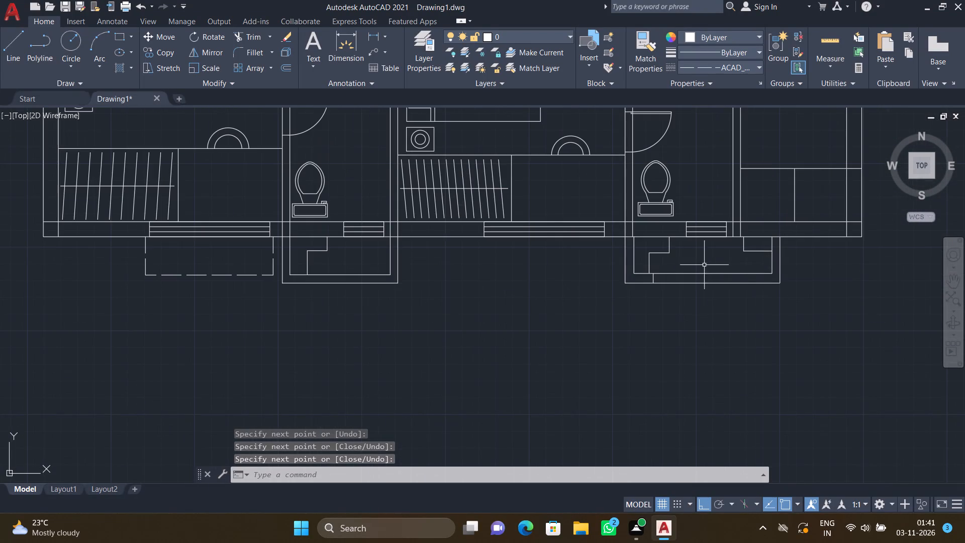
key("l")
key("Return")
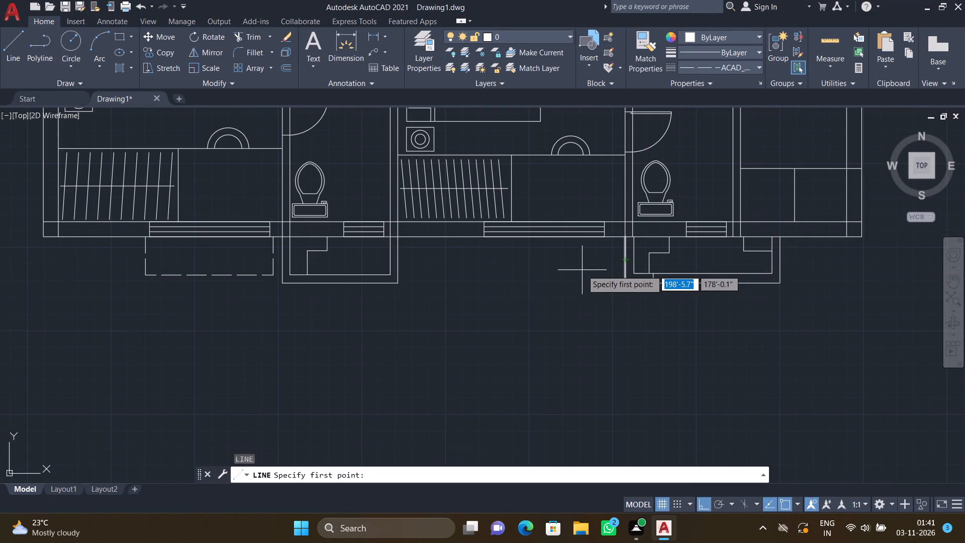
scroll(483, 250, "up", 2)
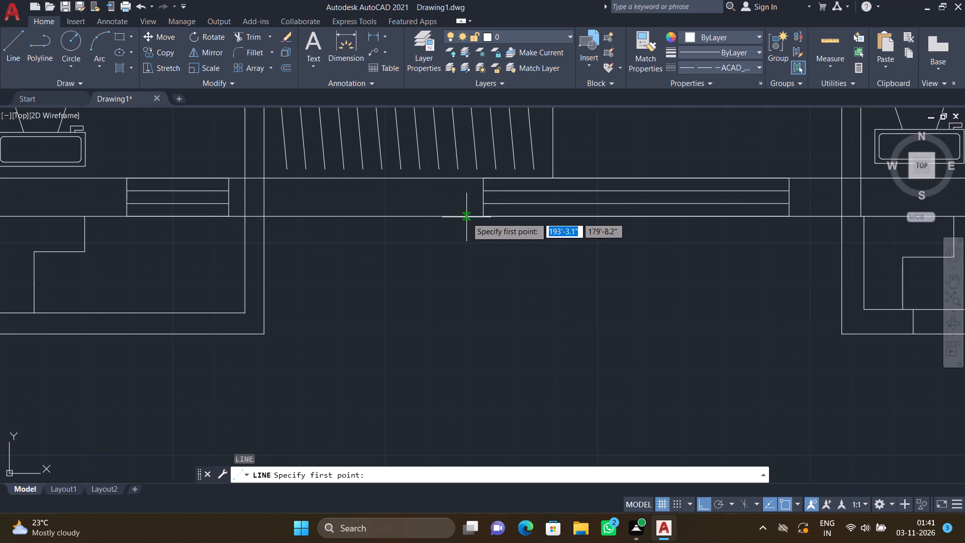
left_click(467, 216)
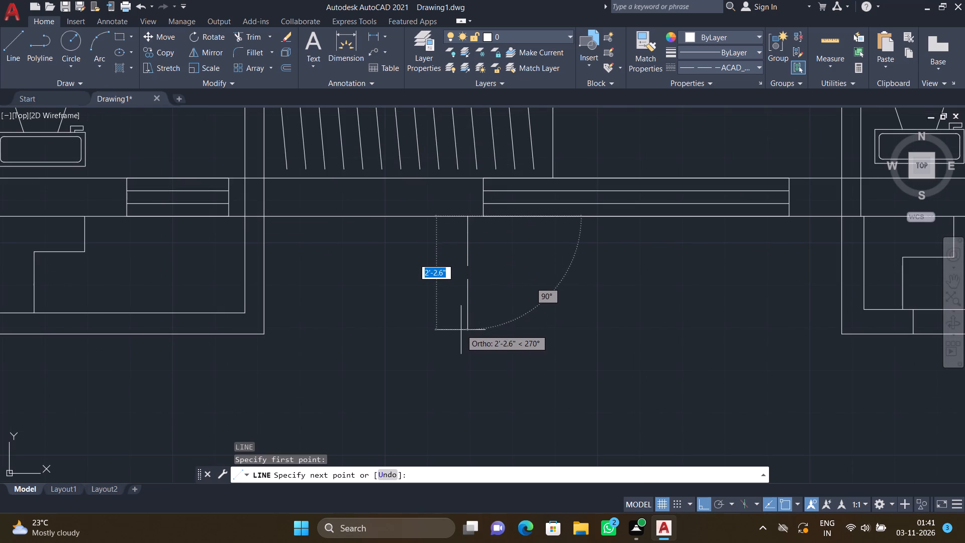
left_click_drag(465, 336, 470, 334)
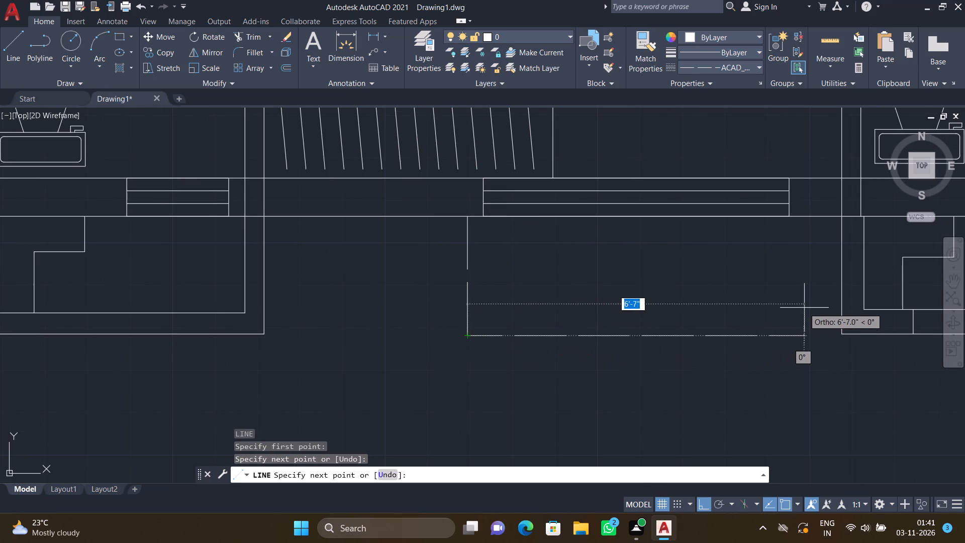
scroll(805, 305, "up", 1)
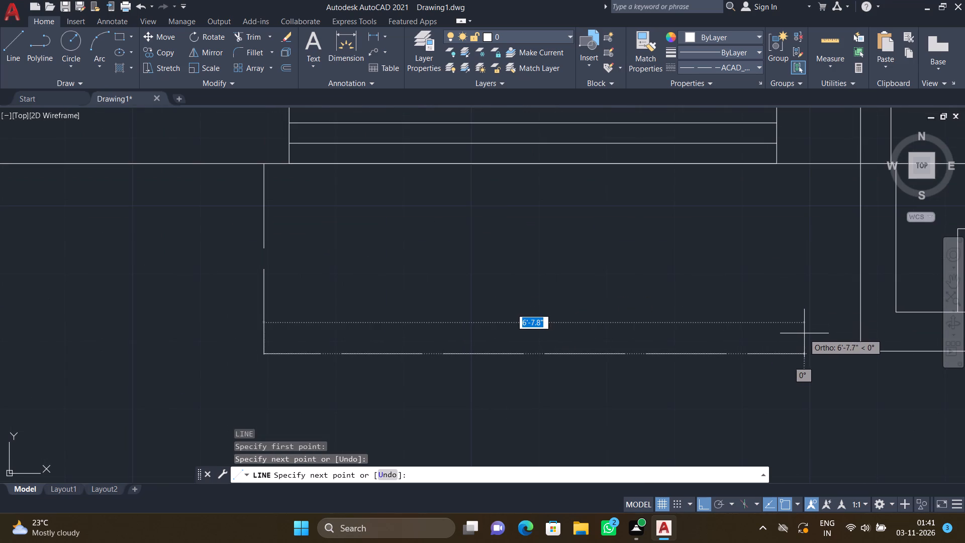
left_click(812, 330)
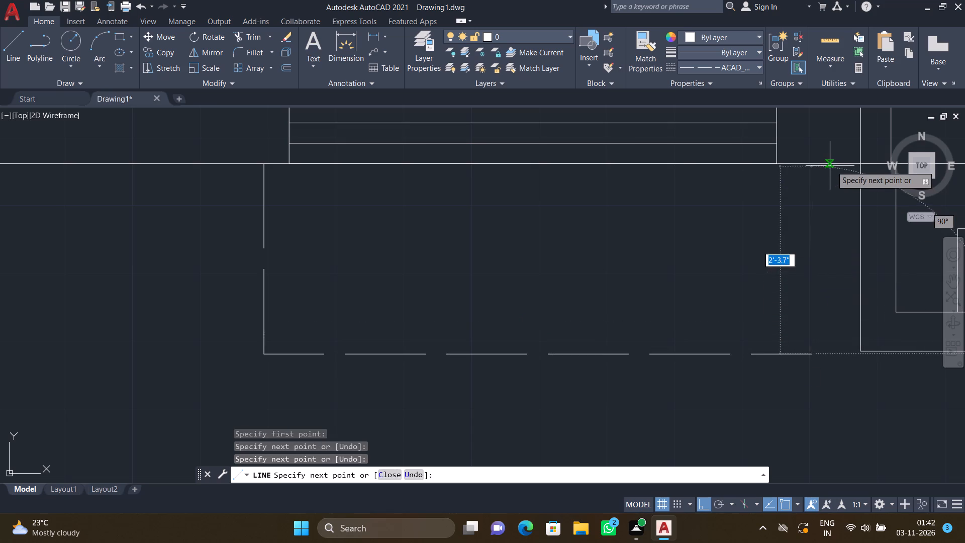
scroll(812, 175, "up", 2)
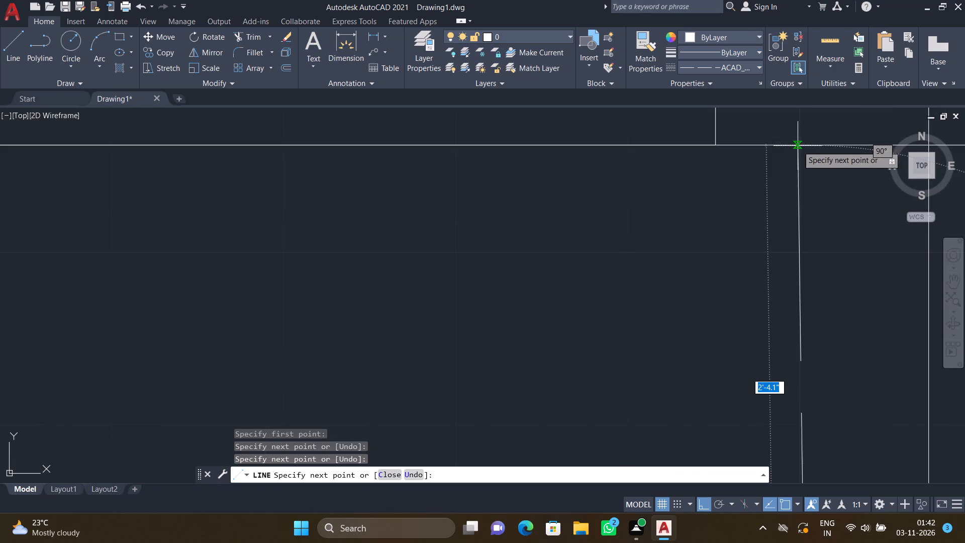
left_click(801, 145)
key("Return")
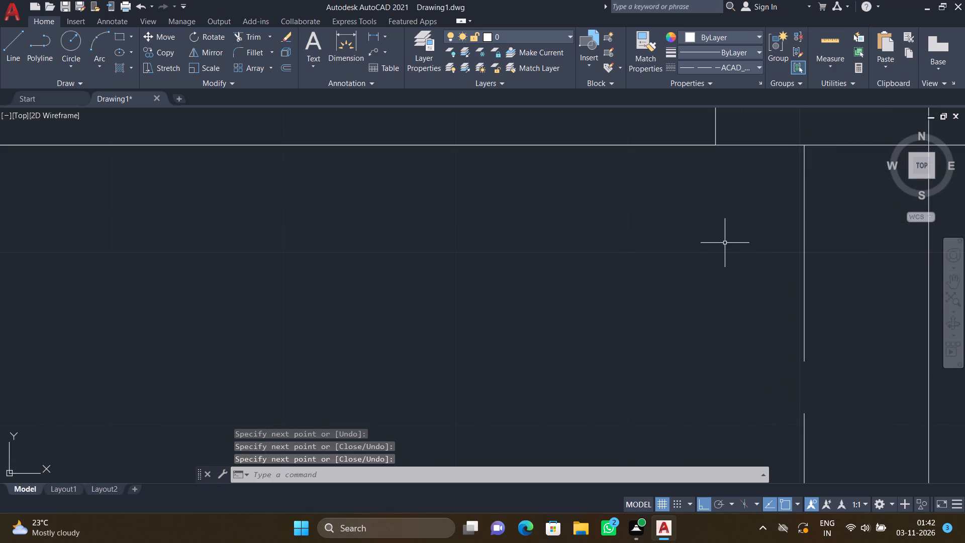
Draw a three-sided dashed outline about 1'-11" deep and 4'-4" long outside the northeast bedroom's east window.
scroll(723, 247, "down", 5)
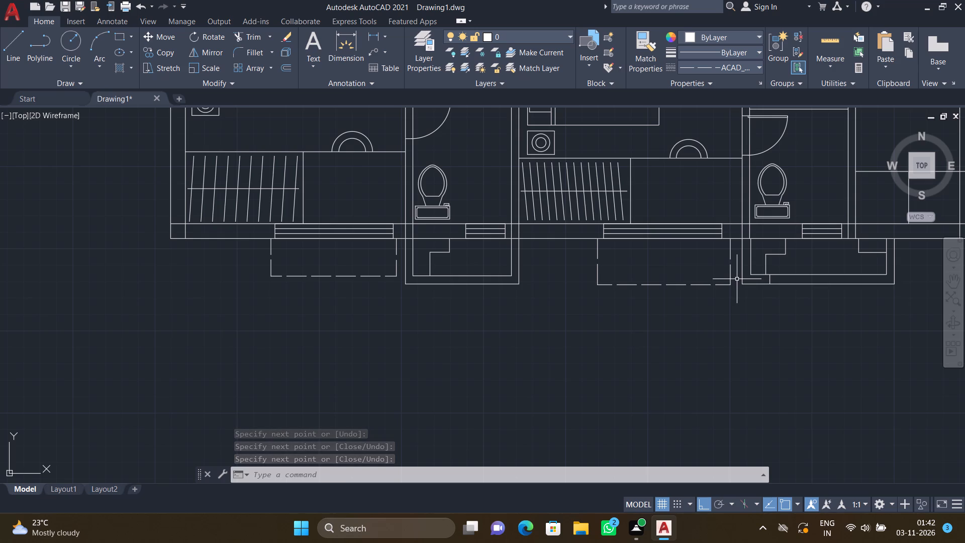
scroll(736, 276, "down", 4)
scroll(775, 182, "up", 3)
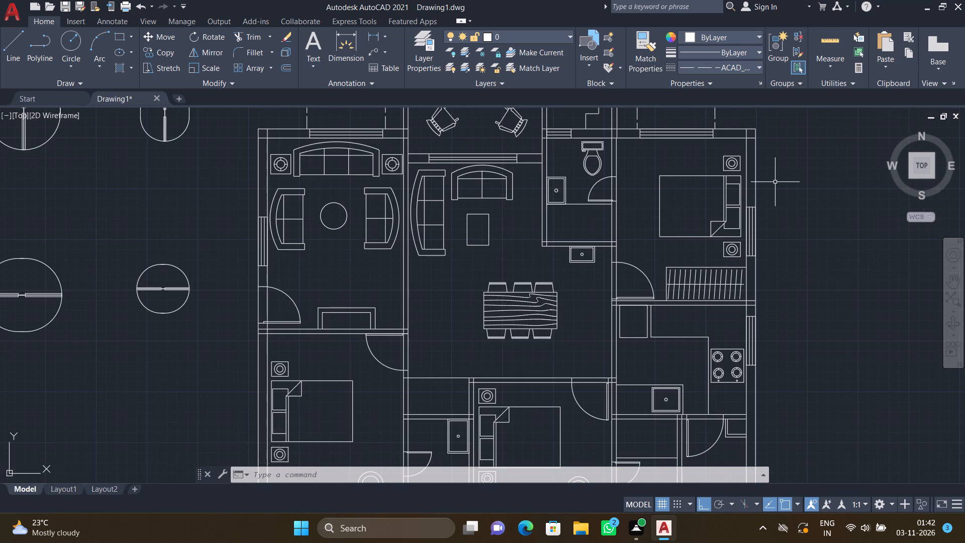
key("l")
key("Return")
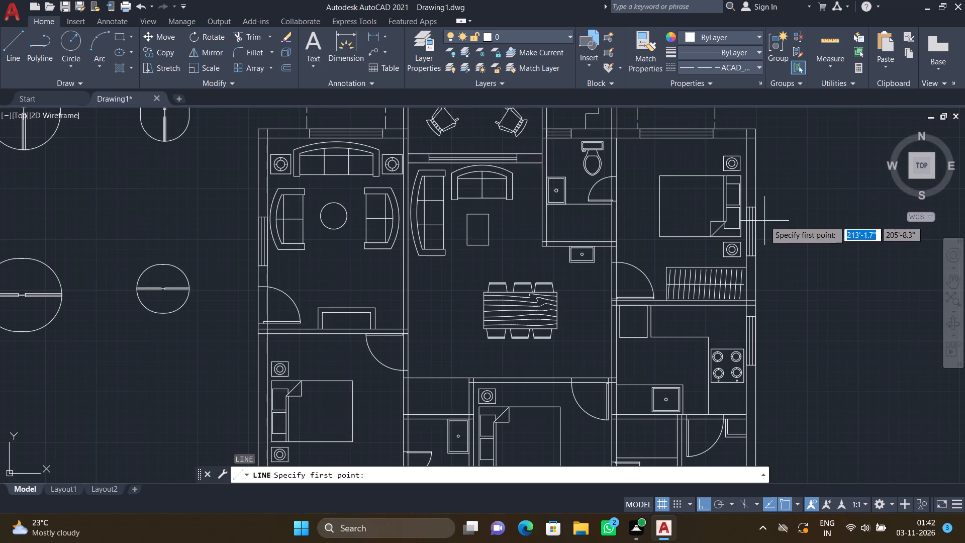
scroll(760, 215, "up", 3)
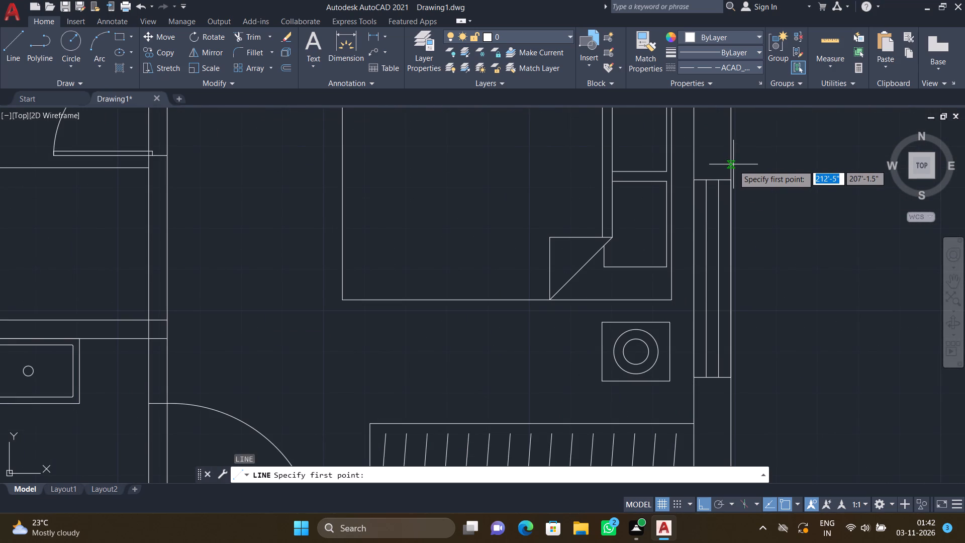
left_click(731, 166)
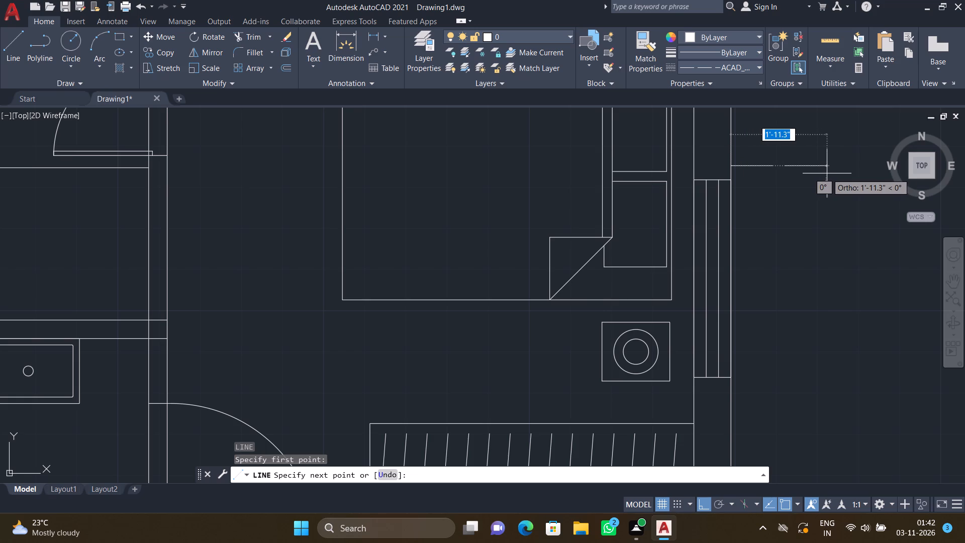
left_click(827, 173)
scroll(811, 388, "up", 2)
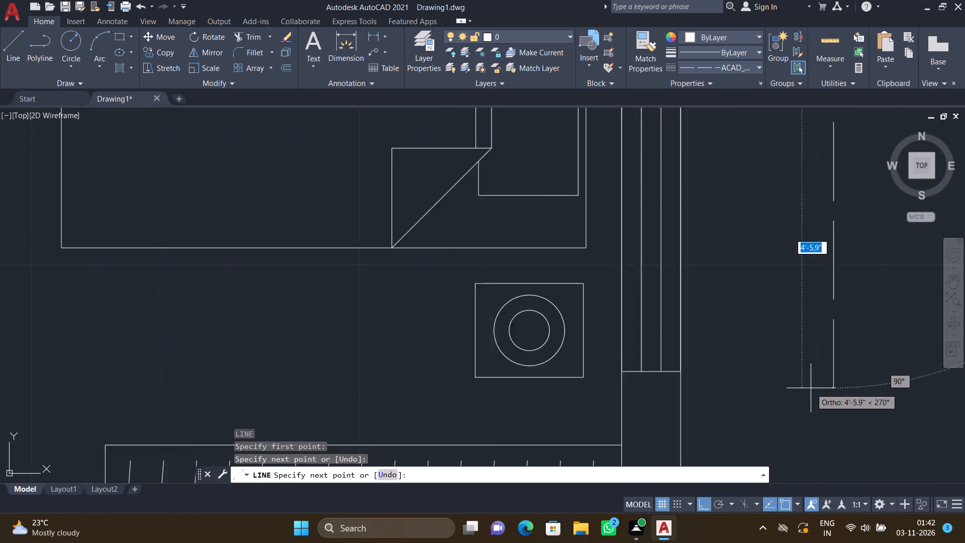
scroll(818, 381, "down", 2)
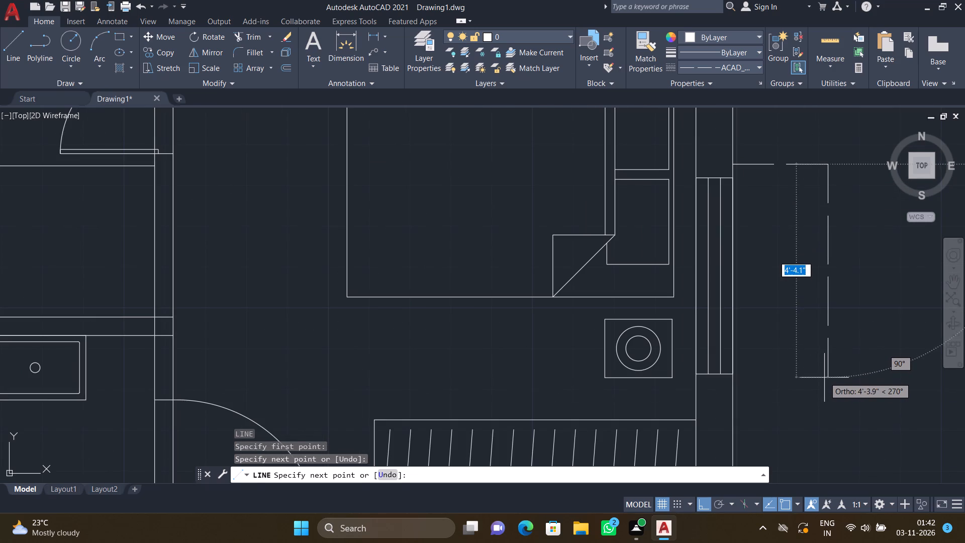
left_click(823, 380)
scroll(735, 390, "up", 2)
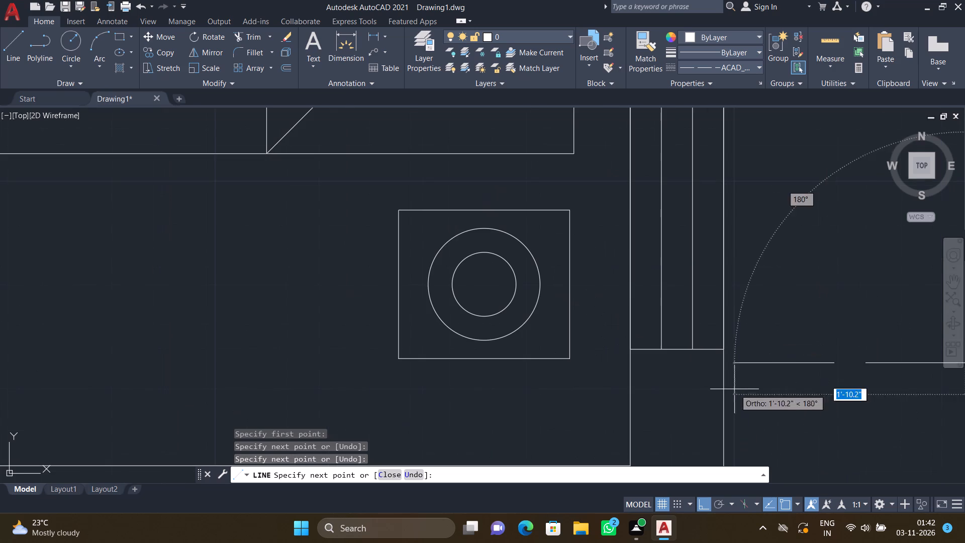
left_click(724, 365)
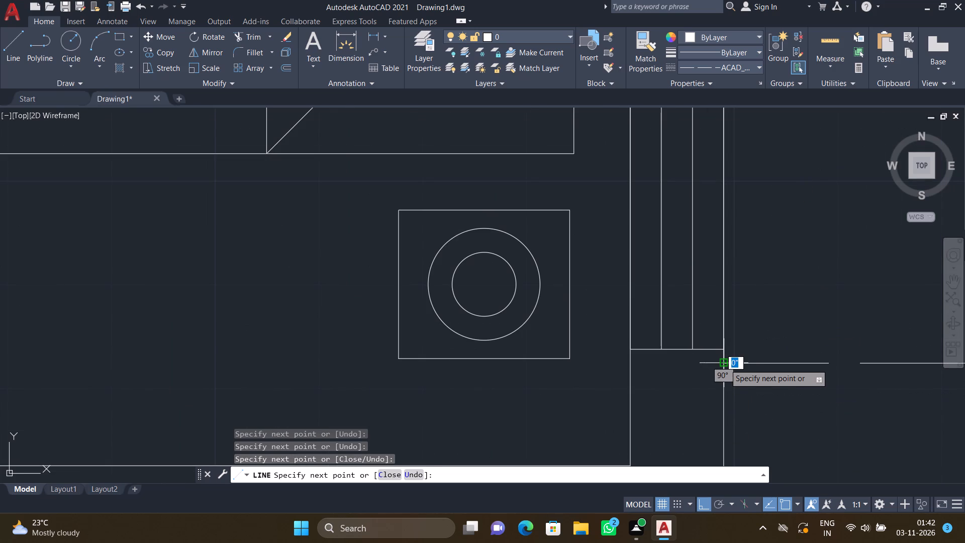
key("Return")
Draw a three-sided dashed outline about 2'-3" deep outside the kitchen's east window, extending slightly past both window ends.
scroll(721, 350, "down", 3)
scroll(735, 407, "down", 1)
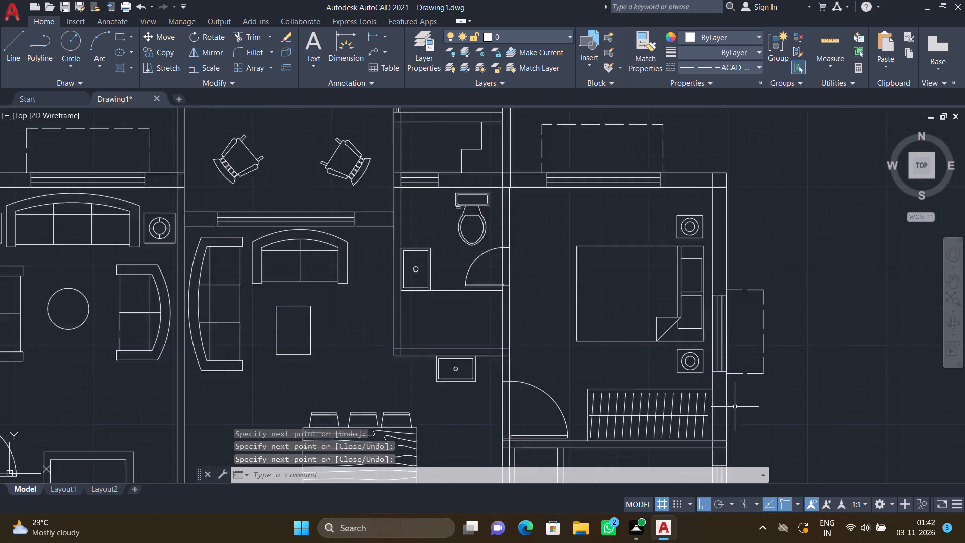
scroll(735, 407, "down", 4)
scroll(733, 449, "up", 4)
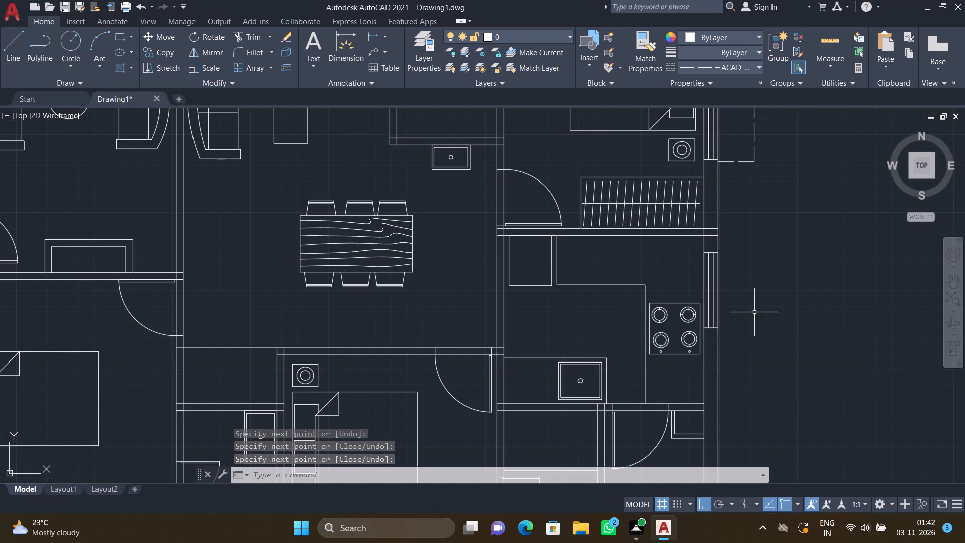
key("l")
key("Return")
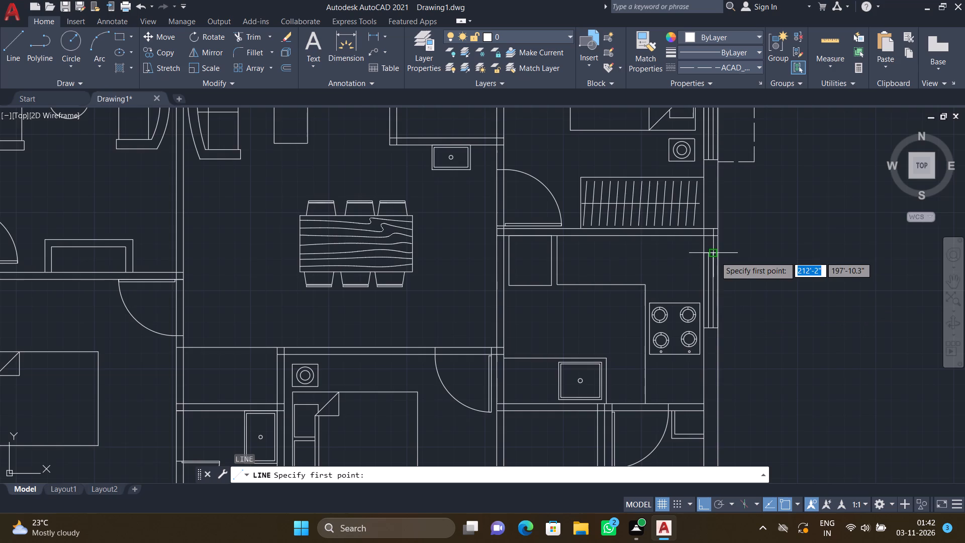
scroll(723, 250, "up", 2)
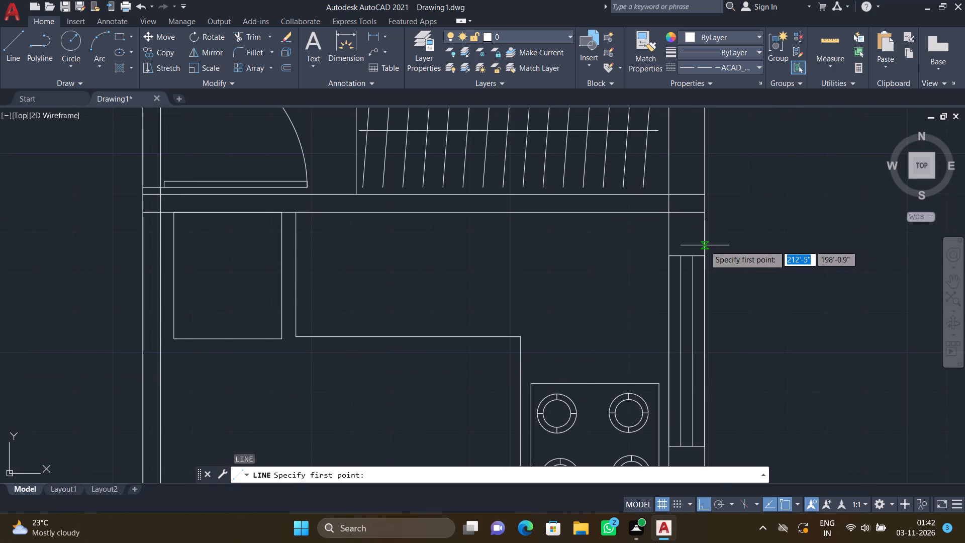
left_click_drag(705, 245, 710, 246)
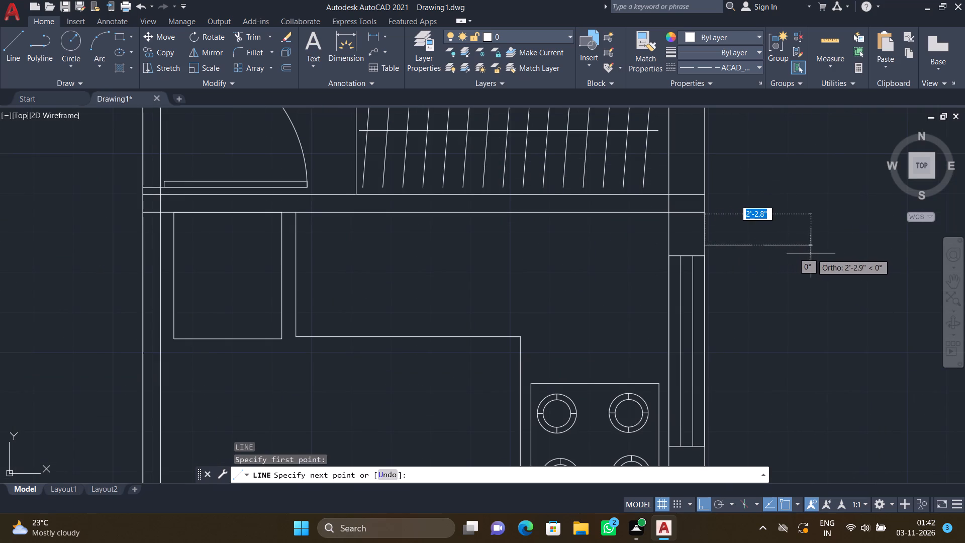
left_click(811, 253)
scroll(812, 364, "down", 3)
scroll(808, 398, "up", 2)
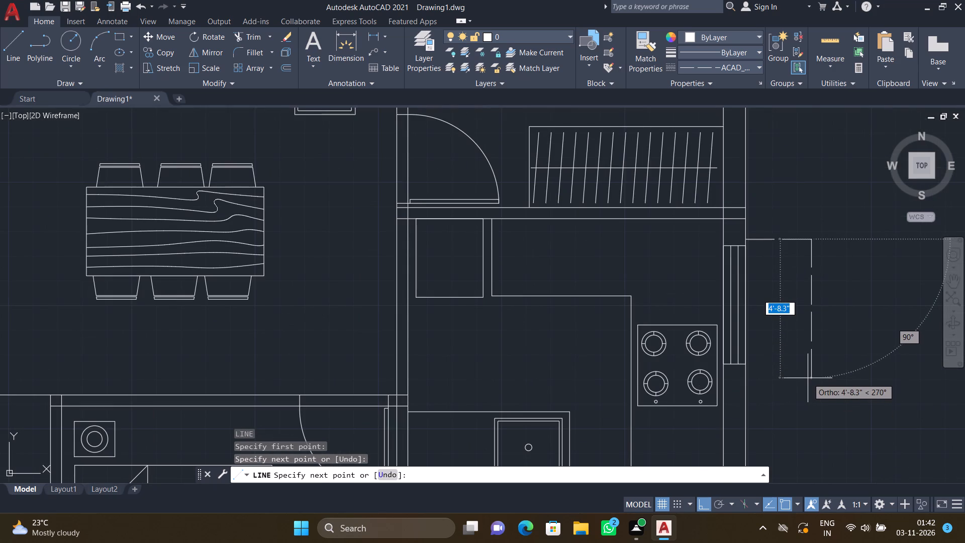
left_click(807, 372)
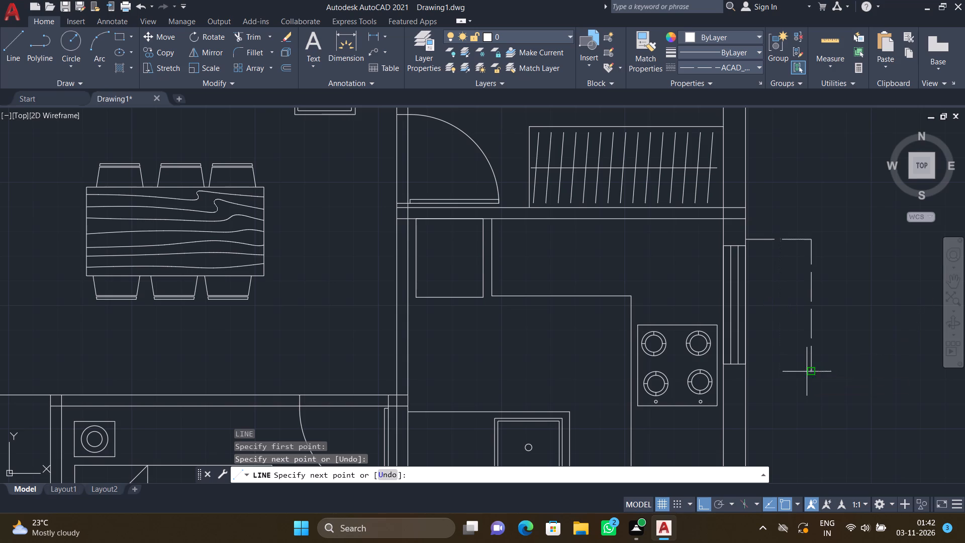
scroll(736, 374, "up", 3)
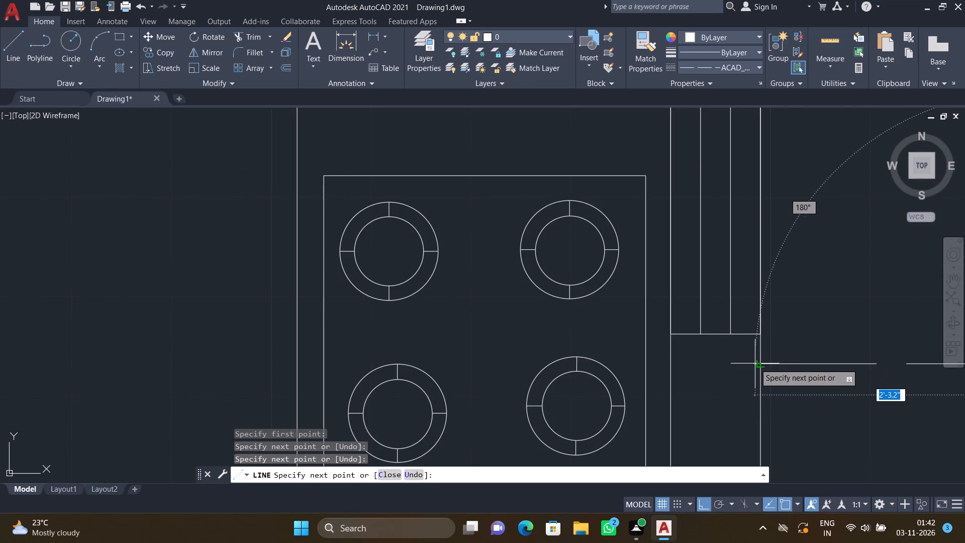
left_click(759, 364)
key("Return")
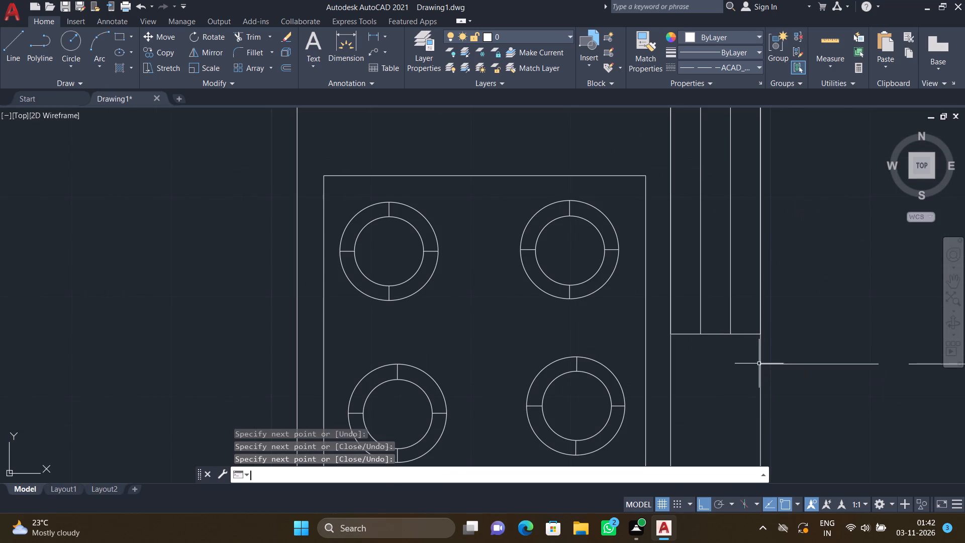
With ortho off, draw two dashed diagonals in the L-shape south of the western toilet: southeast corner to northwest corner, and southwest corner to inner corner.
scroll(751, 342, "down", 6)
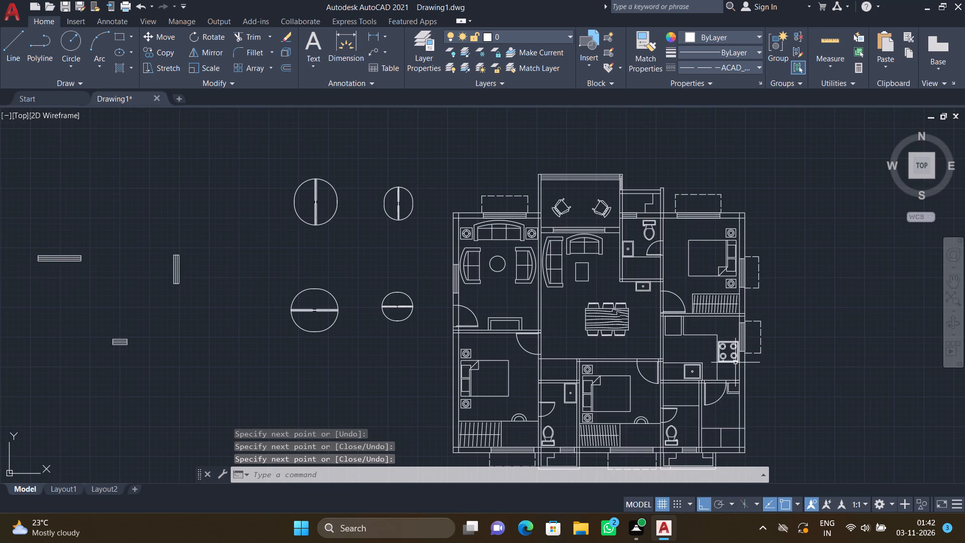
scroll(720, 396, "down", 3)
scroll(696, 438, "up", 3)
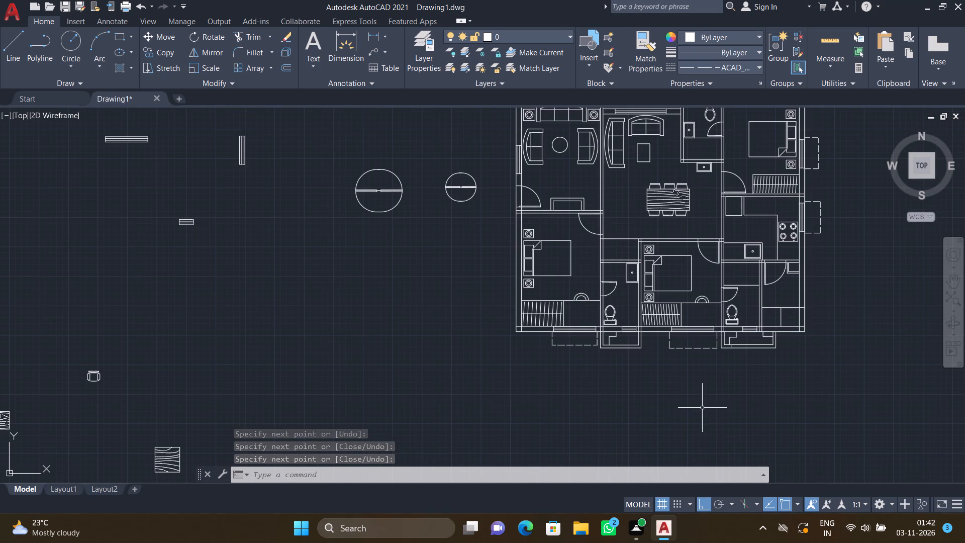
scroll(732, 338, "up", 3)
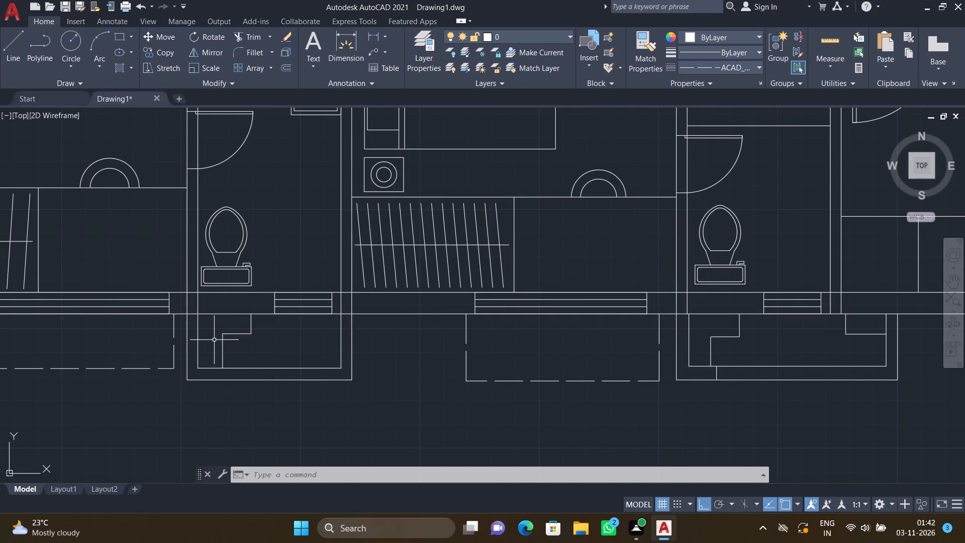
key("F8")
key("l")
key("Return")
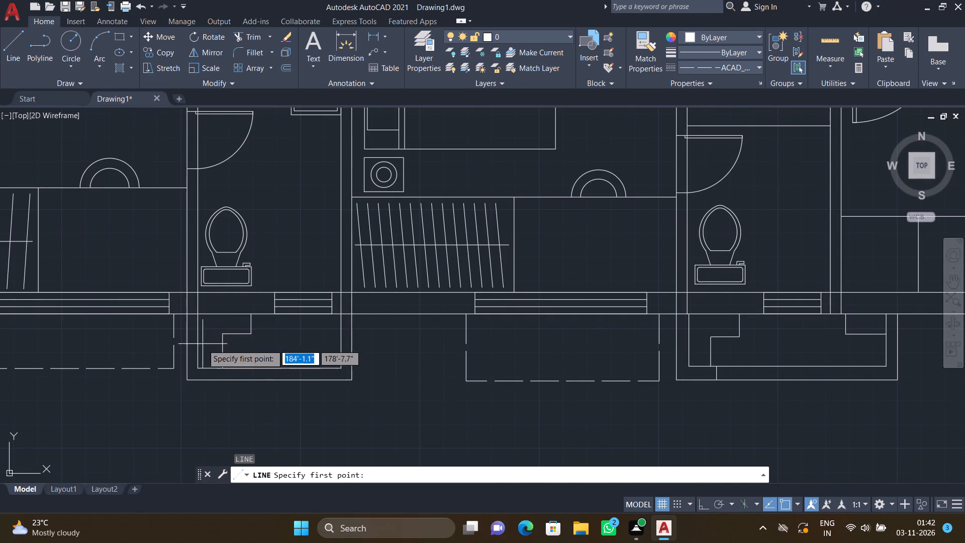
scroll(206, 365, "up", 3)
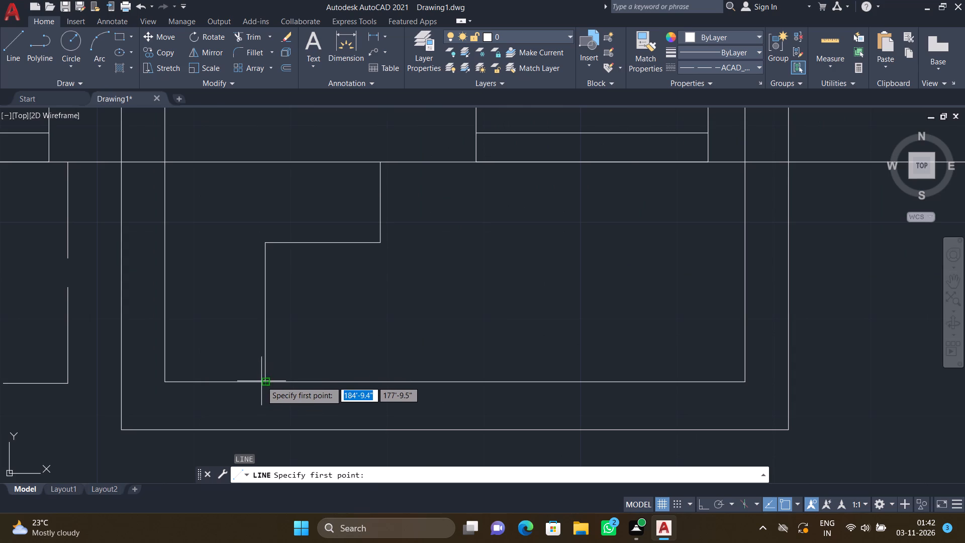
left_click(262, 380)
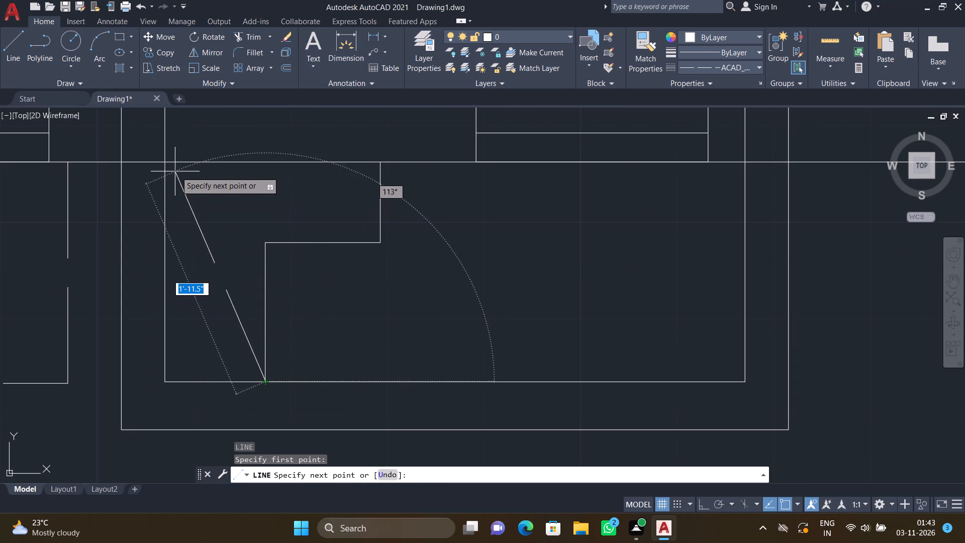
left_click(164, 163)
key("Return")
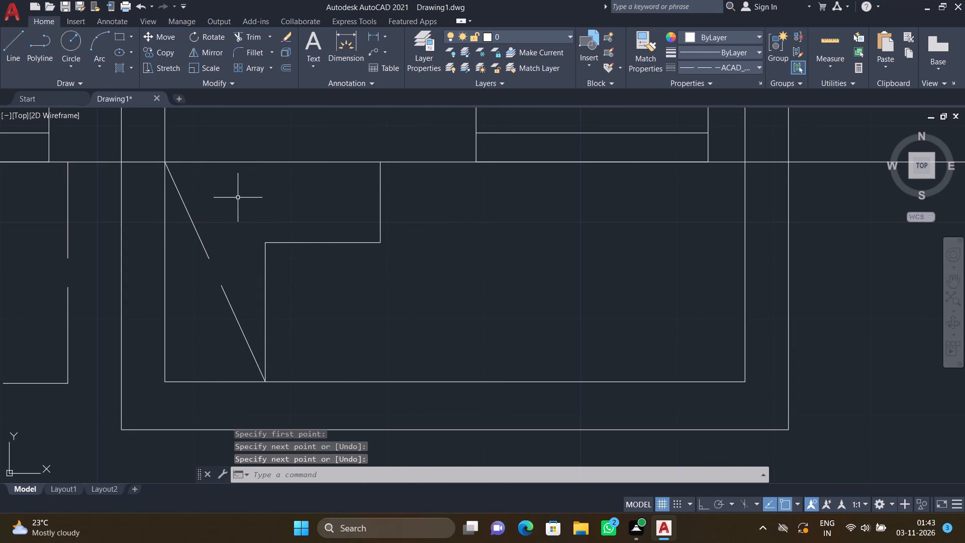
key("l")
key("Return")
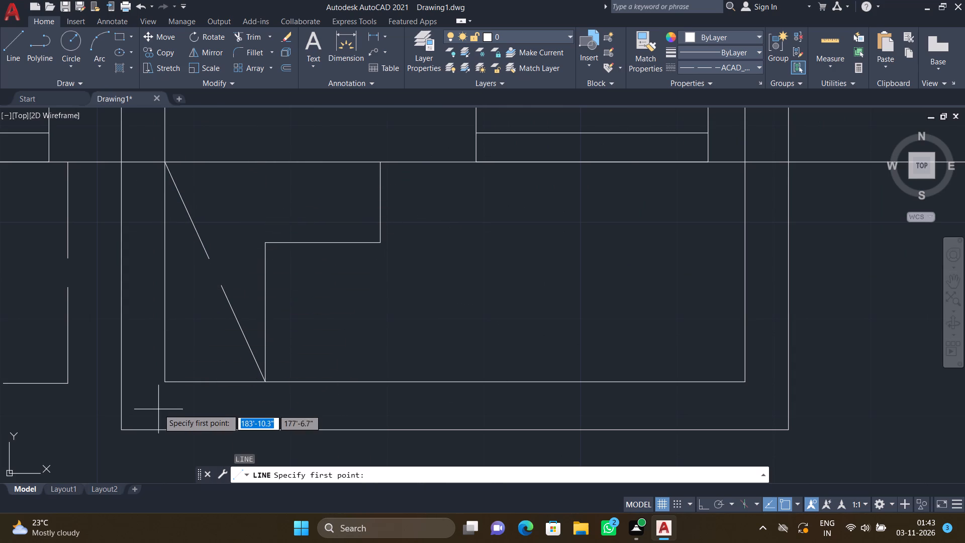
left_click(162, 380)
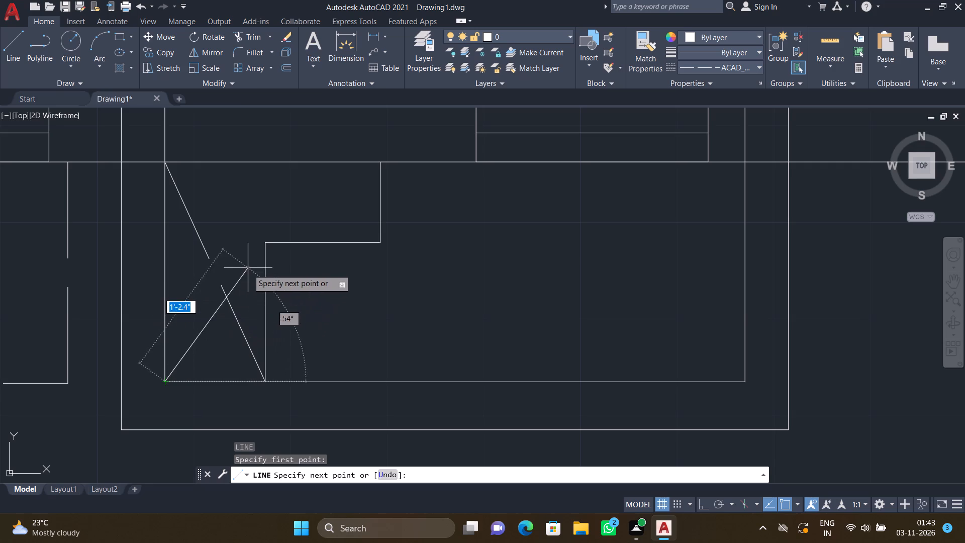
left_click(264, 241)
key("Return")
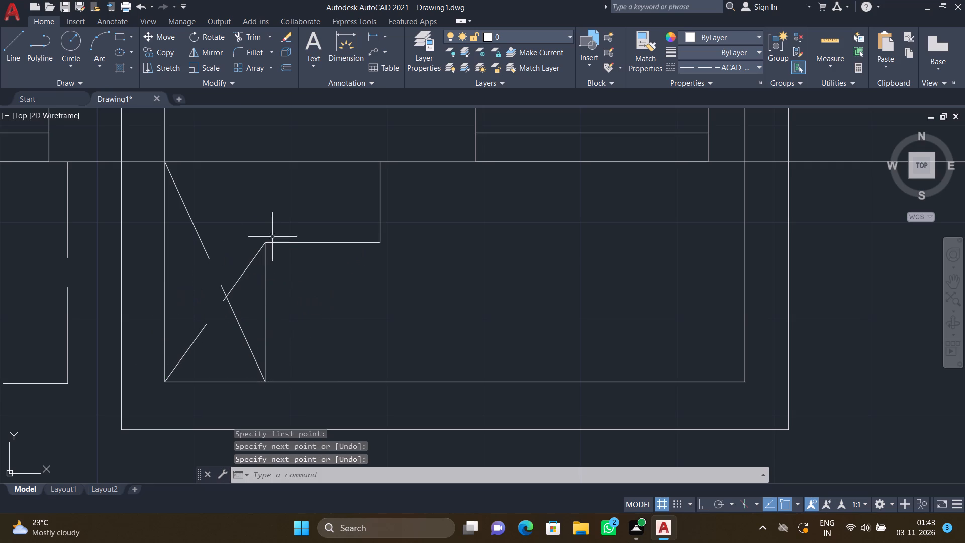
Draw two dashed diagonals in the western L-shape's east arm: inner corner to northeast corner, and arm's southeast corner to the L's northwest corner.
key("l")
key("Return")
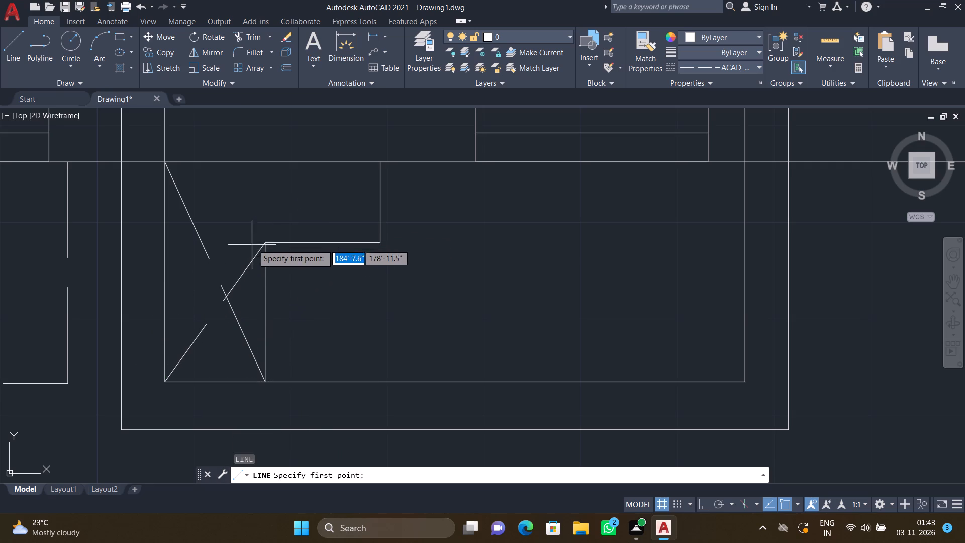
left_click_drag(264, 242, 267, 235)
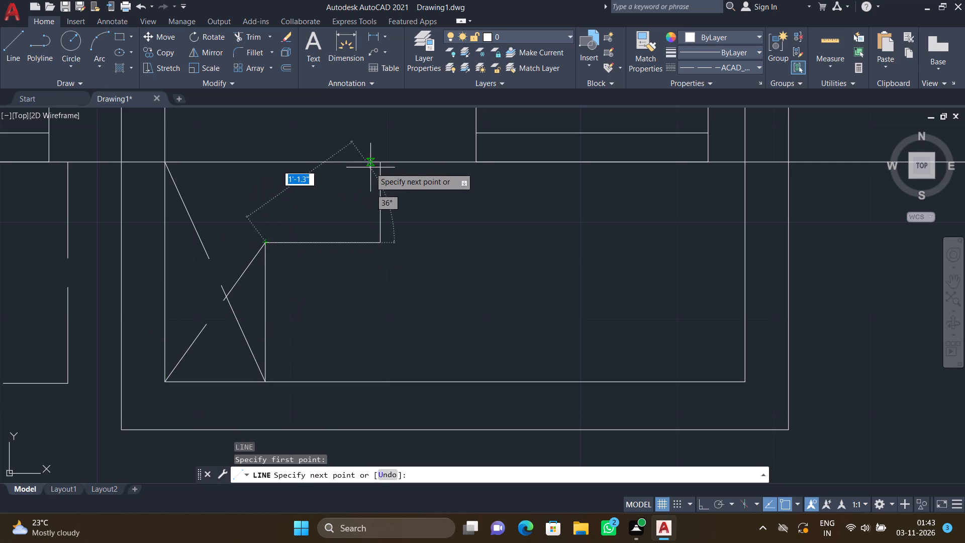
scroll(371, 164, "up", 2)
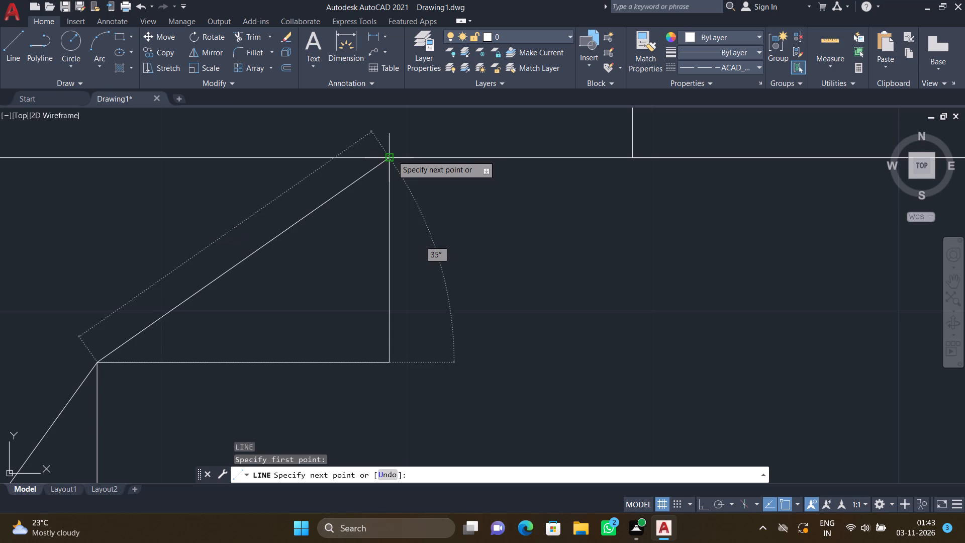
left_click(392, 155)
key("Return")
key("l")
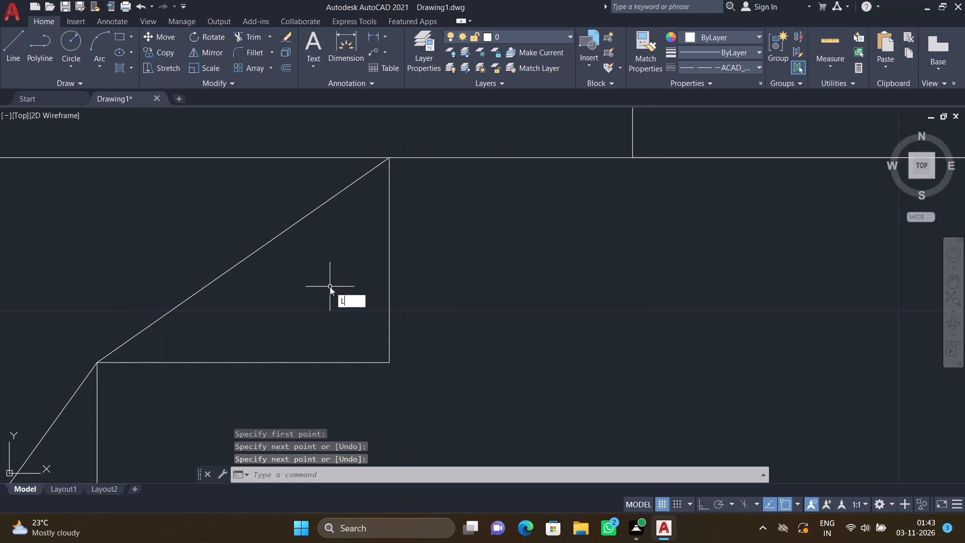
key("Return")
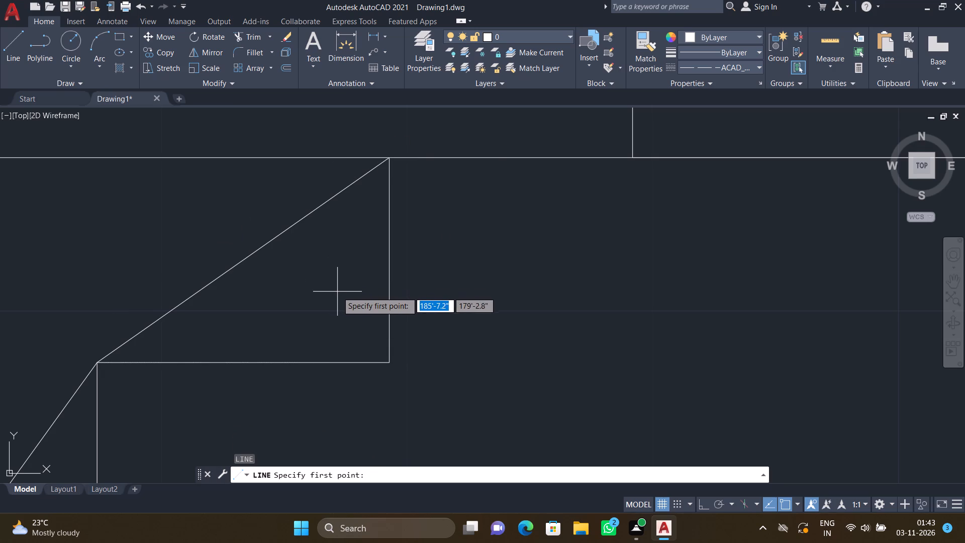
left_click(386, 361)
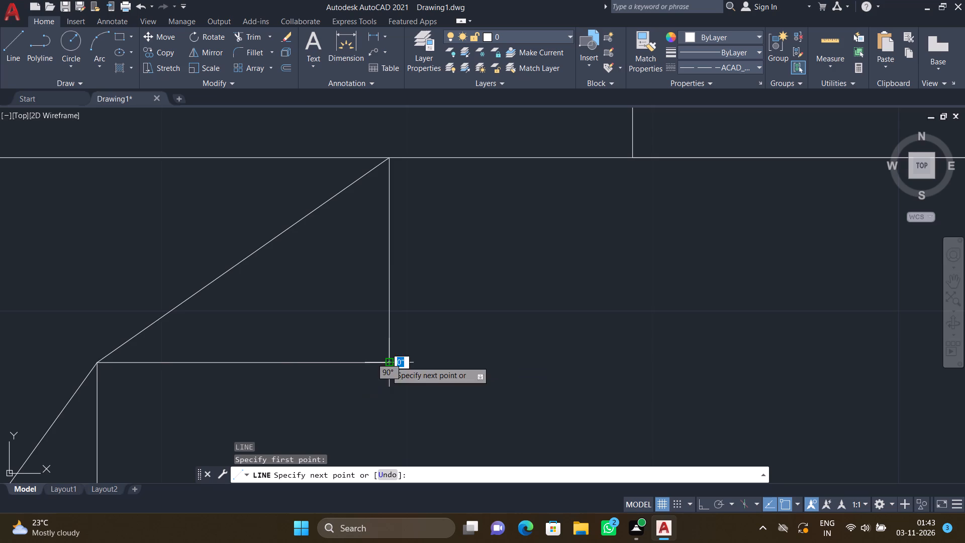
scroll(265, 325, "down", 4)
scroll(213, 312, "up", 4)
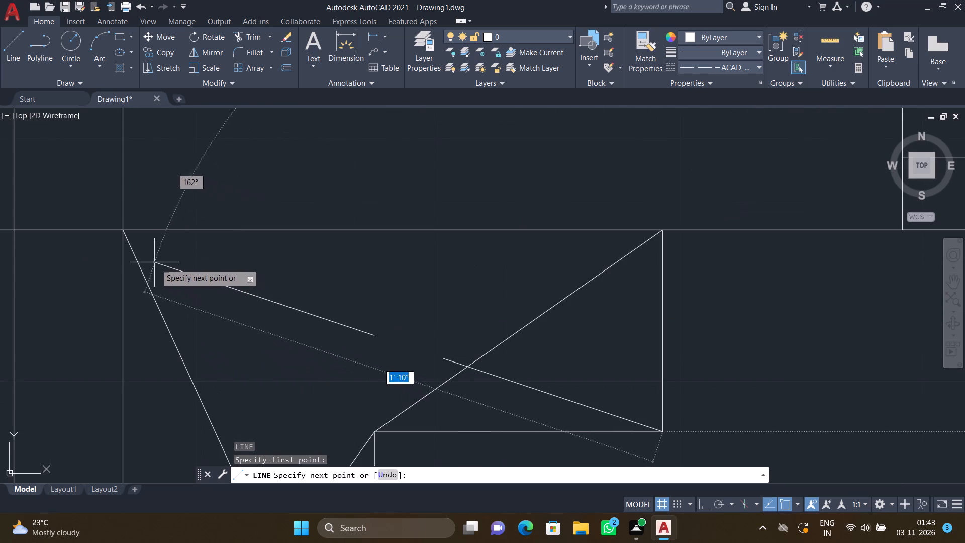
scroll(124, 240, "up", 3)
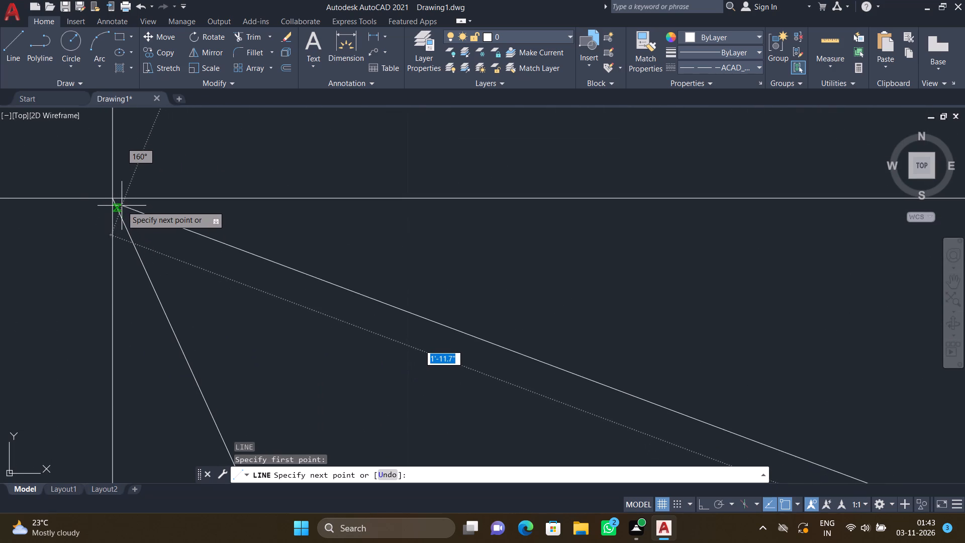
left_click(114, 200)
key("Return")
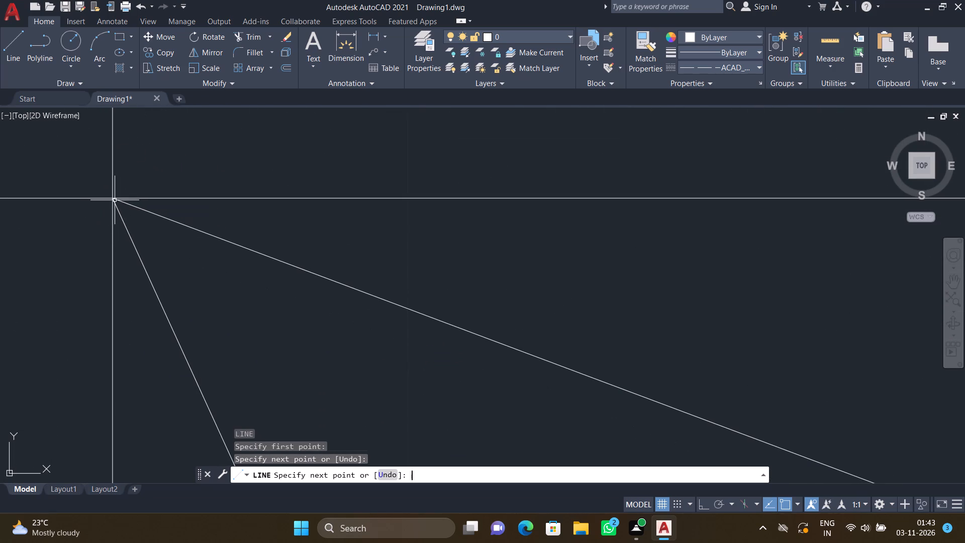
Draw two dashed diagonals in the L-shape south of the eastern toilet: southeast corner to northwest corner, and southwest corner to inner corner.
scroll(247, 269, "down", 6)
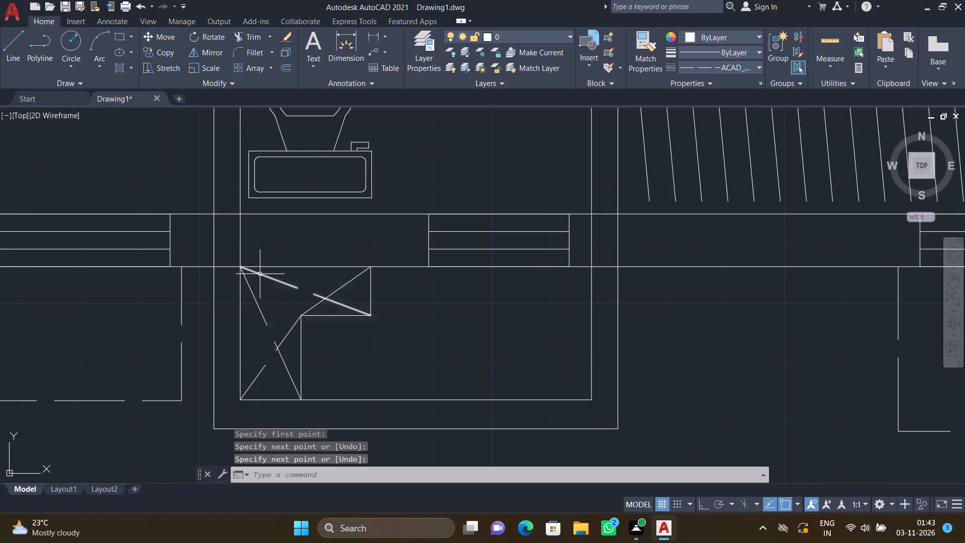
scroll(313, 280, "down", 5)
scroll(444, 285, "up", 5)
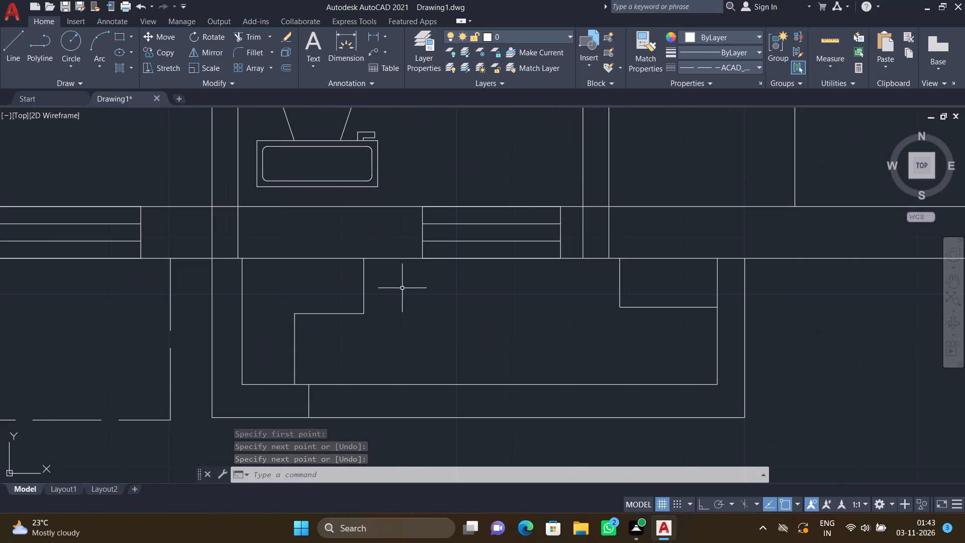
key("l")
key("Return")
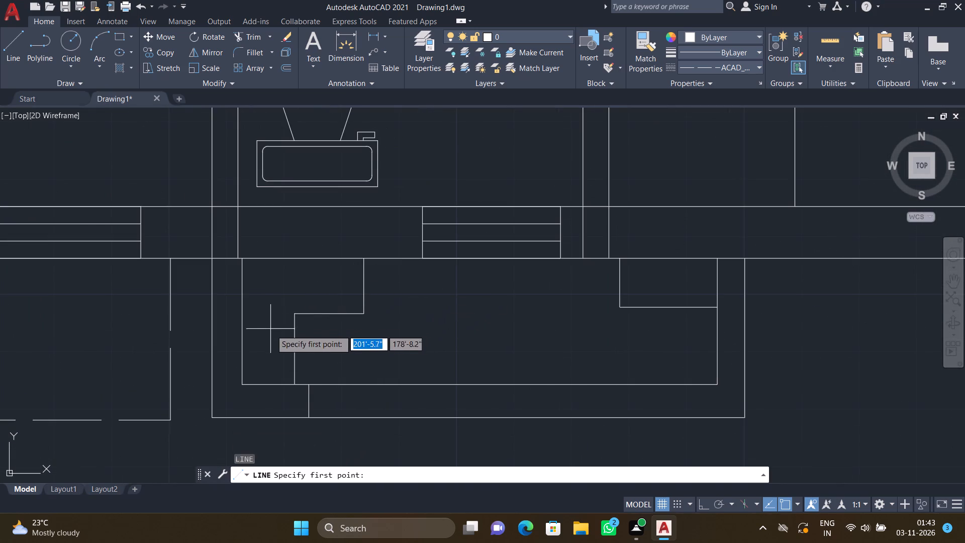
left_click(293, 383)
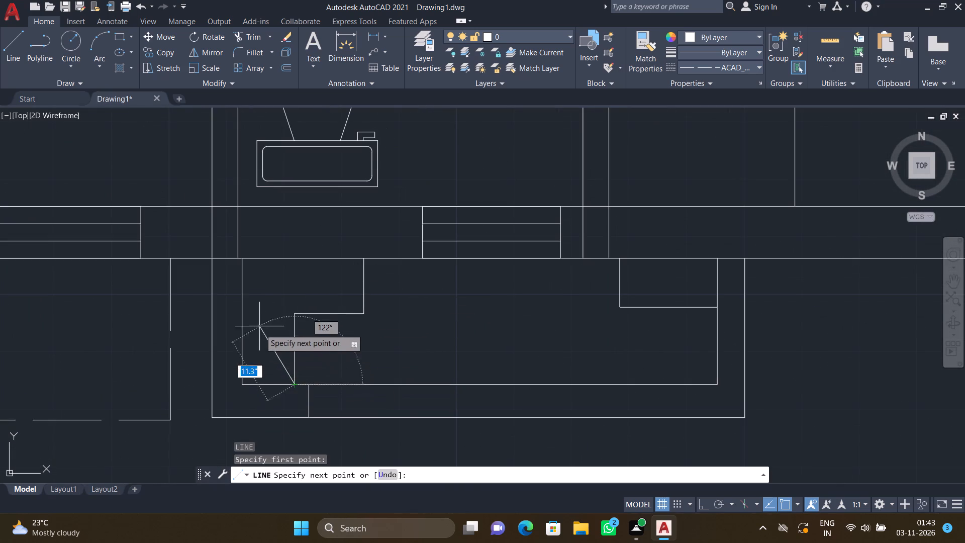
scroll(246, 274, "up", 3)
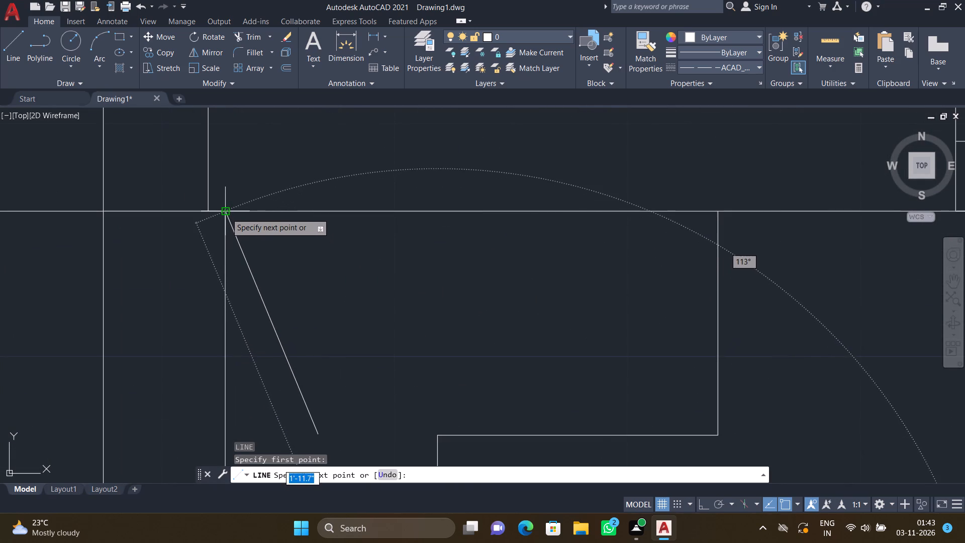
left_click(226, 213)
key("Return")
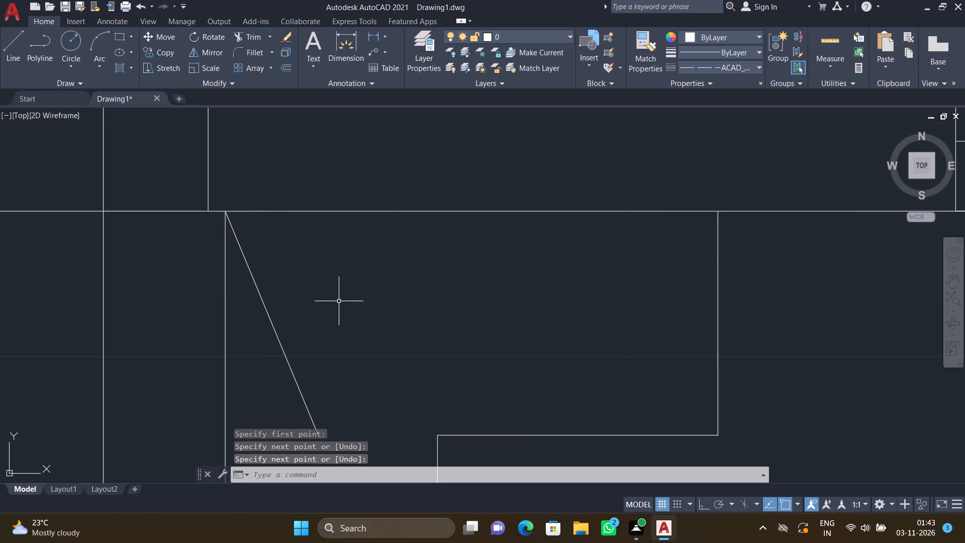
key("l")
key("Return")
scroll(333, 317, "down", 5)
scroll(318, 369, "up", 4)
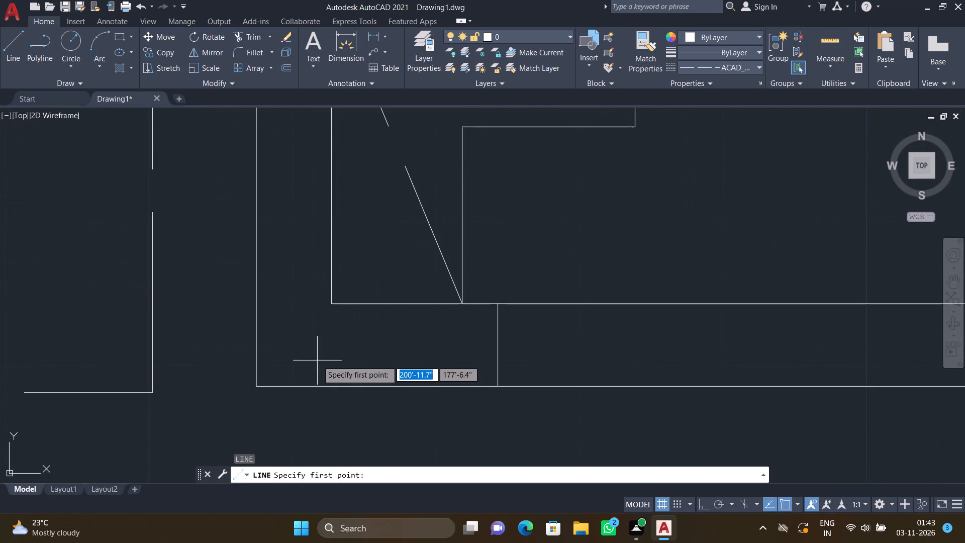
left_click(332, 303)
scroll(423, 171, "down", 2)
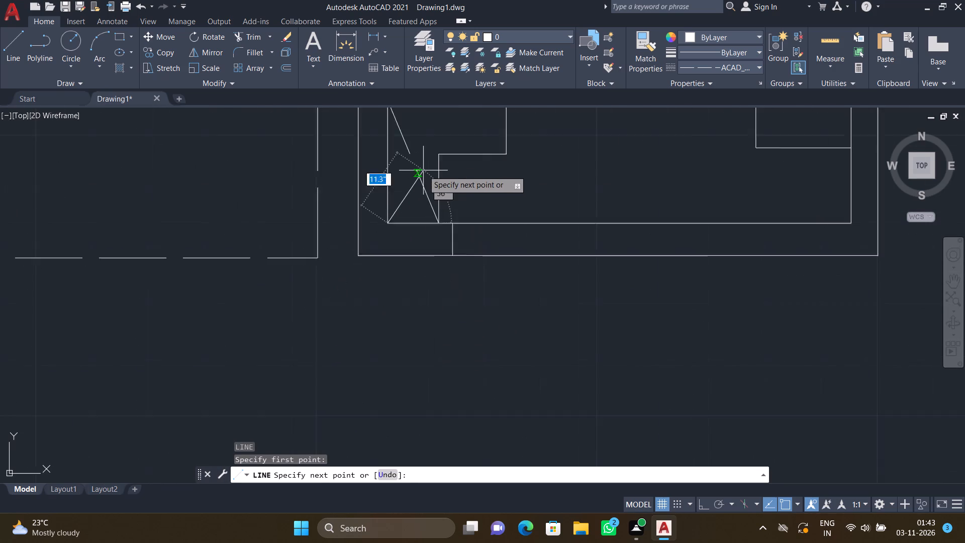
scroll(424, 170, "down", 1)
scroll(442, 158, "up", 4)
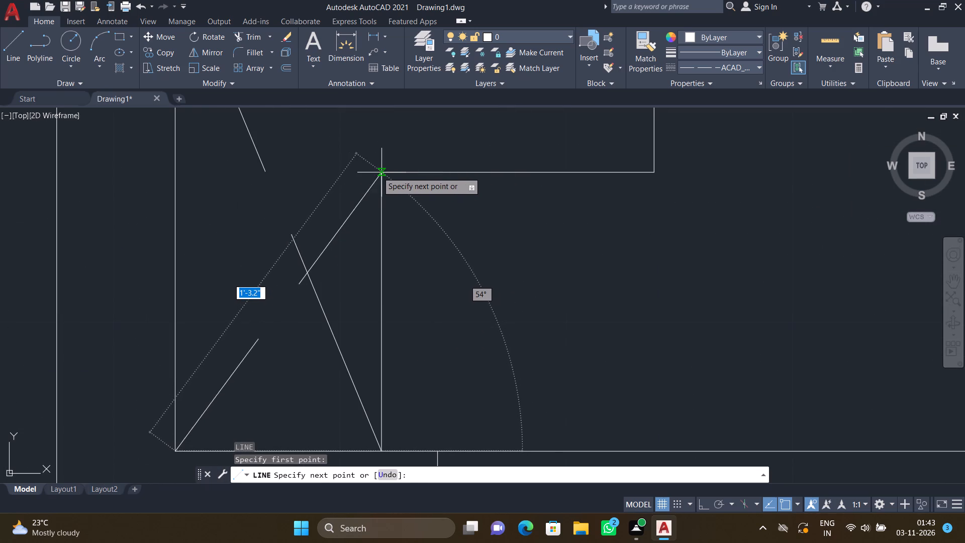
left_click(380, 172)
key("Return")
Draw two dashed diagonals in the eastern L-shape's east arm: inner corner to northeast corner, and arm's southeast corner to the L's northwest corner.
scroll(445, 166, "down", 5)
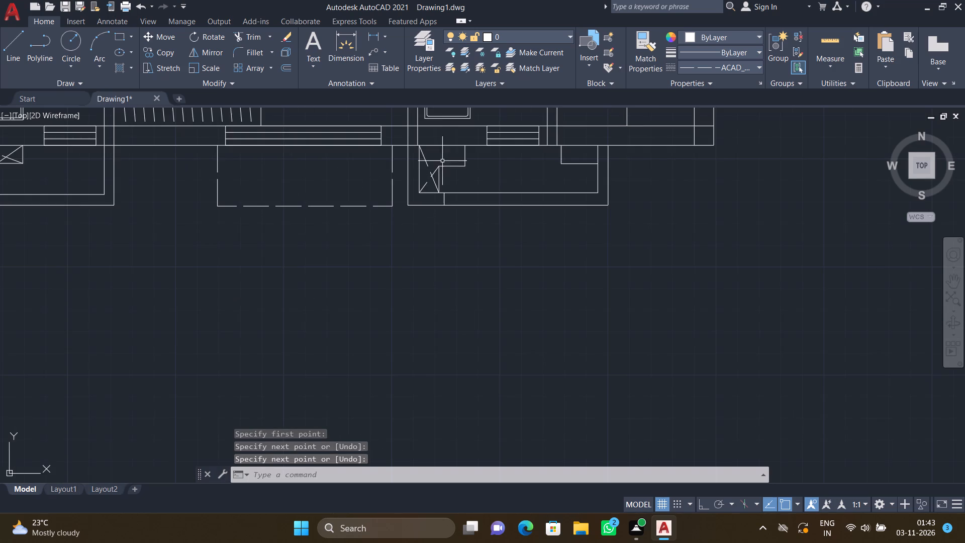
scroll(457, 142, "up", 4)
key("l")
key("Return")
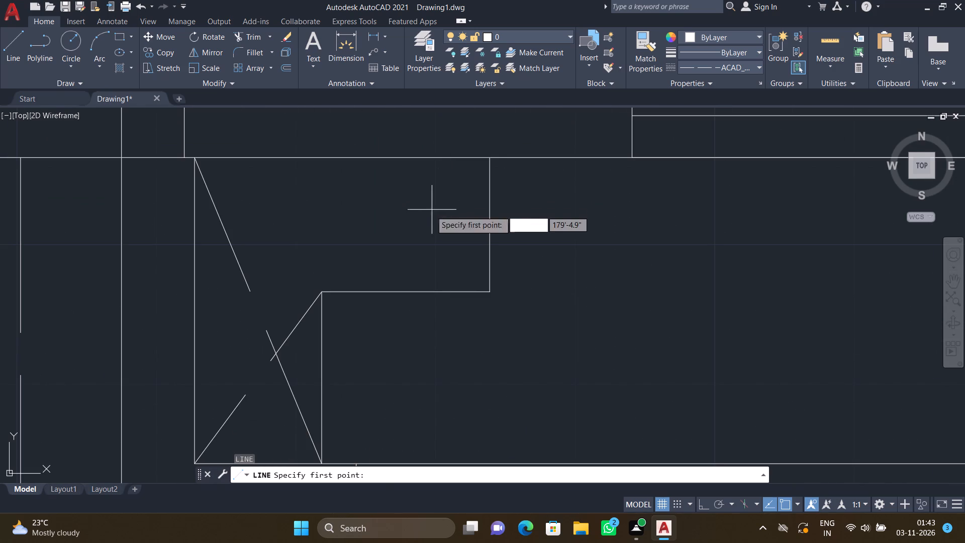
left_click(321, 293)
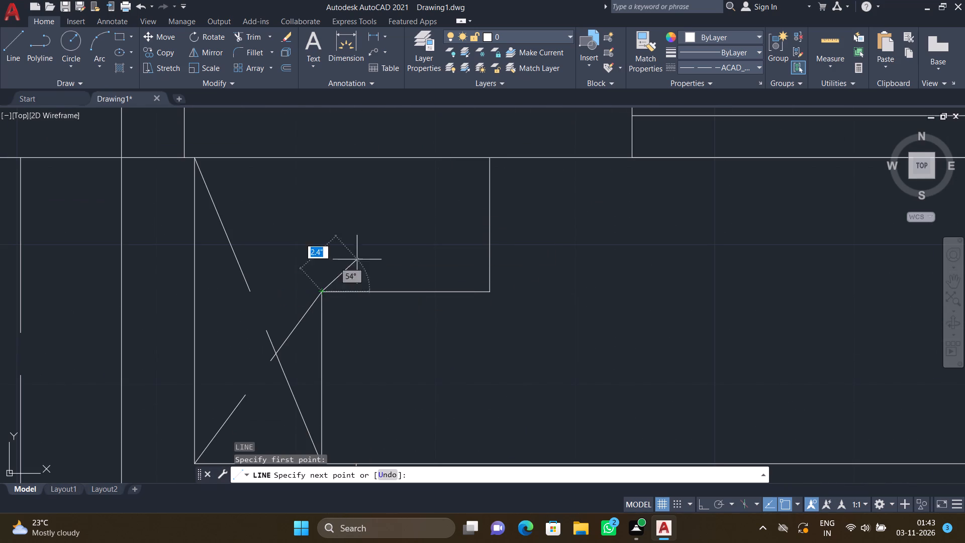
left_click(491, 157)
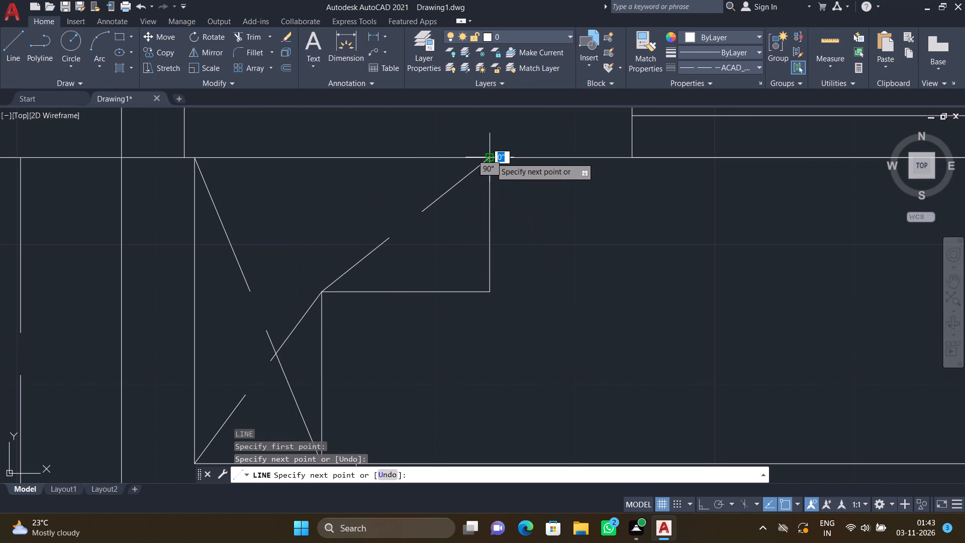
key("Return")
key("l")
key("Return")
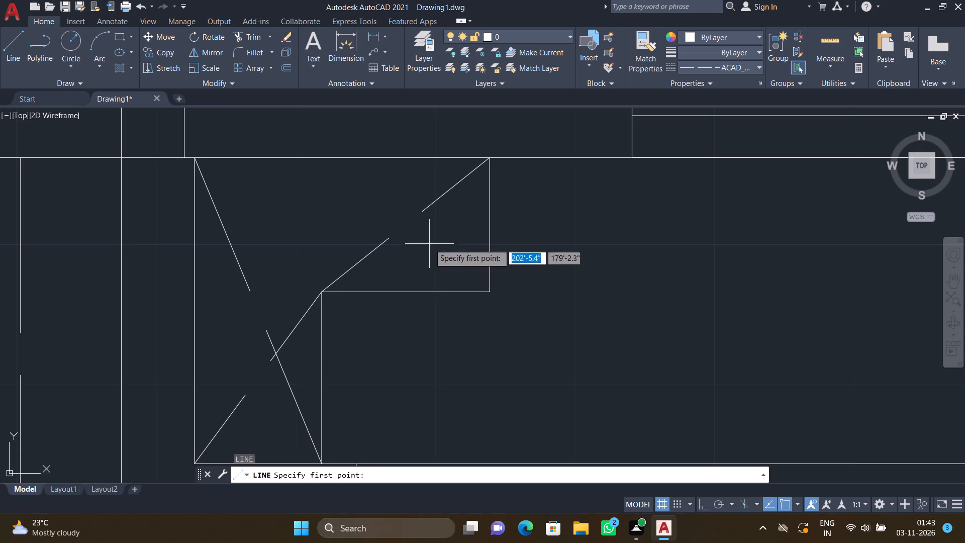
left_click(487, 292)
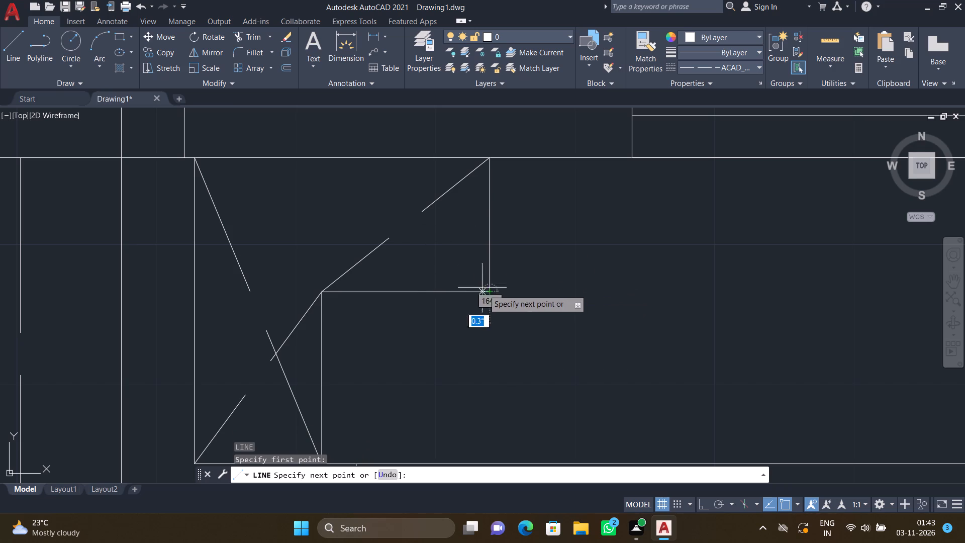
scroll(206, 165, "up", 2)
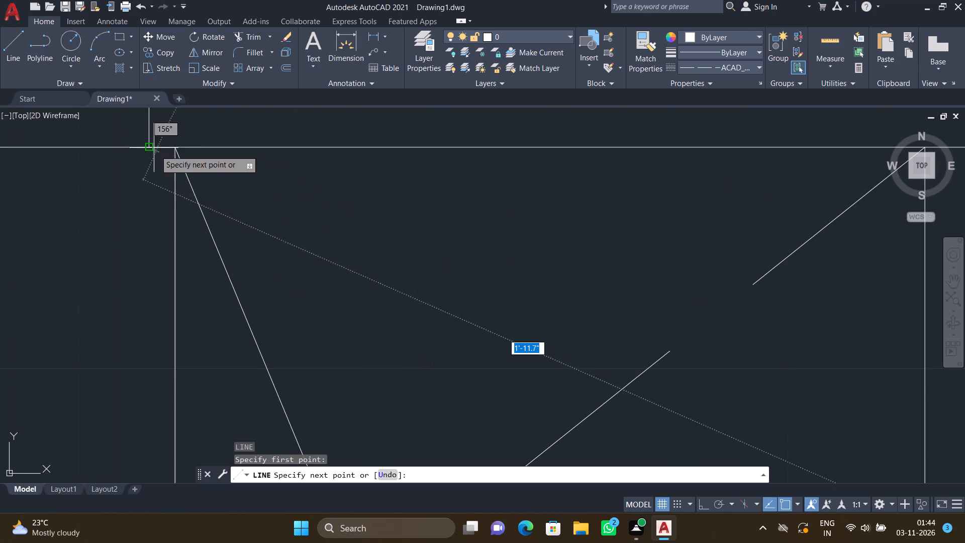
left_click(174, 148)
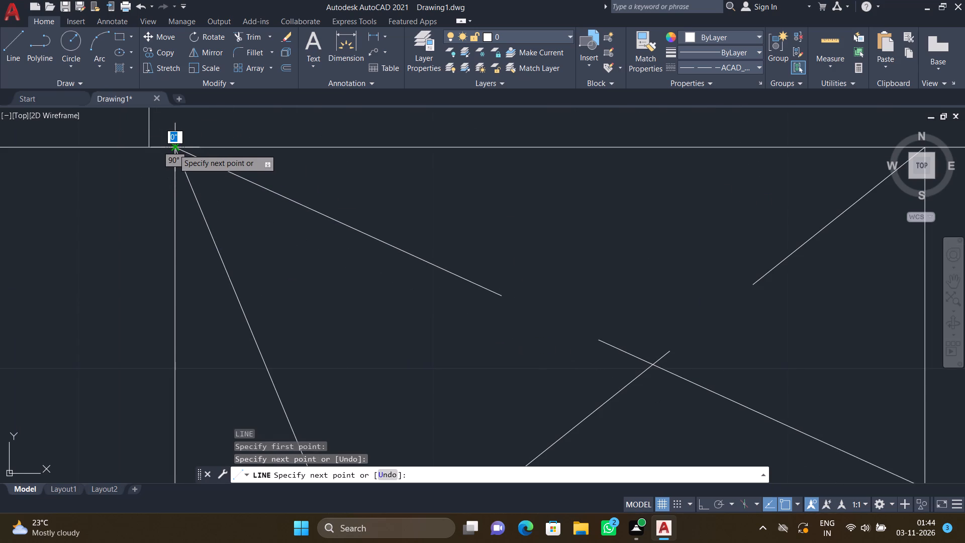
key("Return")
Draw two crossing dashed diagonals corner to corner in the small rectangle at the northeast of the duct outside the eastern toilet.
scroll(375, 222, "down", 10)
scroll(415, 224, "up", 4)
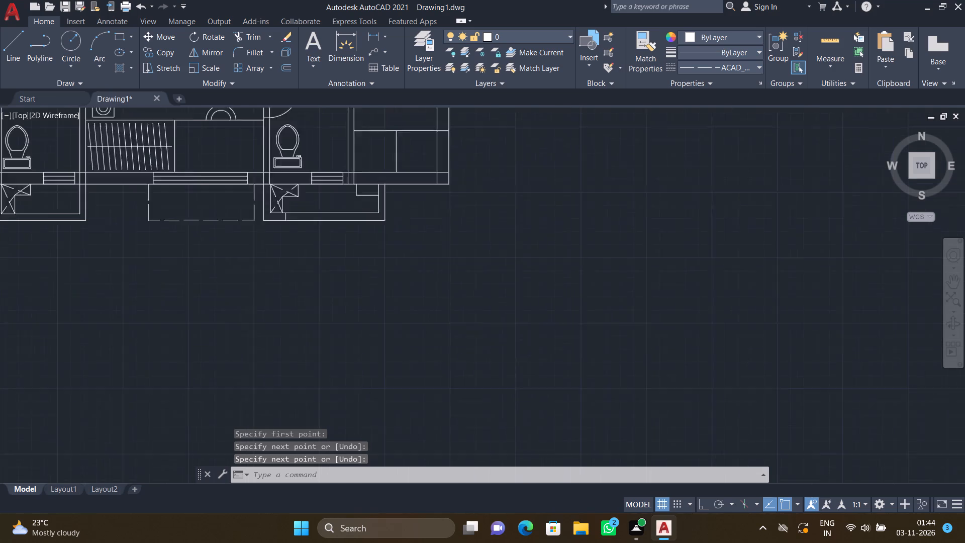
scroll(331, 171, "up", 3)
key("l")
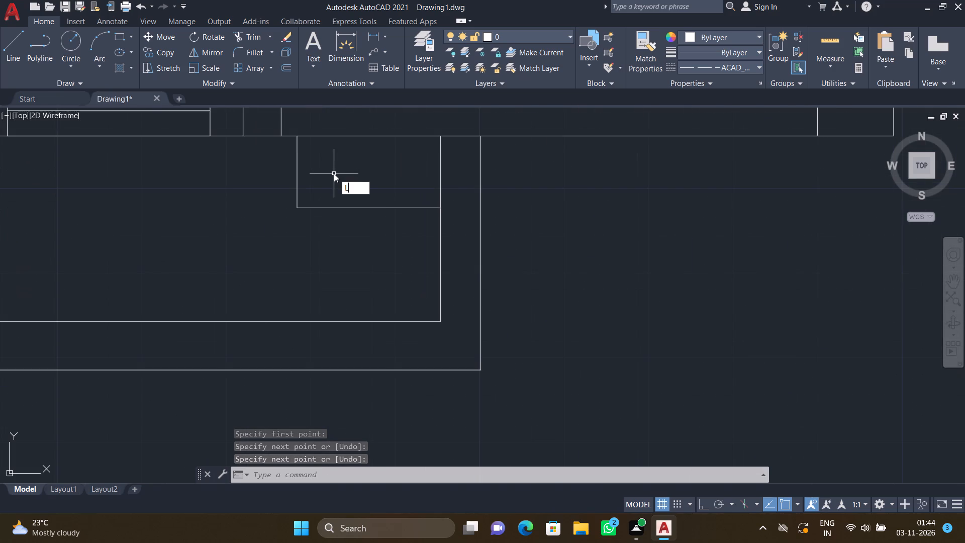
key("Return")
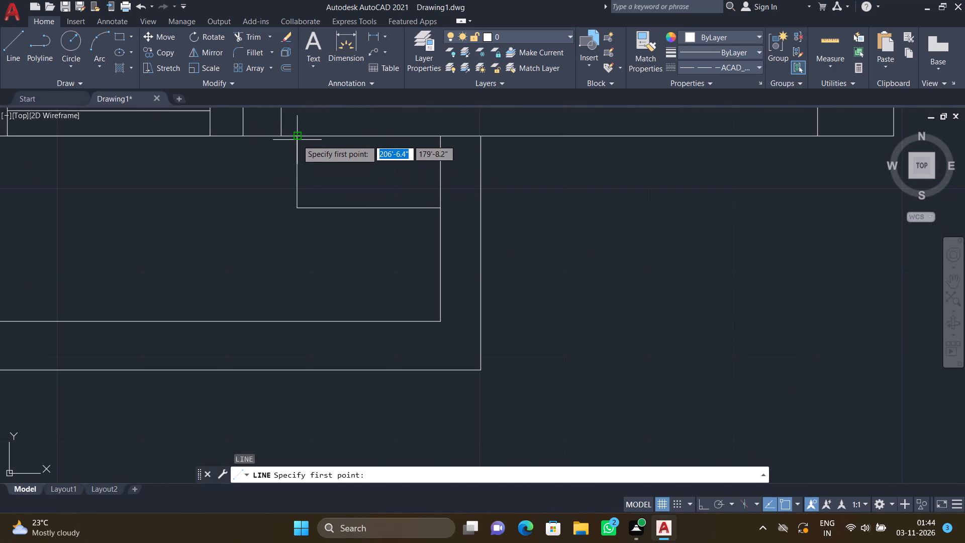
left_click(297, 136)
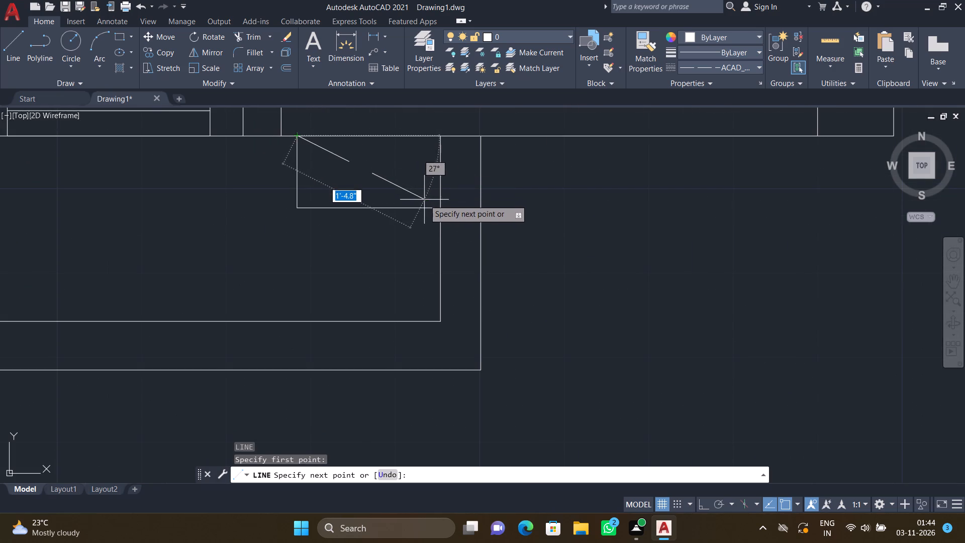
left_click(439, 211)
key("Return")
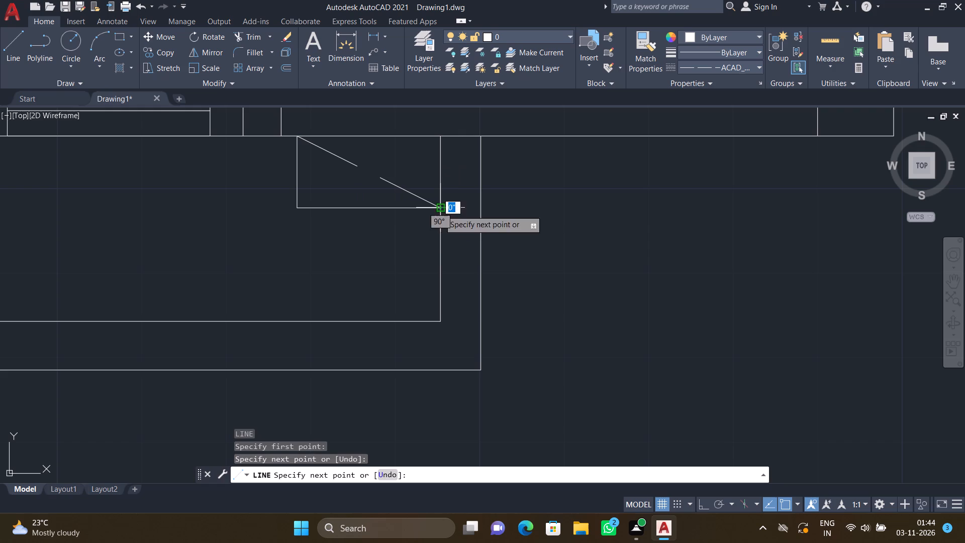
key("space")
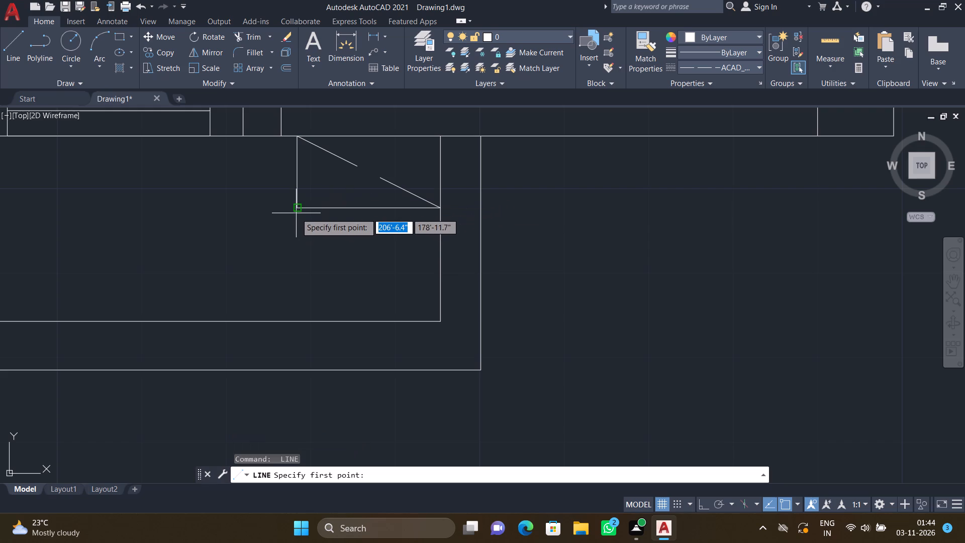
left_click(297, 209)
scroll(433, 139, "up", 3)
left_click(452, 128)
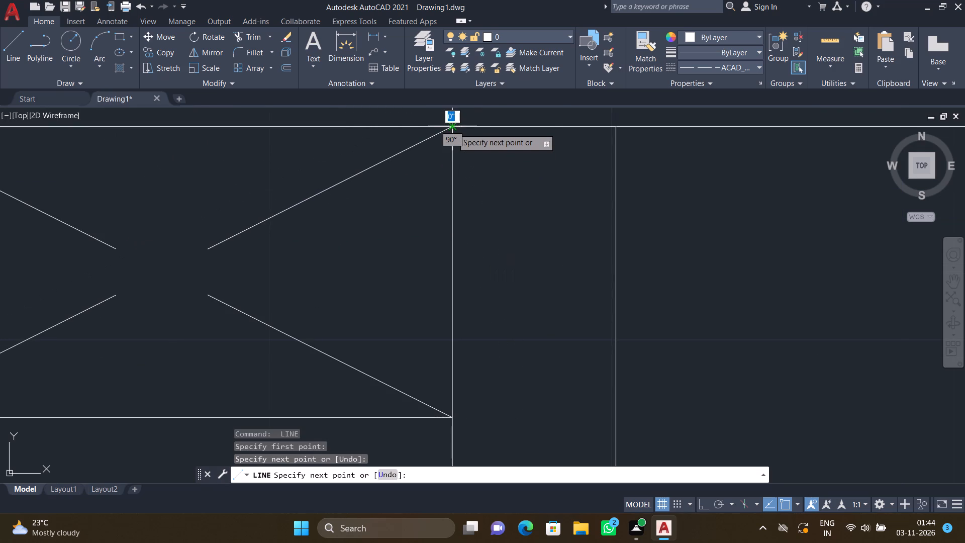
key("Return")
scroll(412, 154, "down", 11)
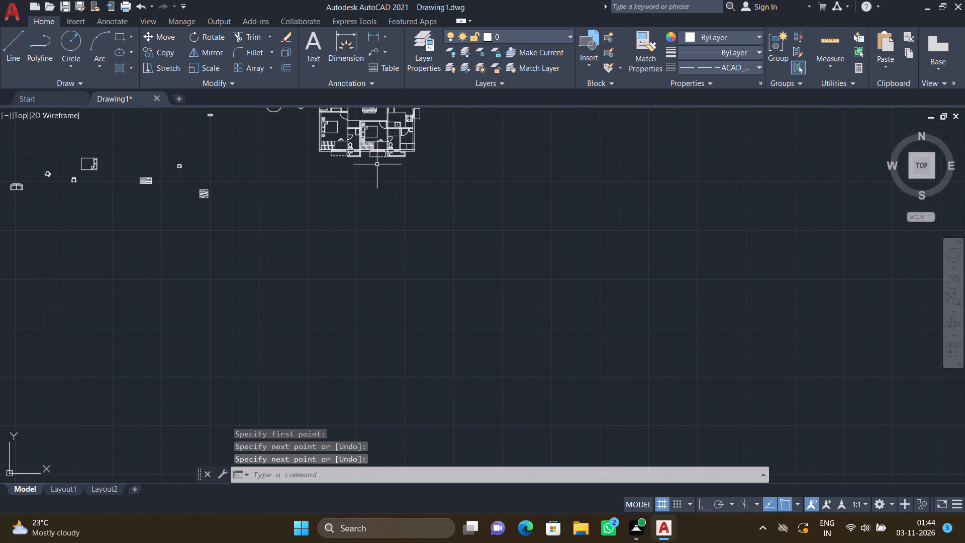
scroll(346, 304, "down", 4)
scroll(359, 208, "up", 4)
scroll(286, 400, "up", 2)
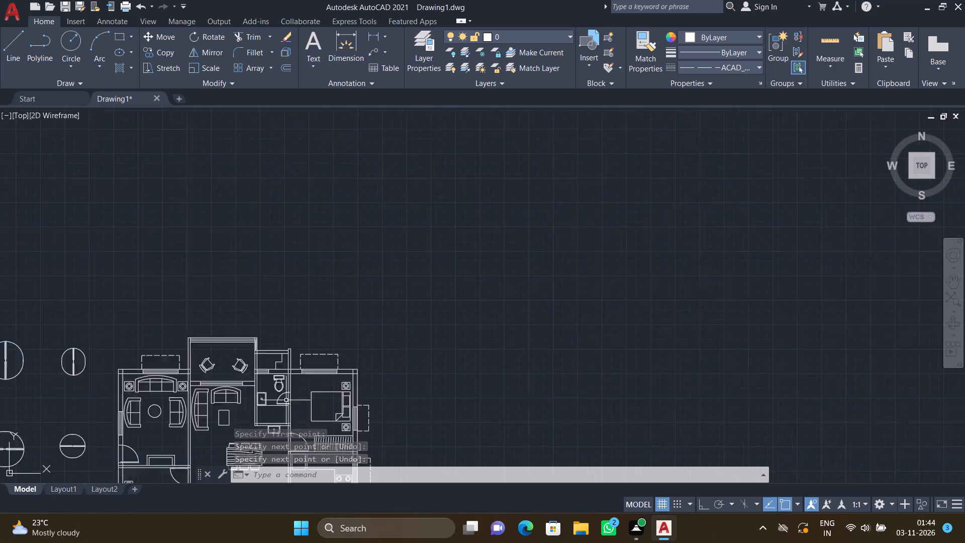
Draw two dashed diagonals in the L-shape north of the northern toilet: west arm's northwest corner to southeast corner, and southwest corner to inner corner.
scroll(286, 400, "up", 1)
scroll(269, 352, "up", 3)
key("l")
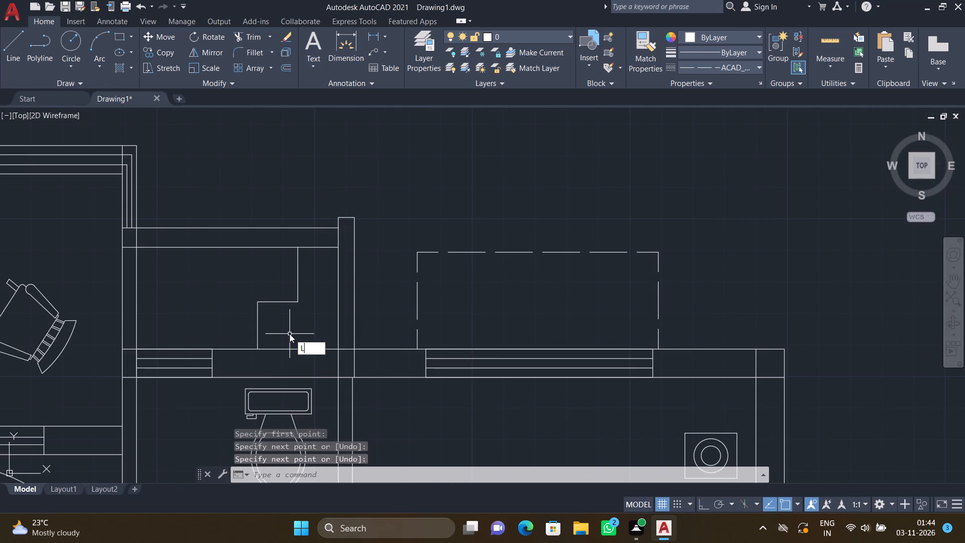
key("Return")
scroll(287, 334, "up", 3)
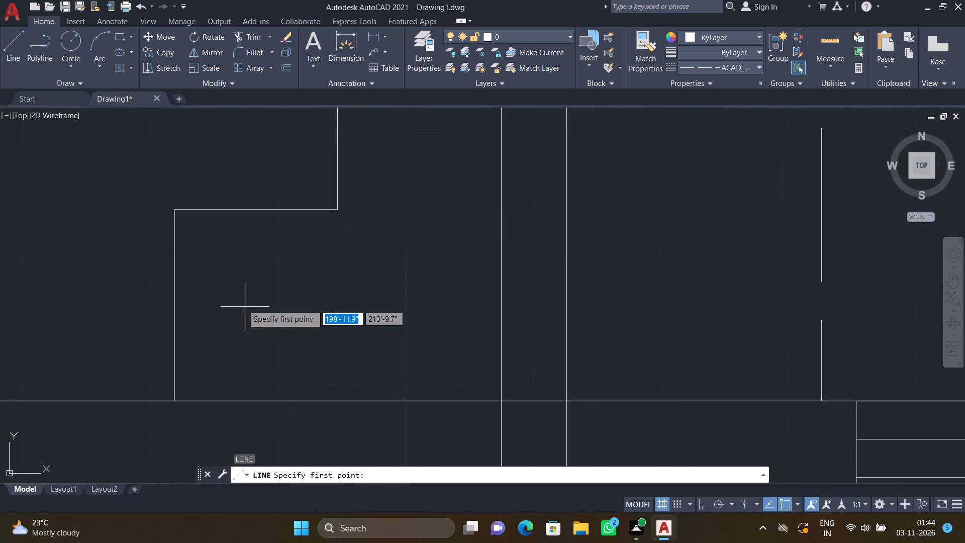
left_click_drag(176, 213, 183, 222)
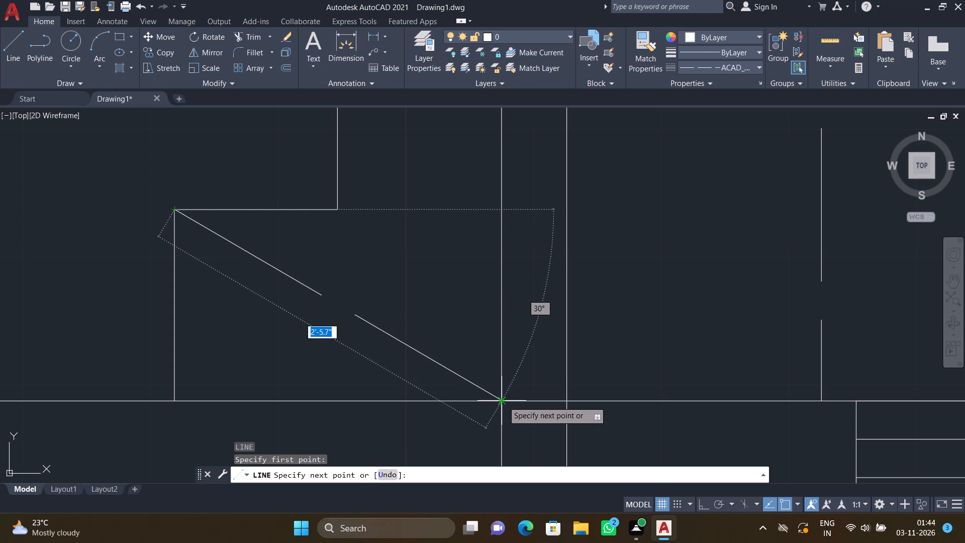
left_click(503, 401)
key("Return")
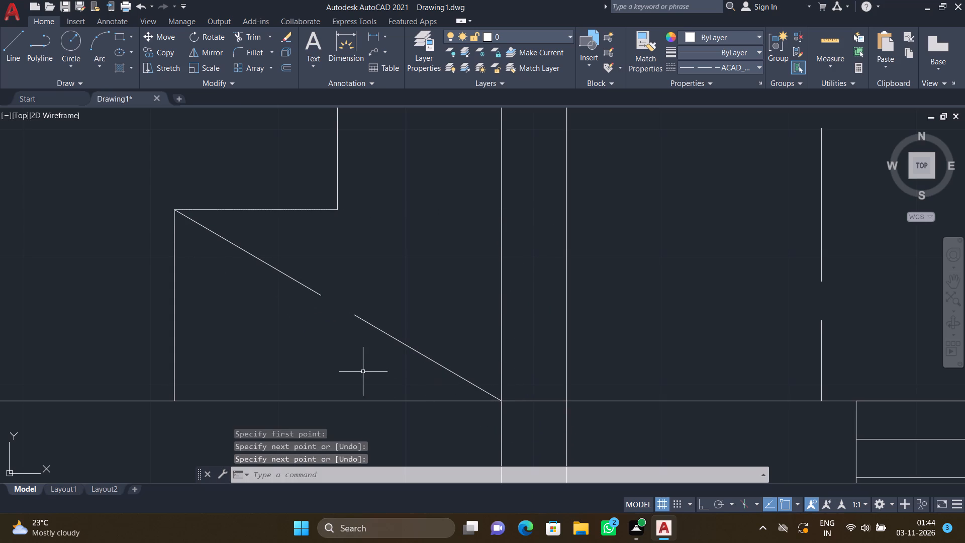
key("l")
key("Return")
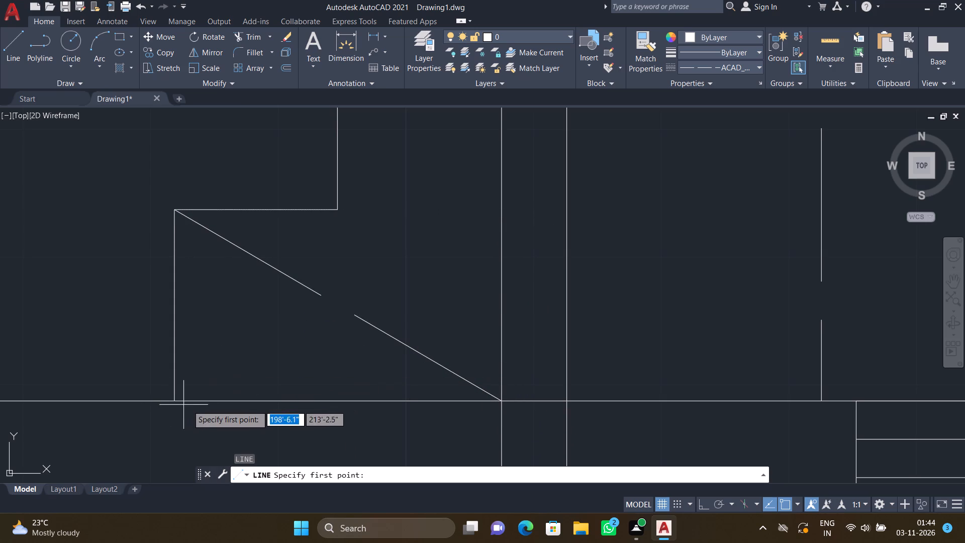
left_click(171, 399)
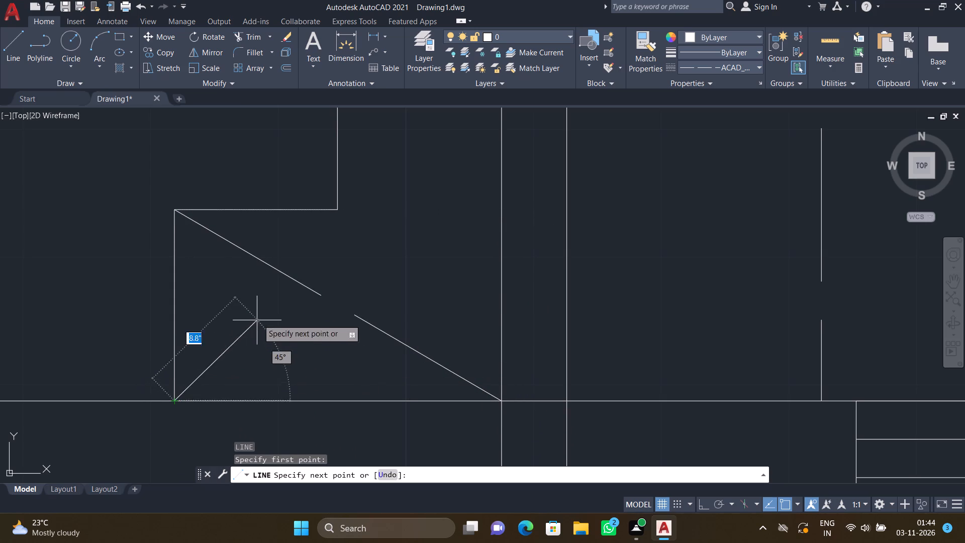
scroll(330, 219, "up", 2)
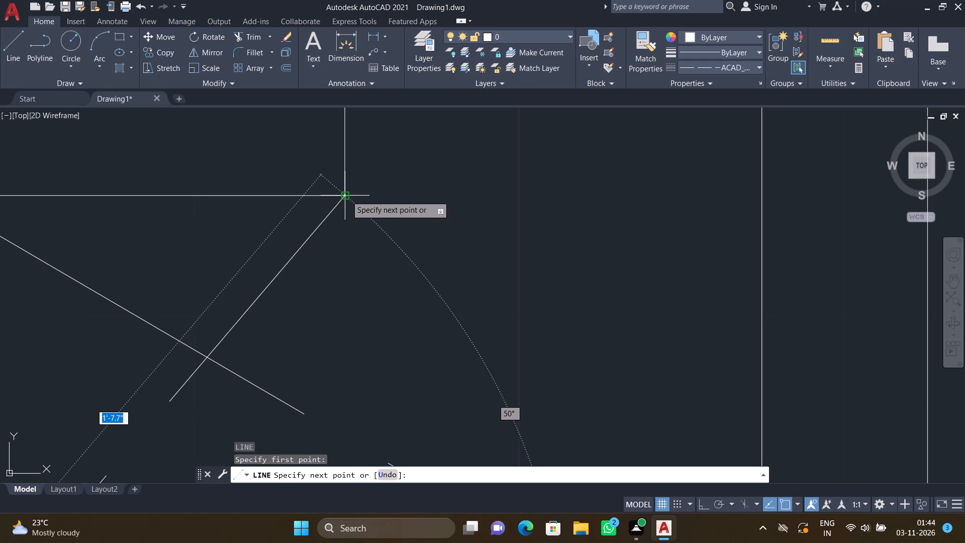
left_click(345, 196)
key("Return")
scroll(346, 197, "down", 5)
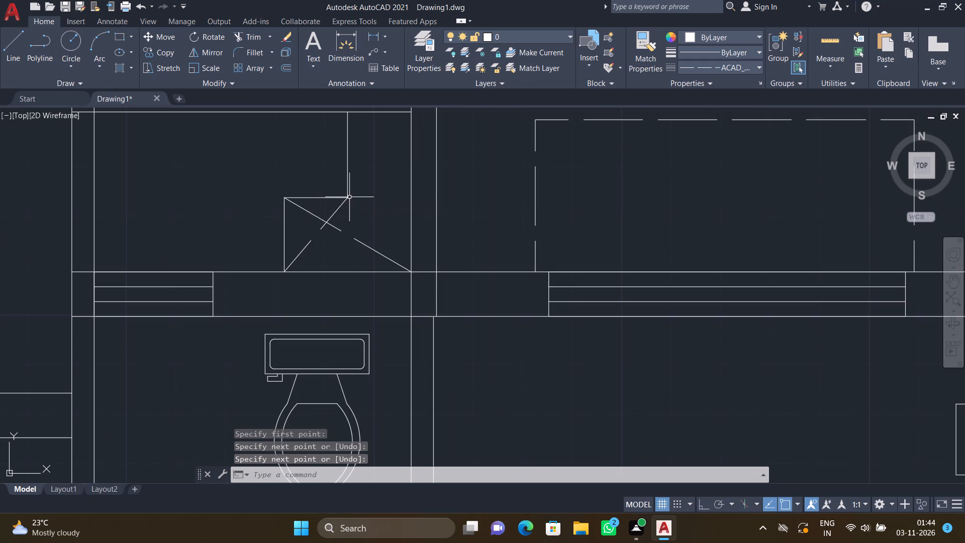
Draw two dashed diagonals in that L-shape's north arm: arm's northwest corner to the L's southeast corner, and inner corner to northeast corner.
scroll(359, 117, "down", 1)
scroll(358, 112, "up", 3)
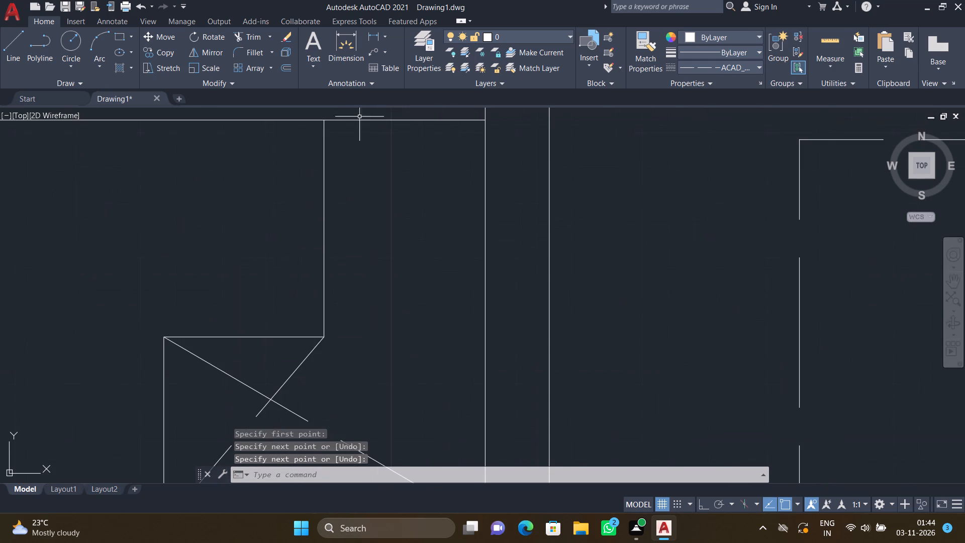
key("l")
key("Return")
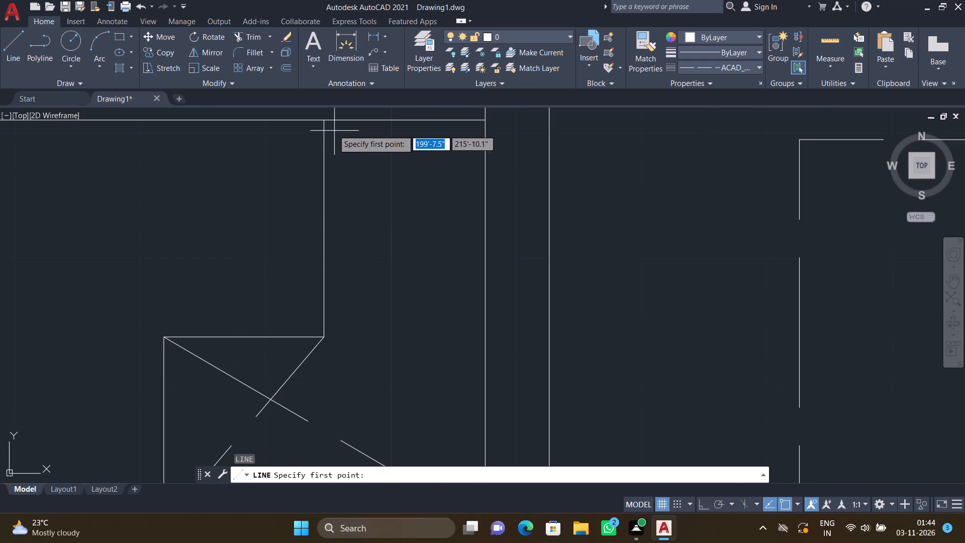
left_click_drag(324, 122, 341, 150)
scroll(395, 284, "down", 3)
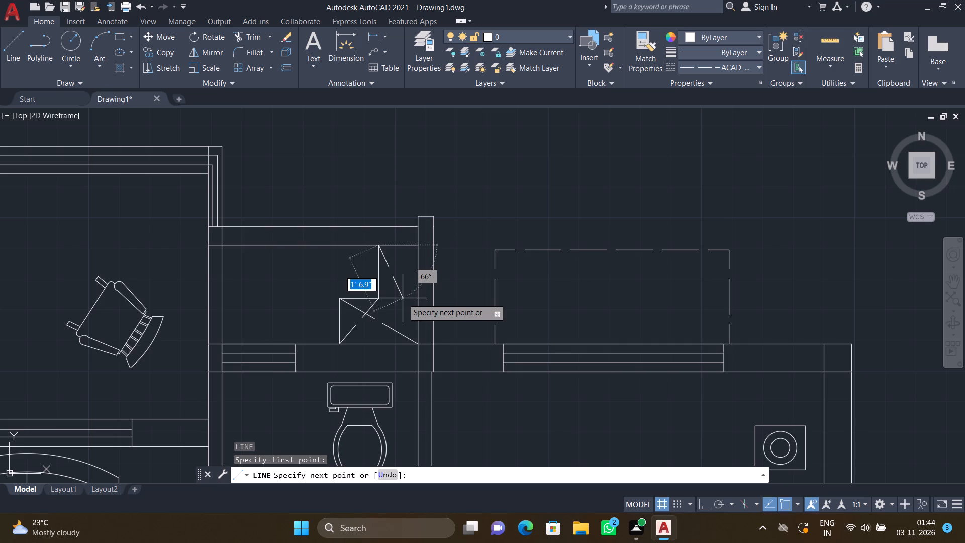
scroll(400, 306, "up", 2)
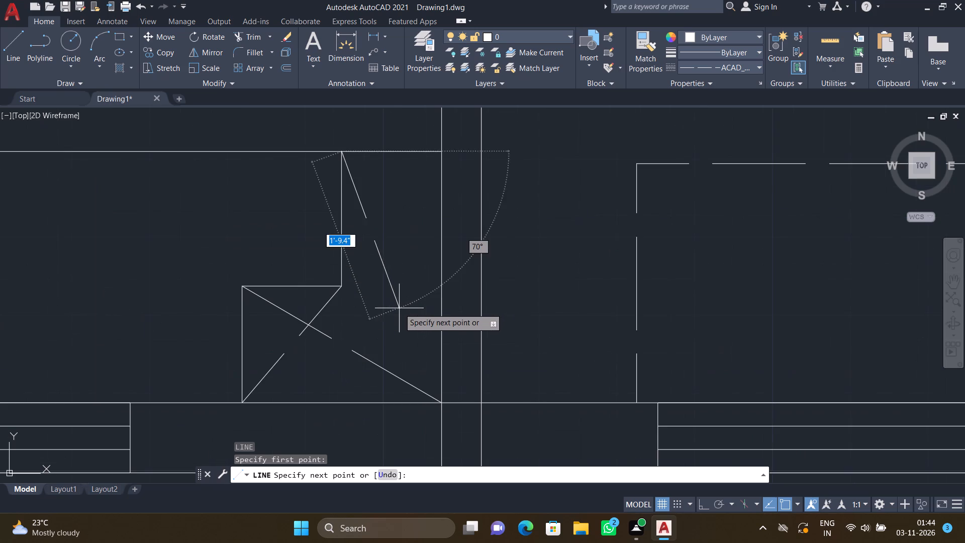
scroll(419, 380, "up", 2)
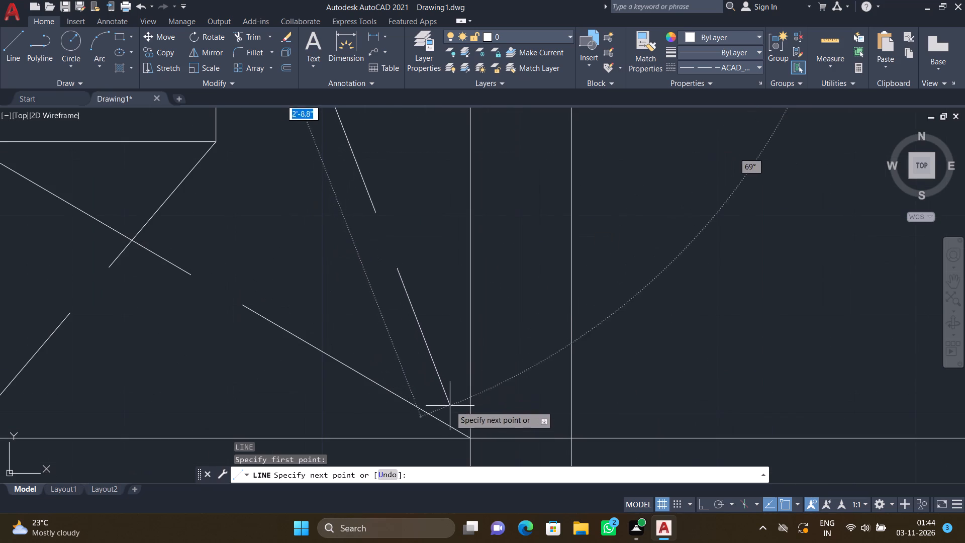
left_click(471, 437)
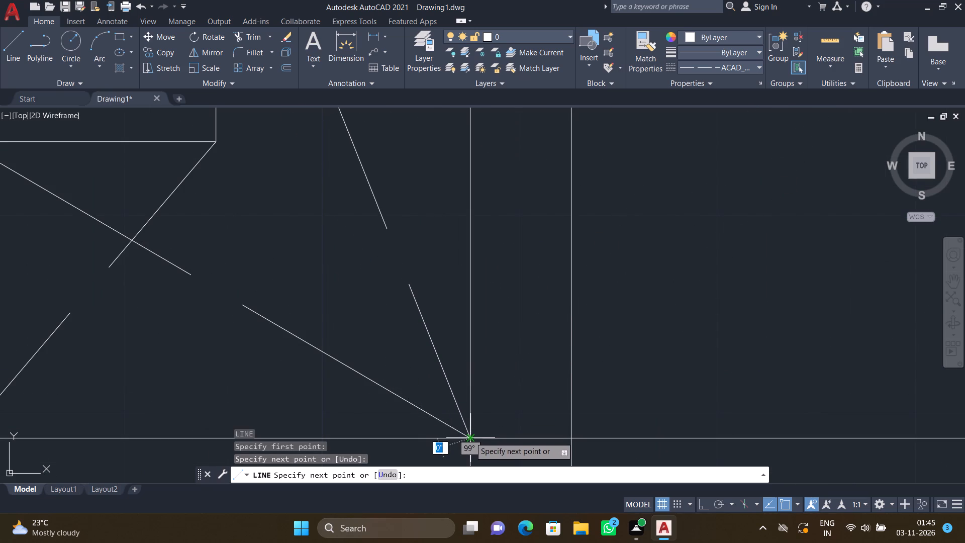
key("Return")
scroll(439, 378, "down", 4)
scroll(421, 293, "up", 4)
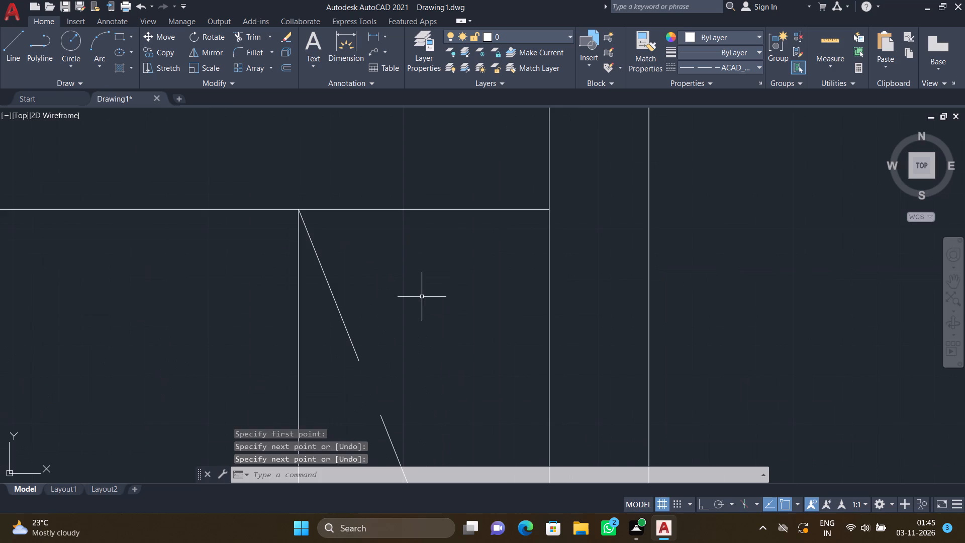
key("l")
key("Return")
scroll(378, 341, "down", 4)
scroll(369, 383, "up", 2)
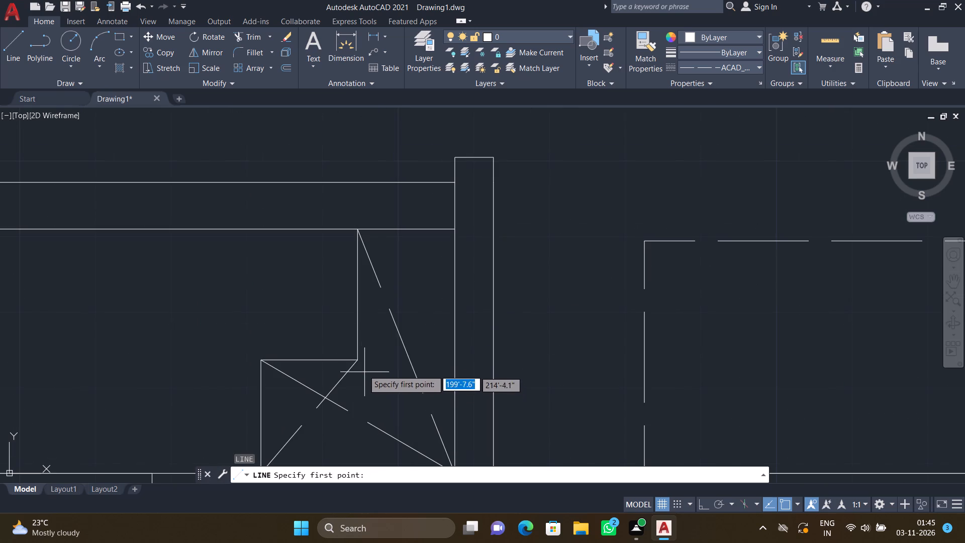
left_click(358, 358)
scroll(447, 236, "up", 1)
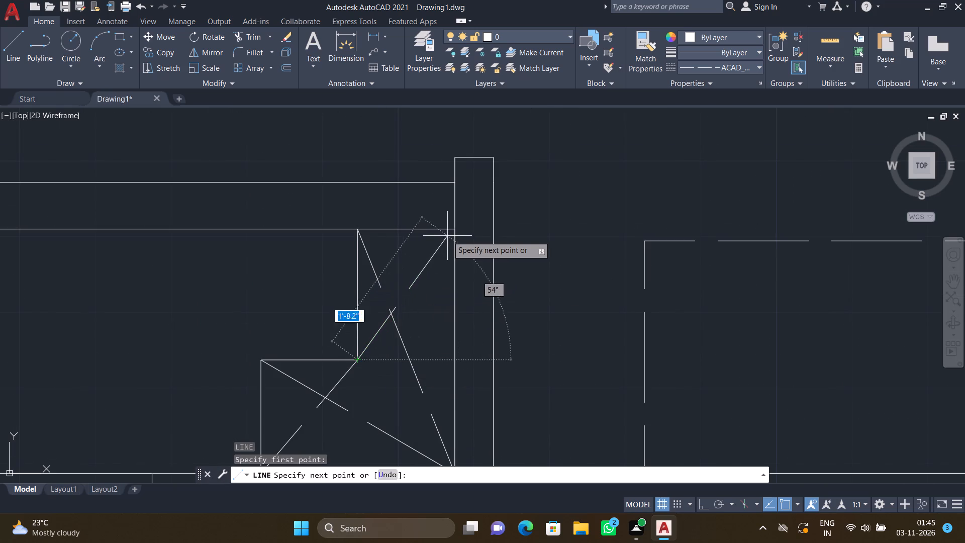
scroll(447, 236, "up", 2)
left_click(466, 208)
key("Return")
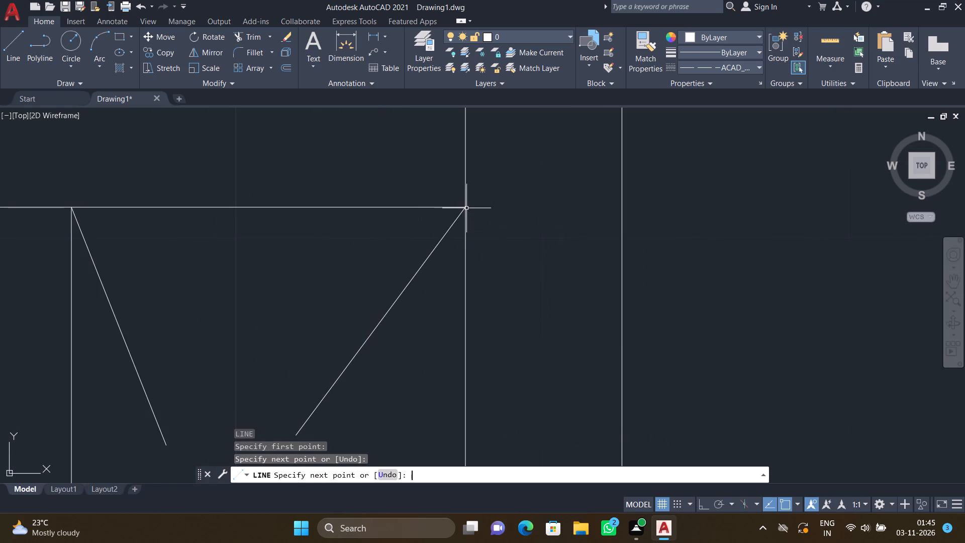
Turn on Ortho mode.
scroll(426, 259, "down", 6)
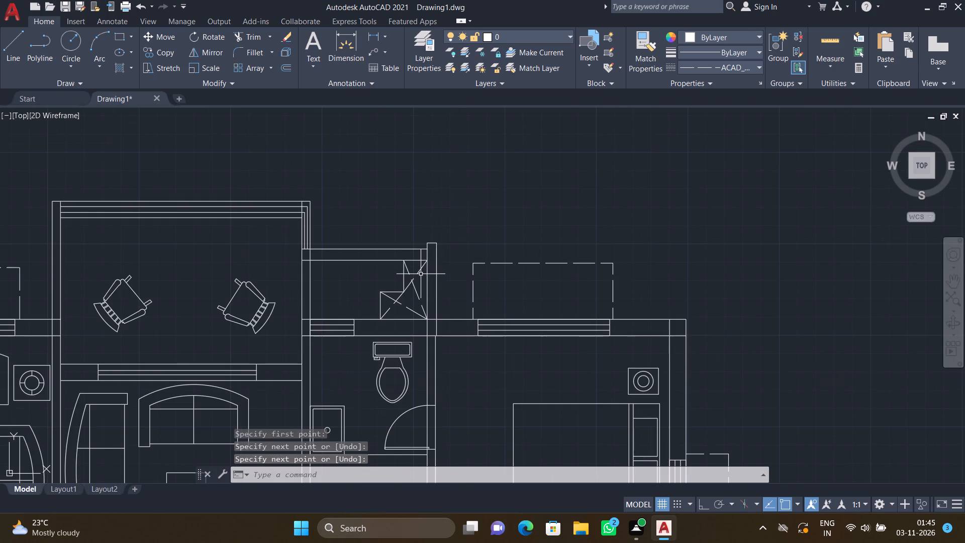
scroll(413, 292, "down", 5)
scroll(391, 403, "up", 1)
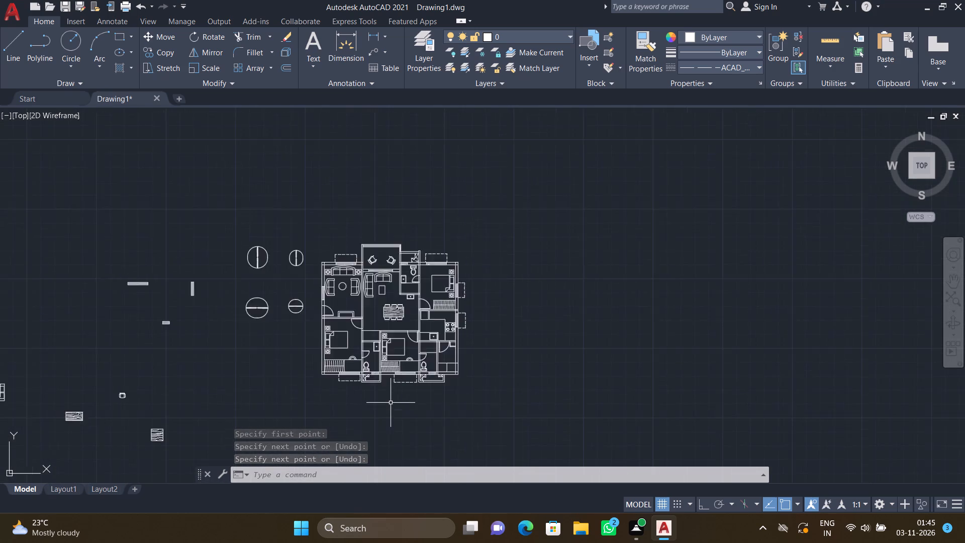
scroll(391, 403, "up", 2)
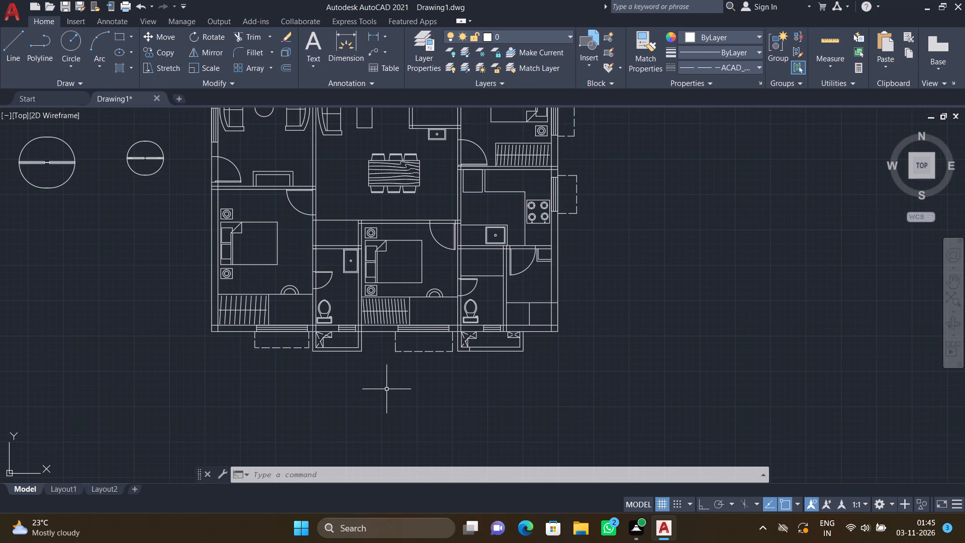
key("F8")
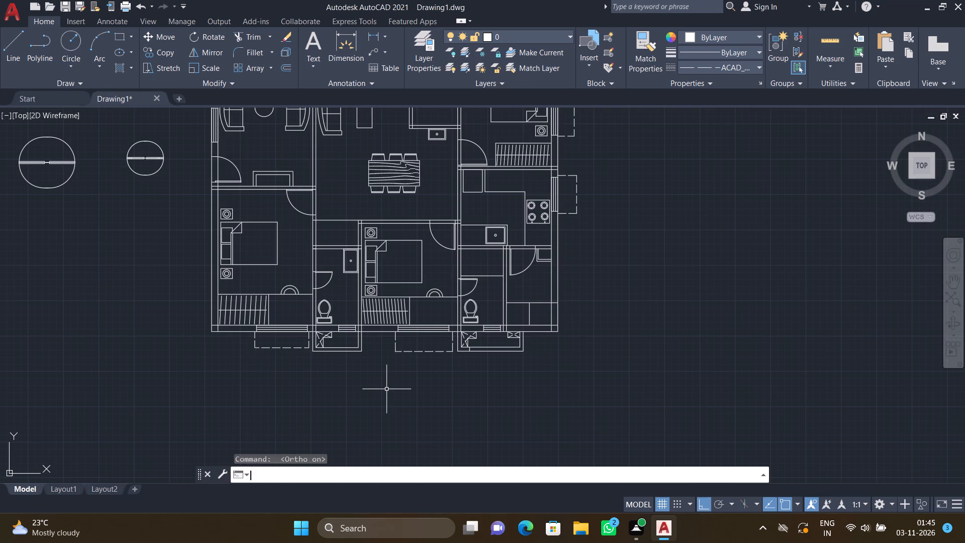
key("l")
key("Escape")
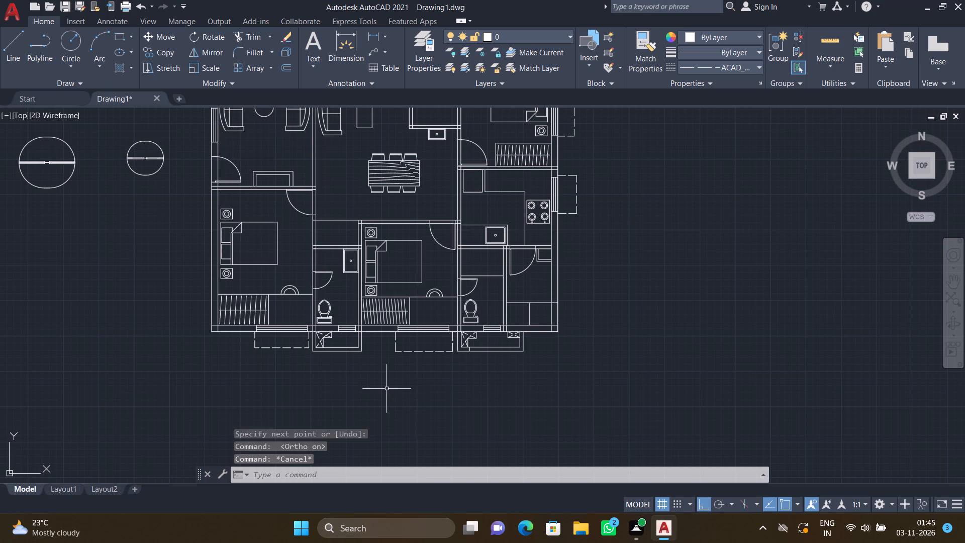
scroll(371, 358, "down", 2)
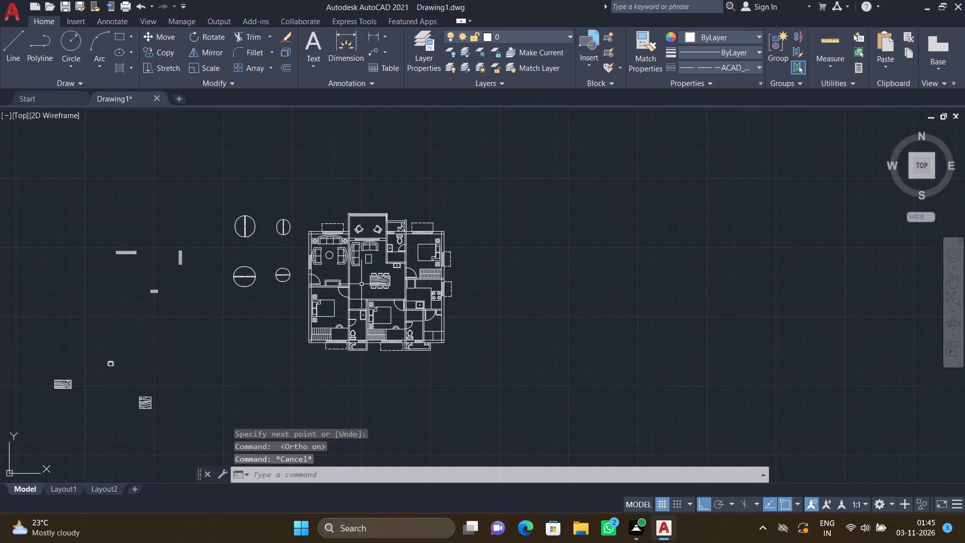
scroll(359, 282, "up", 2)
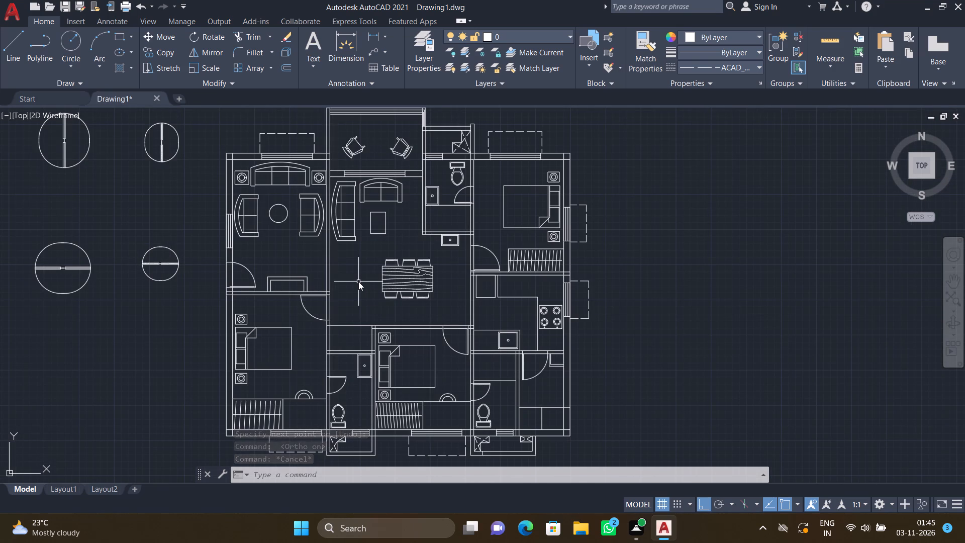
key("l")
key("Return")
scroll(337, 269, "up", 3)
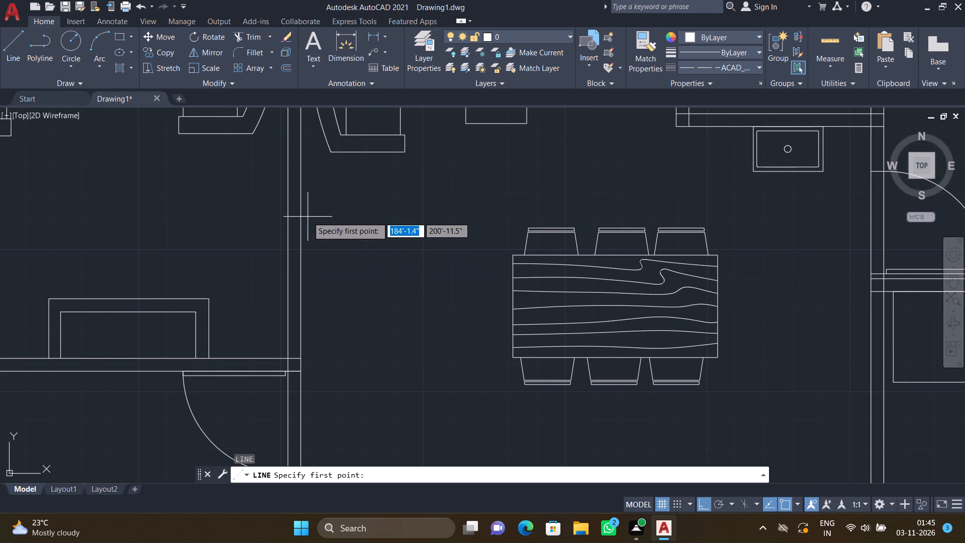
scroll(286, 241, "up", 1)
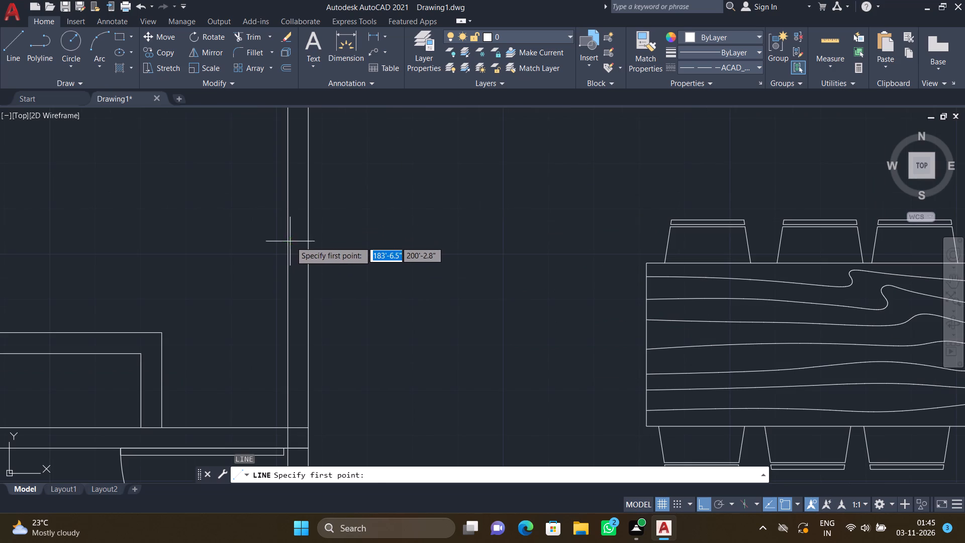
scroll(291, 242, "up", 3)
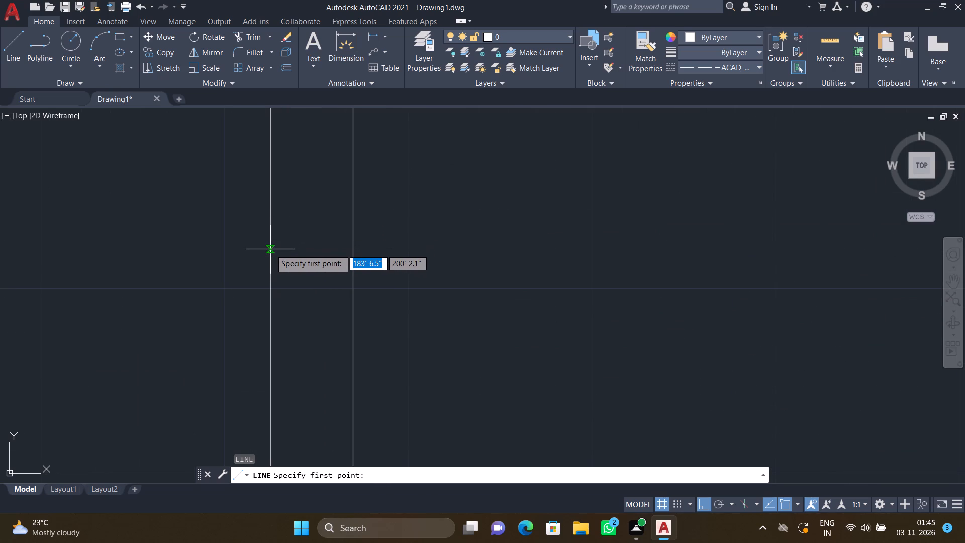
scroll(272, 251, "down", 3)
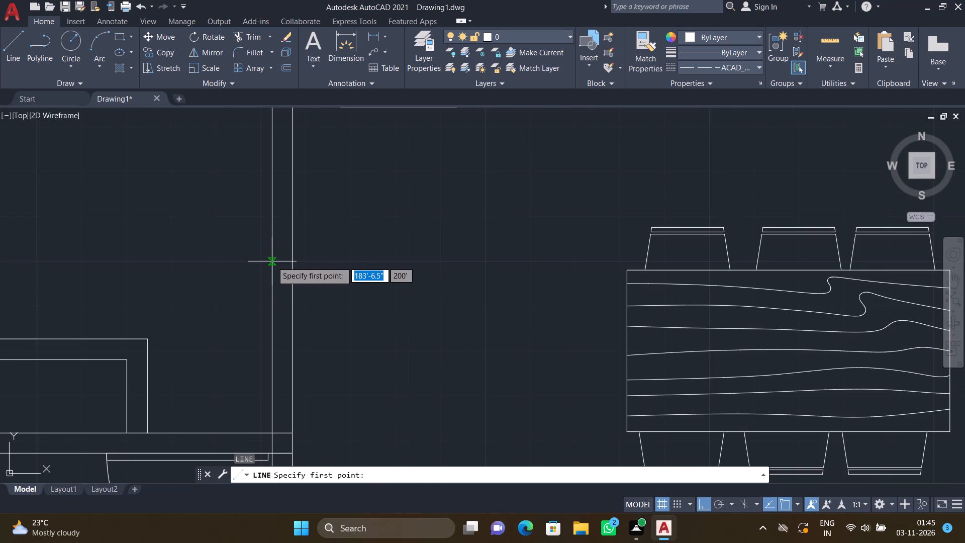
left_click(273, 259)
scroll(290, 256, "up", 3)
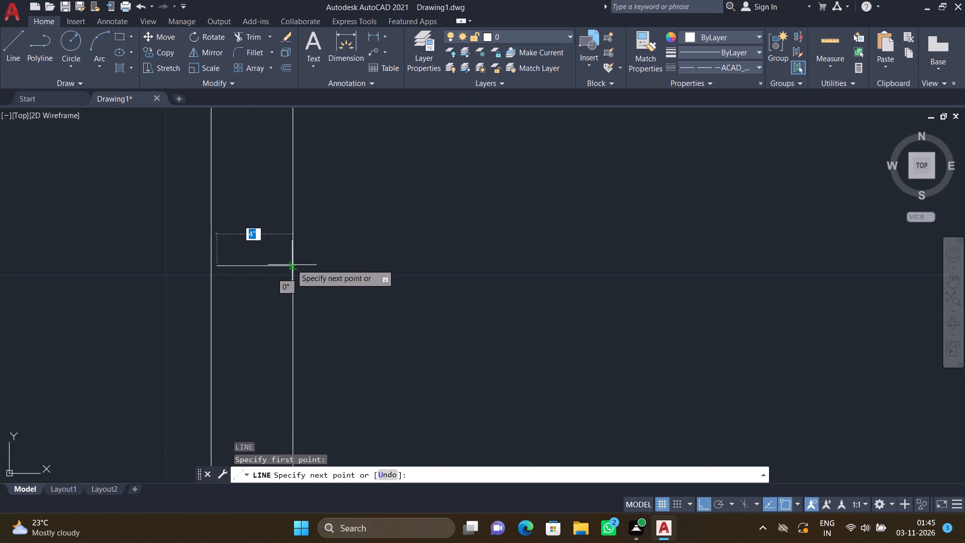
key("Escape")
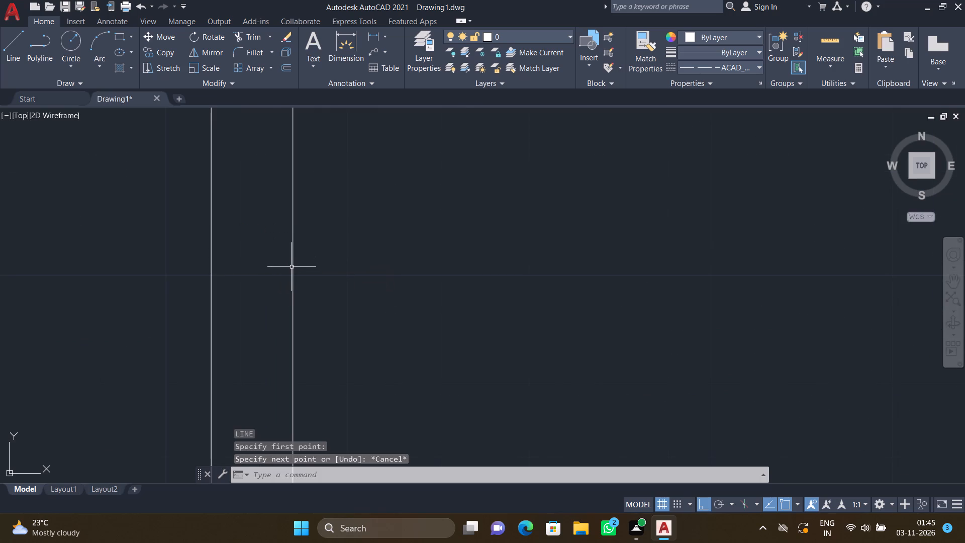
Draw a short horizontal line across the wall between the western living room and the dining area, slightly north of the console unit.
key("l")
key("Return")
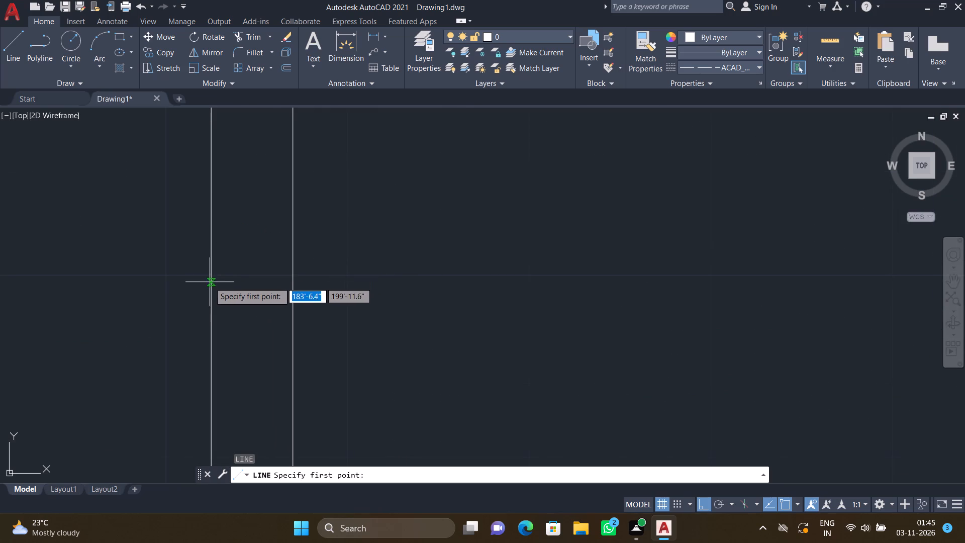
left_click(211, 272)
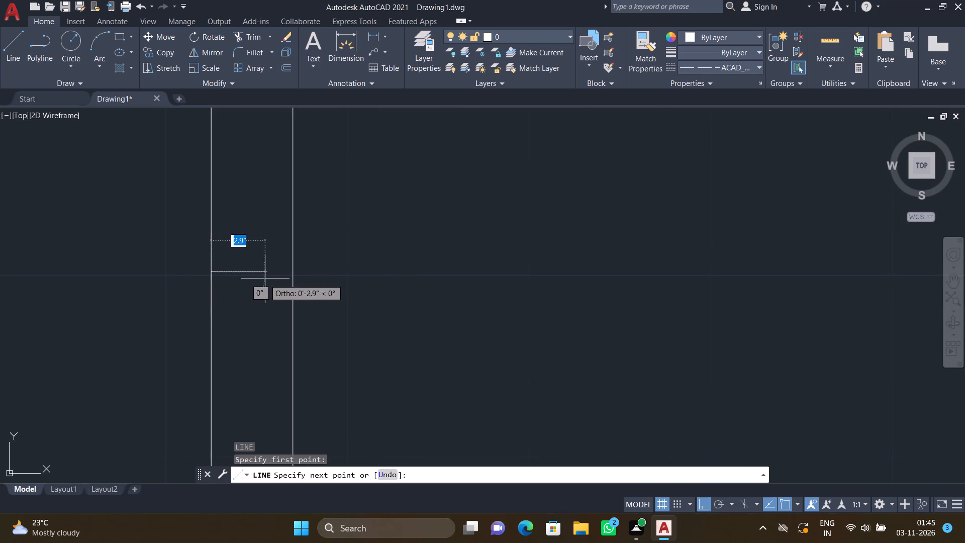
left_click(295, 270)
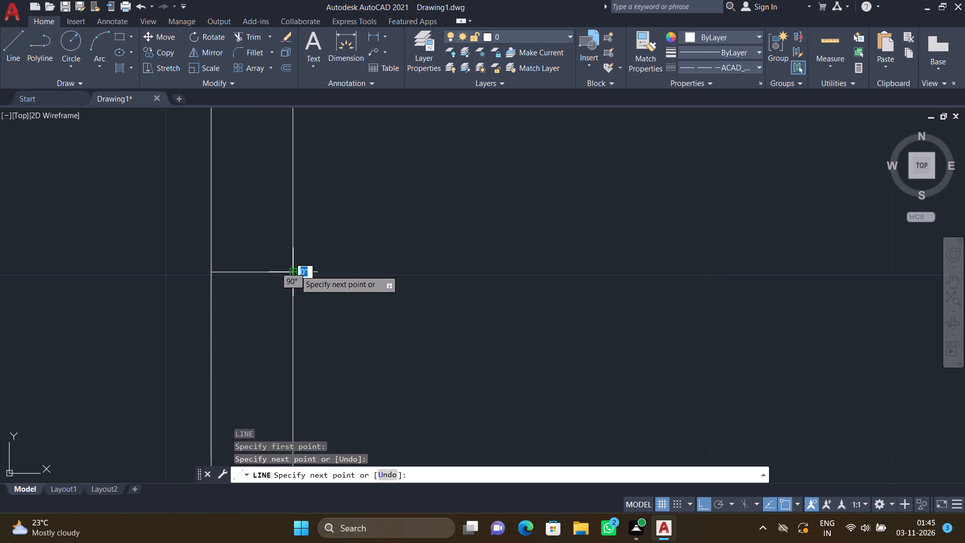
key("Return")
scroll(296, 283, "down", 5)
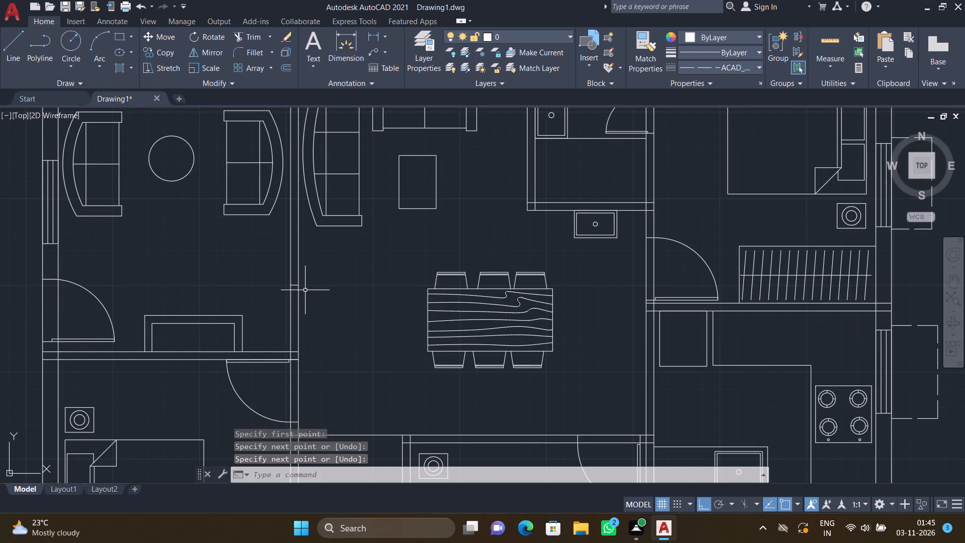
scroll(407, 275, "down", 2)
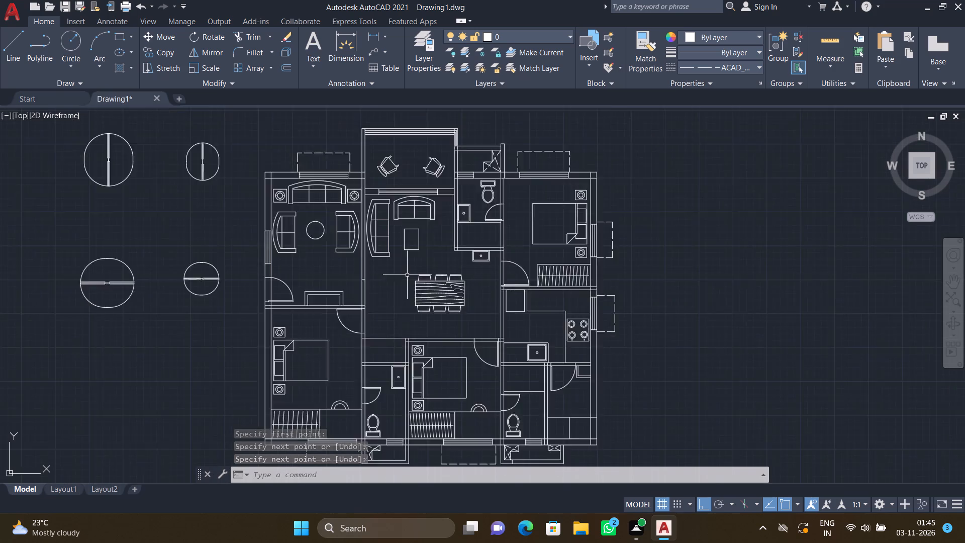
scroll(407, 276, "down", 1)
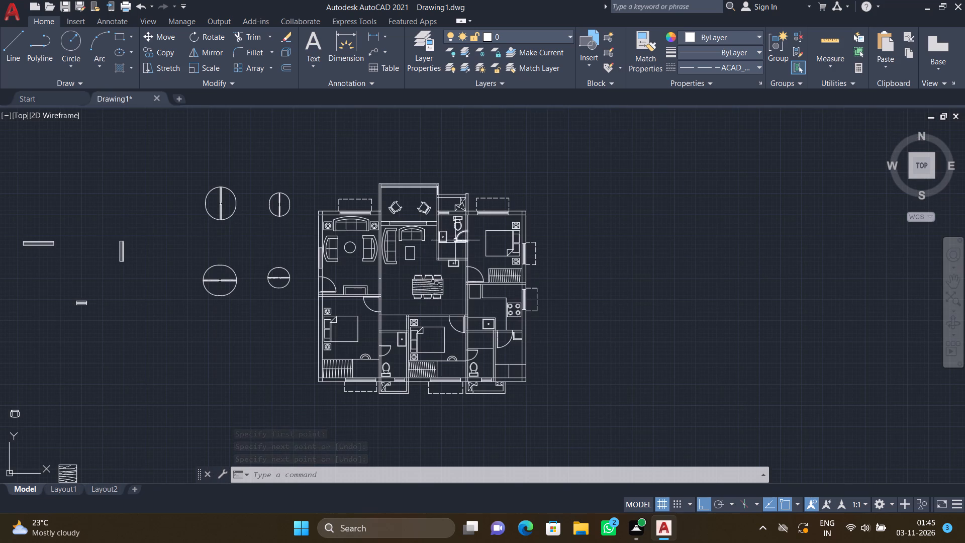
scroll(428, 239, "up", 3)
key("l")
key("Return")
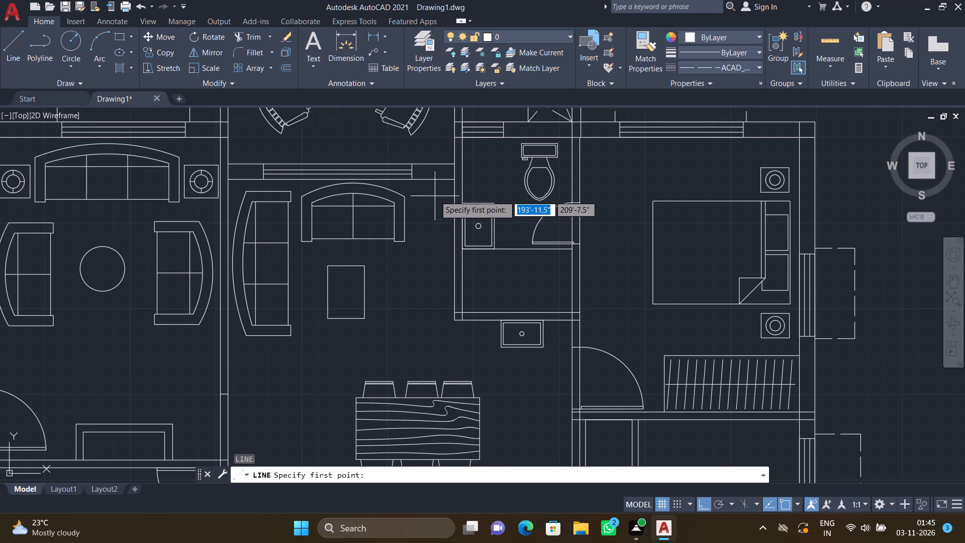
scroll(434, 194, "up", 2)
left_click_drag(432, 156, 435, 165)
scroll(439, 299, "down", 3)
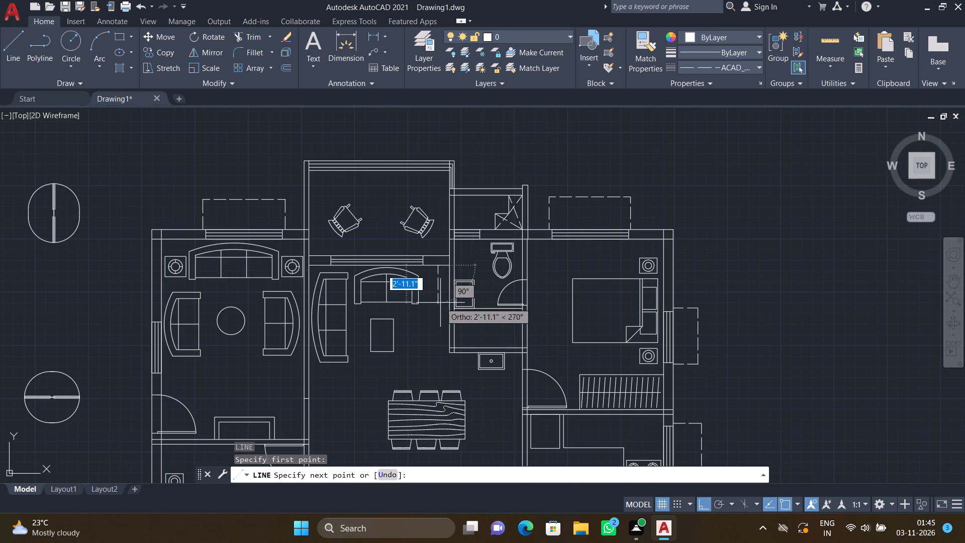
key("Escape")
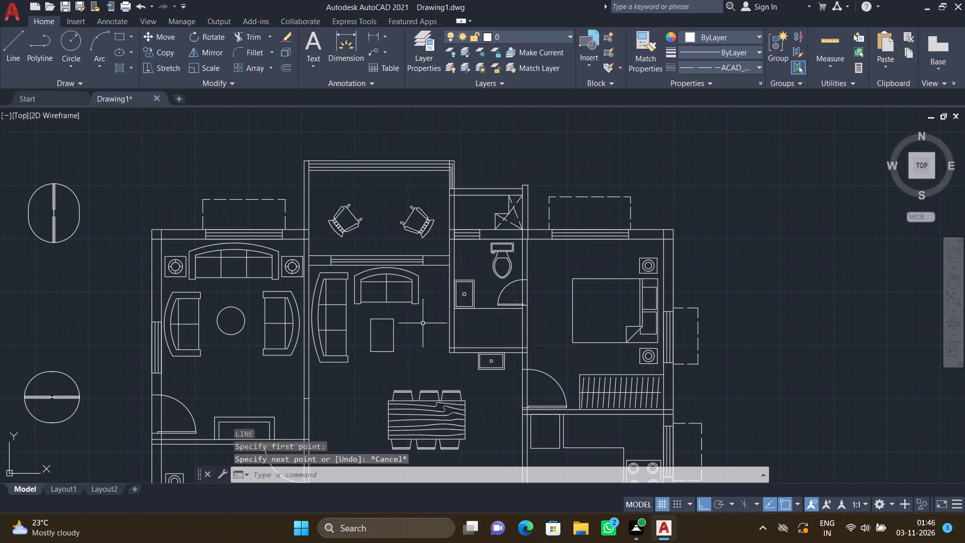
Draw a horizontal line about 4.5" long across the dining–kitchen wall, slightly north of the southern edge of the kitchen's northwest square unit.
scroll(472, 330, "down", 1)
scroll(501, 361, "up", 3)
key("l")
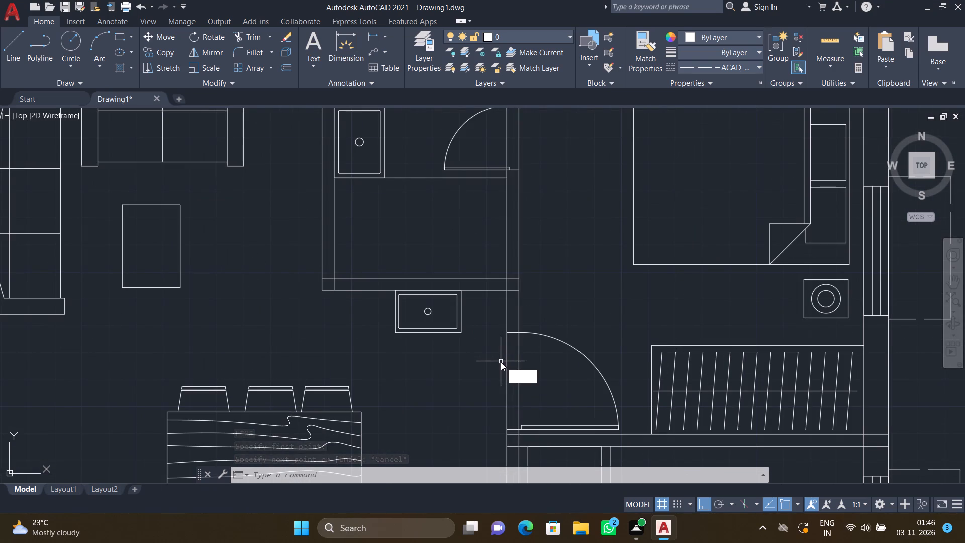
key("Return")
scroll(500, 383, "down", 4)
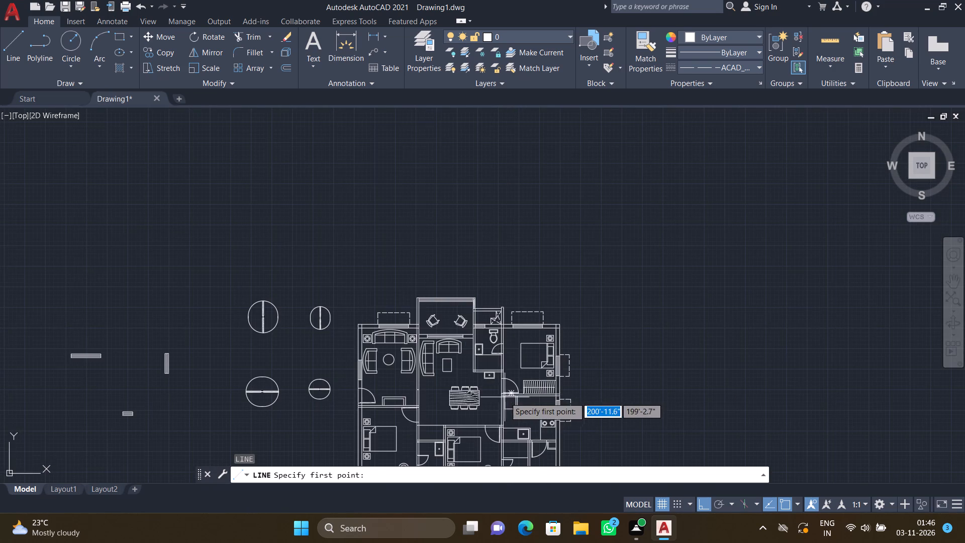
scroll(511, 424, "up", 3)
scroll(469, 377, "up", 2)
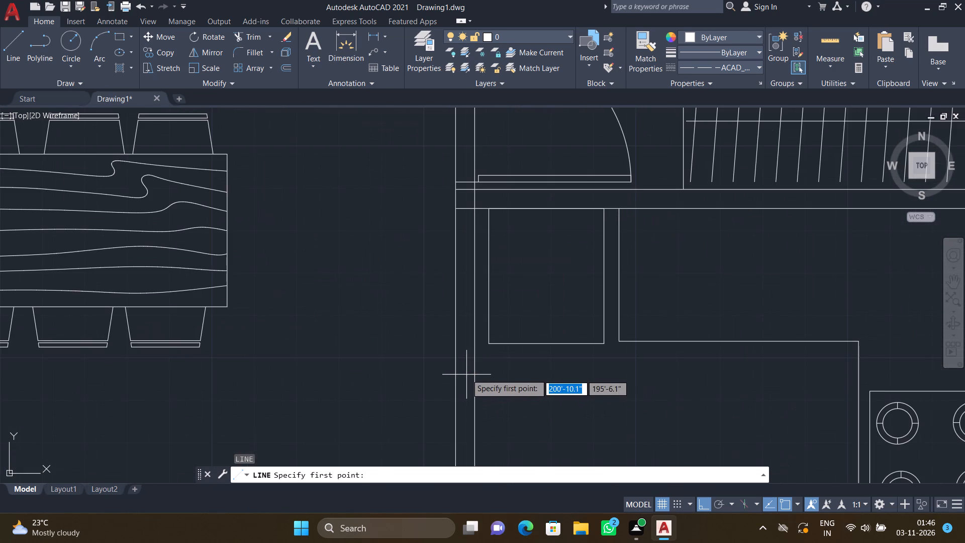
scroll(455, 356, "up", 2)
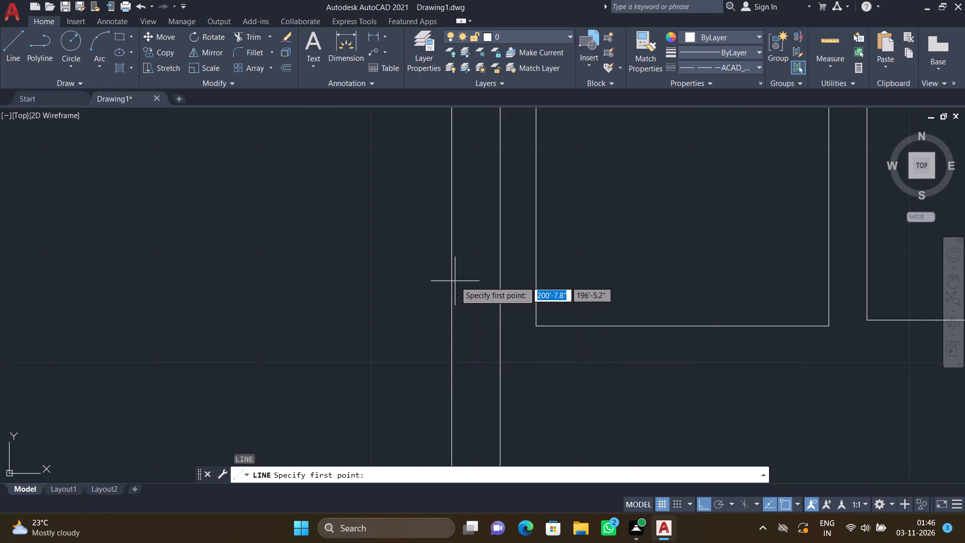
left_click(452, 260)
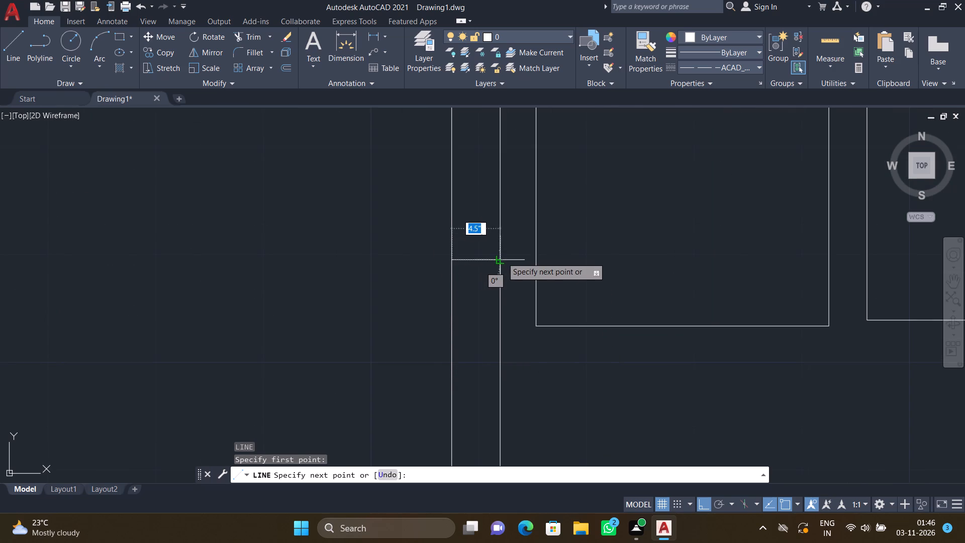
left_click(502, 257)
key("Return")
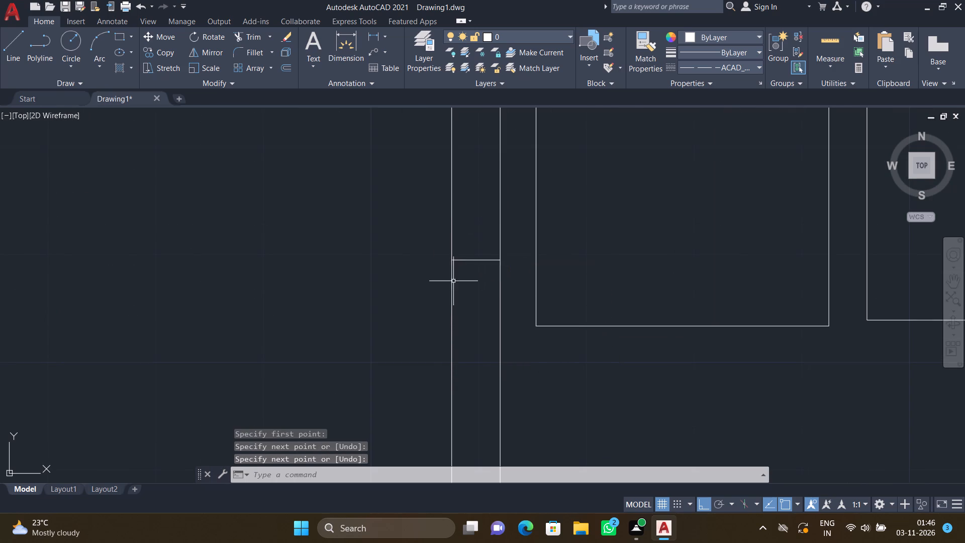
Trim the wall lines south of the two short cross lines to open the living–dining and dining–kitchen passages.
scroll(455, 274, "up", 3)
scroll(459, 276, "down", 6)
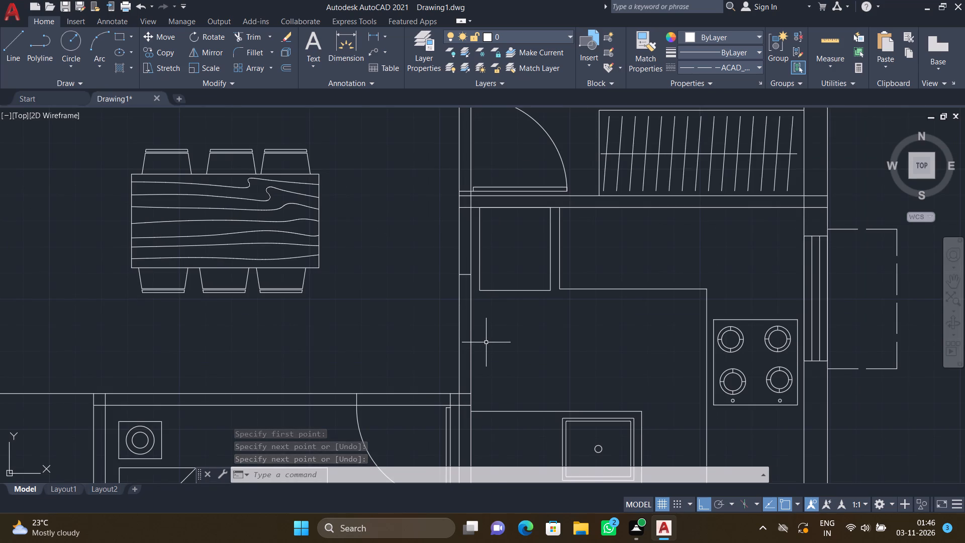
type("TR")
key("Return")
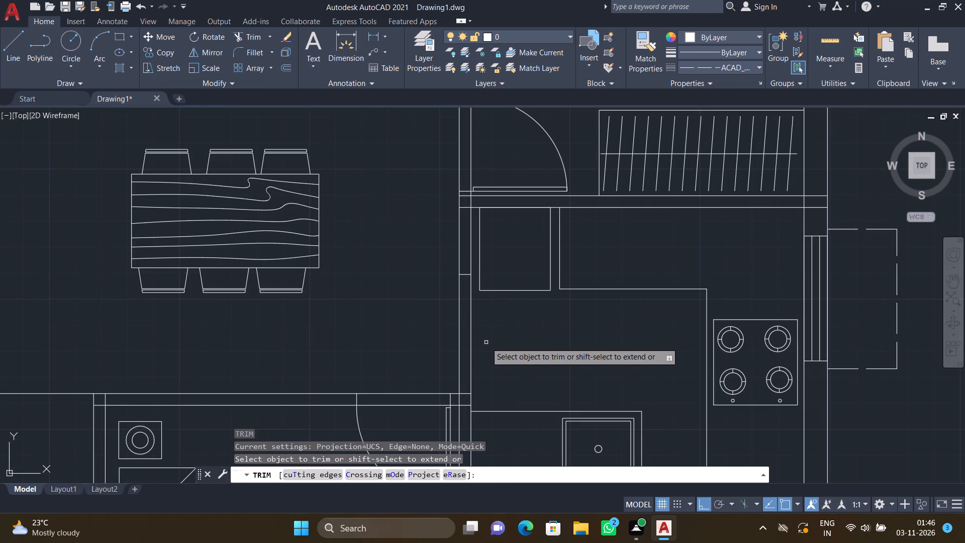
scroll(427, 273, "down", 5)
scroll(342, 276, "up", 3)
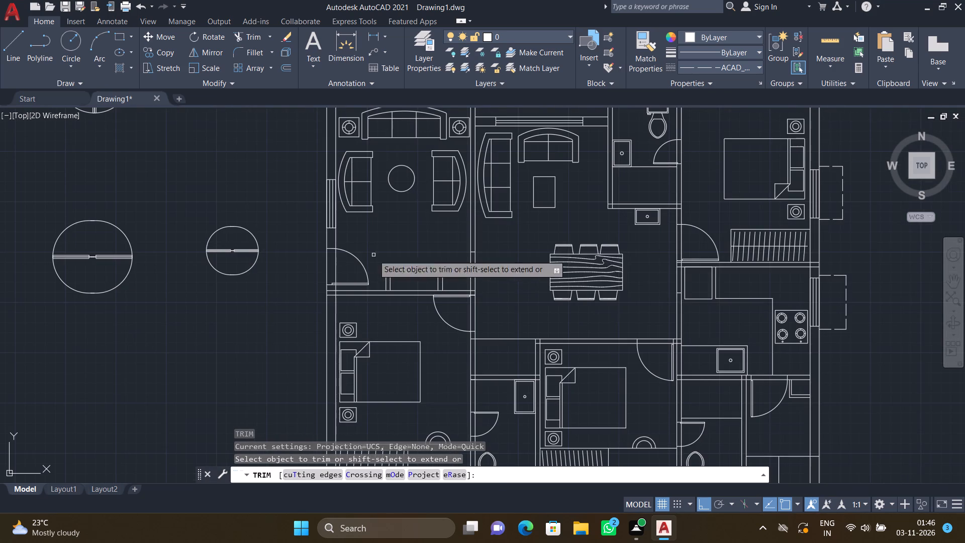
scroll(468, 275, "up", 3)
left_click_drag(453, 263, 523, 284)
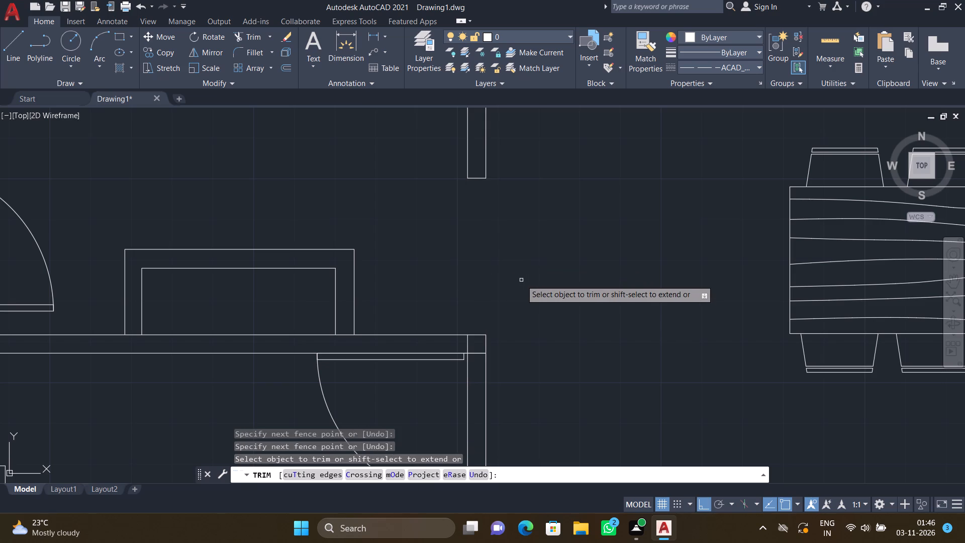
scroll(534, 290, "down", 5)
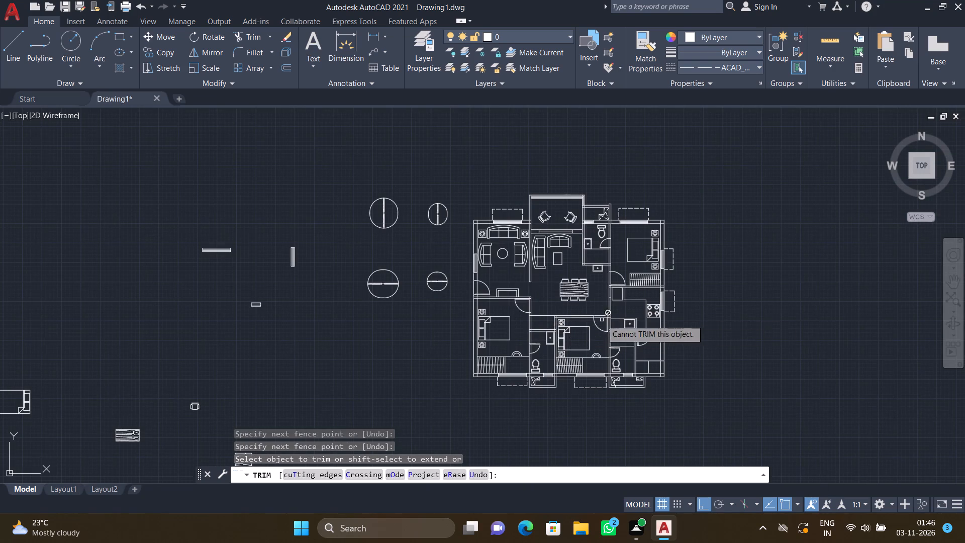
scroll(617, 307, "up", 4)
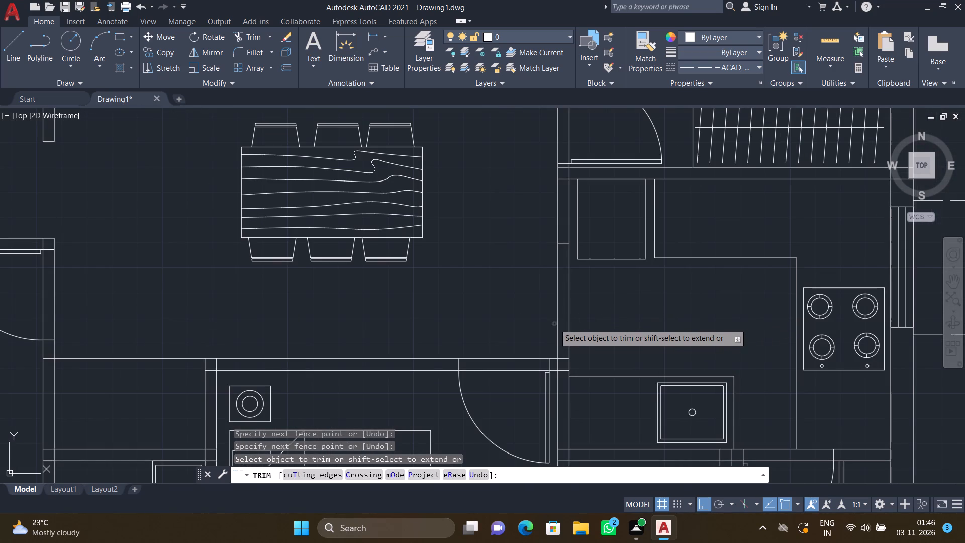
left_click_drag(547, 312, 576, 318)
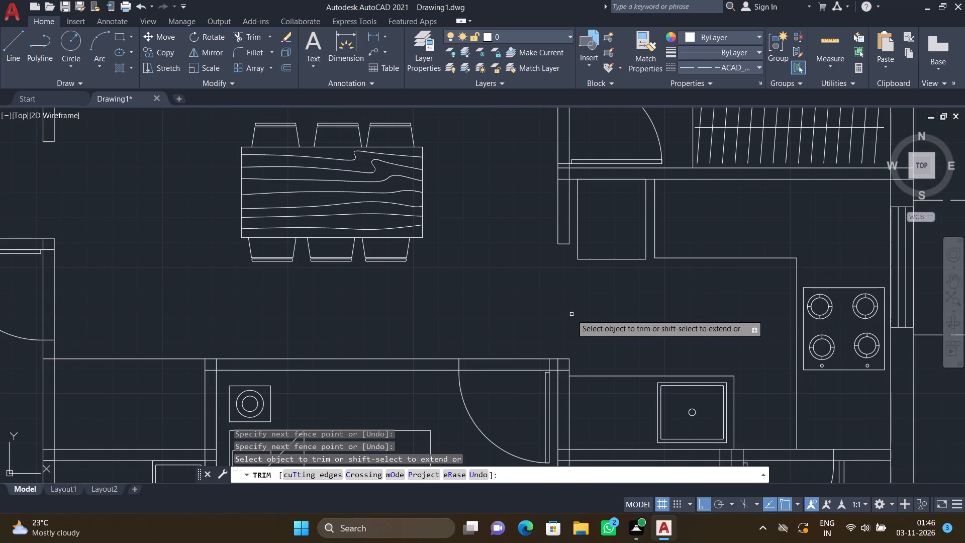
key("Return")
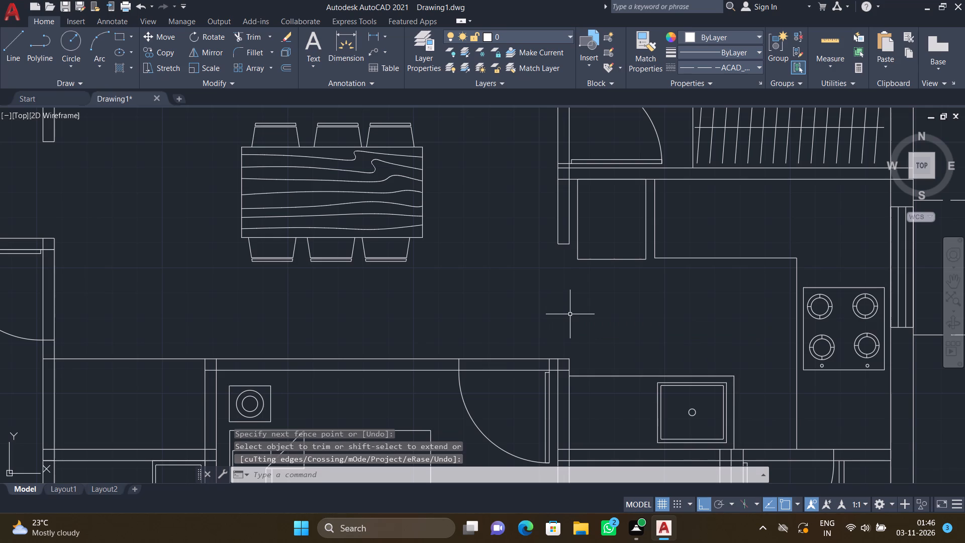
Draw a dashed vertical line along the west face of the dining–kitchen opening, from the wall end to the southern wall.
key("l")
key("Return")
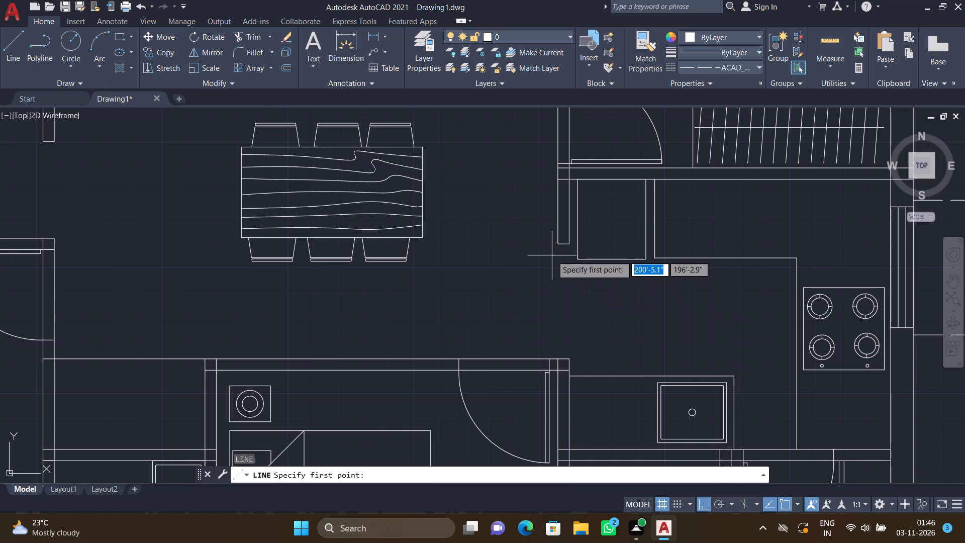
scroll(552, 254, "up", 1)
left_click(559, 238)
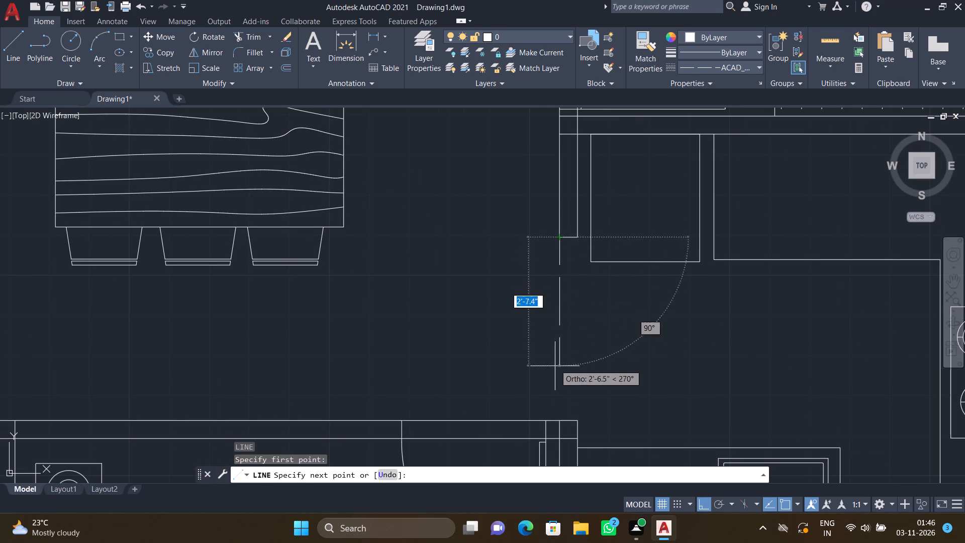
left_click(558, 424)
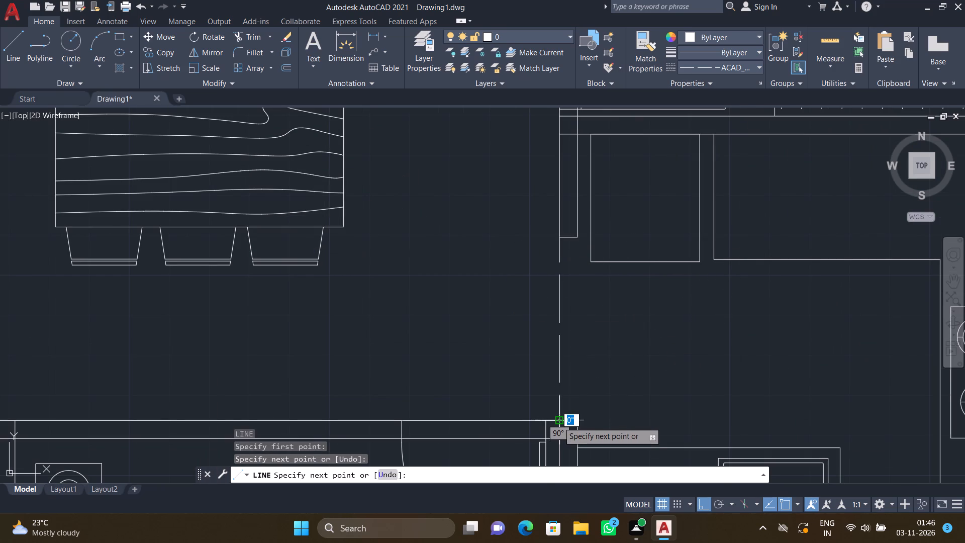
key("Return")
Draw a dashed vertical line along the east face of the dining–kitchen opening, from the wall end's corner to the southern wall's corner.
key("l")
key("Return")
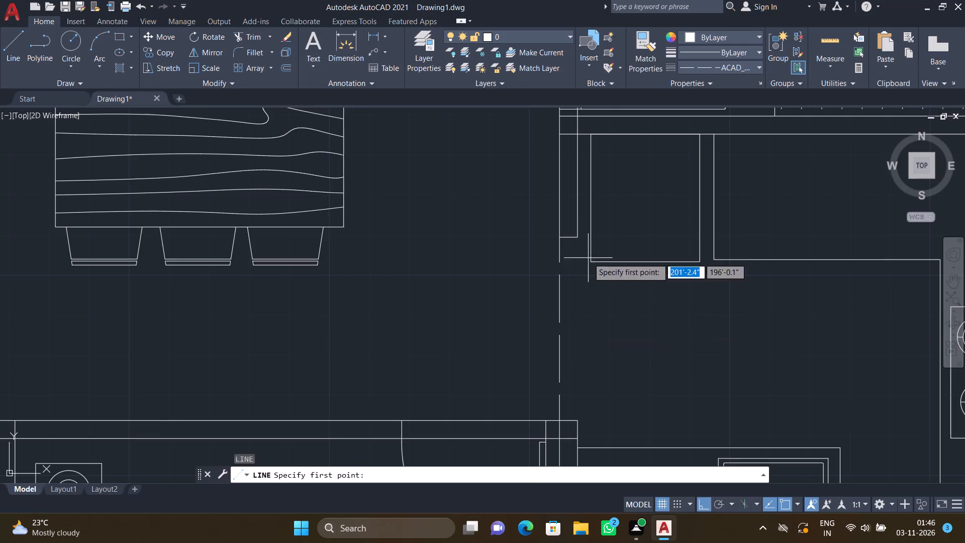
scroll(583, 242, "up", 3)
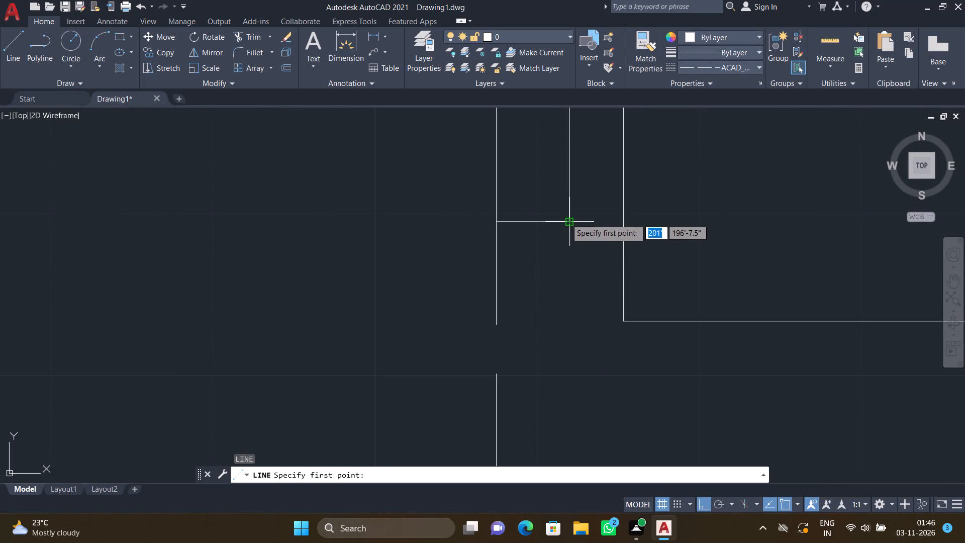
left_click_drag(566, 219, 568, 229)
scroll(566, 333, "down", 4)
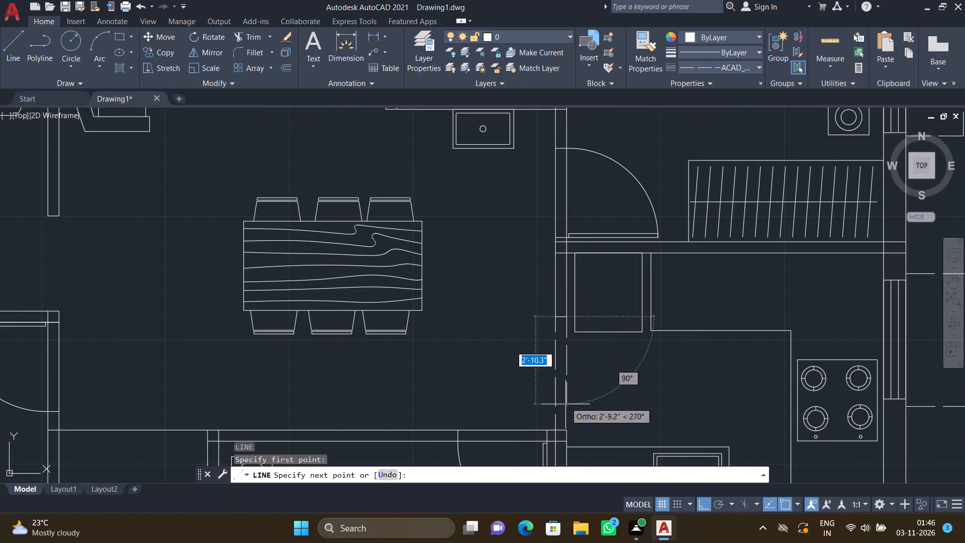
scroll(565, 421, "up", 3)
scroll(563, 431, "down", 1)
scroll(563, 438, "up", 2)
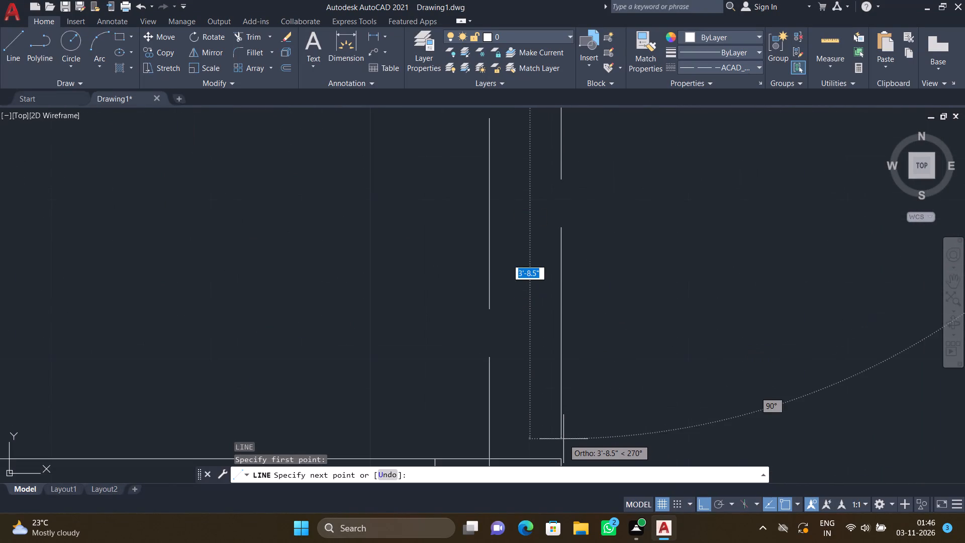
scroll(562, 445, "down", 2)
scroll(559, 450, "up", 3)
left_click(559, 451)
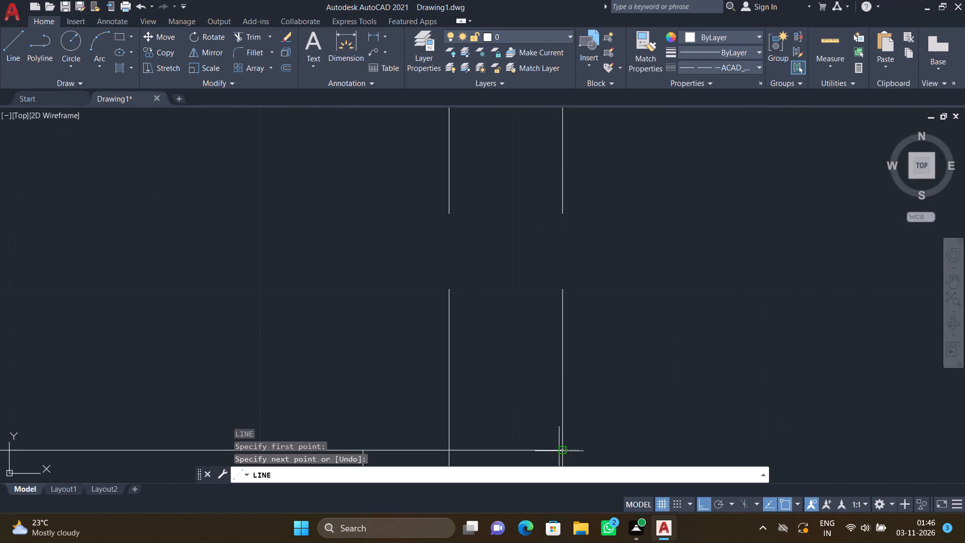
key("Return")
Draw a dashed vertical line about 3'-2" long along the west face of the living–dining opening, down to the southern wall.
scroll(503, 418, "down", 4)
scroll(458, 352, "down", 3)
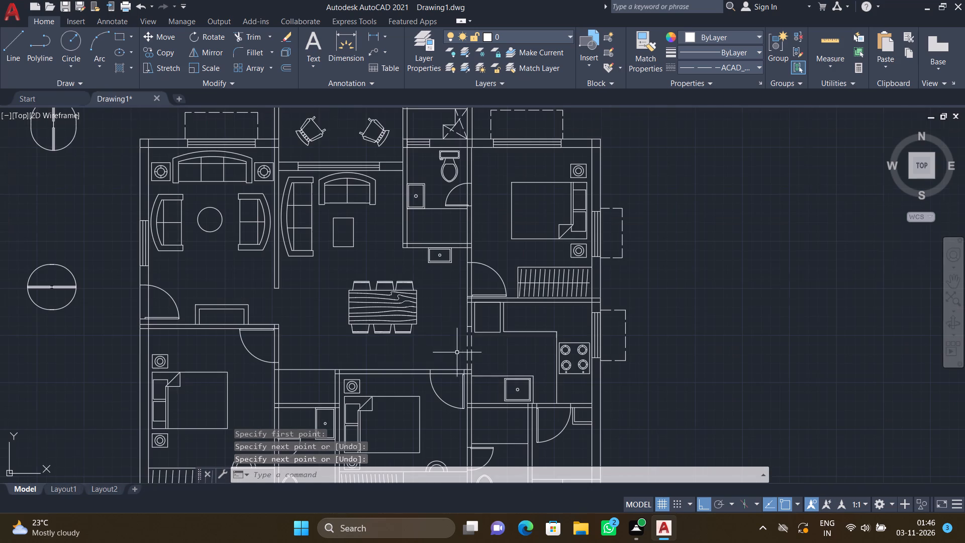
scroll(270, 303, "up", 3)
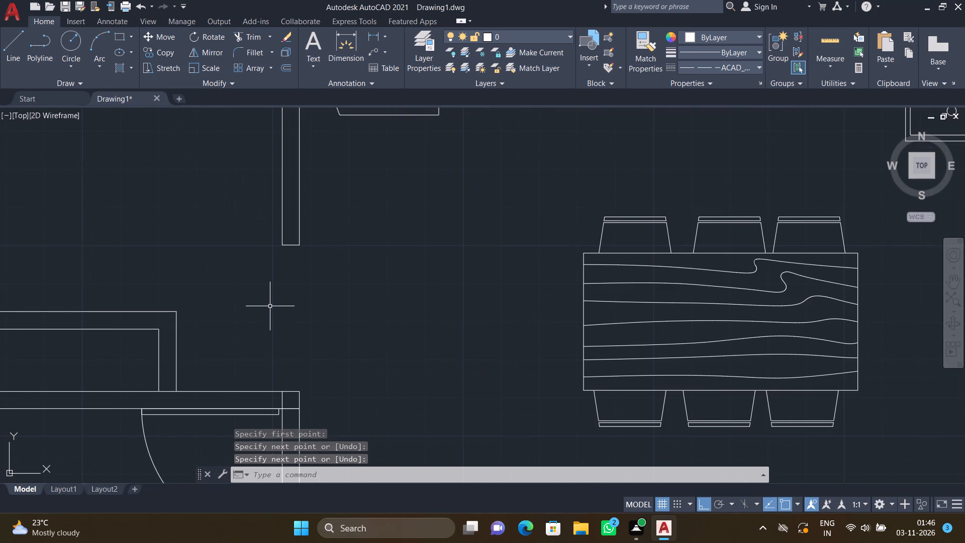
key("l")
key("Return")
scroll(283, 257, "up", 1)
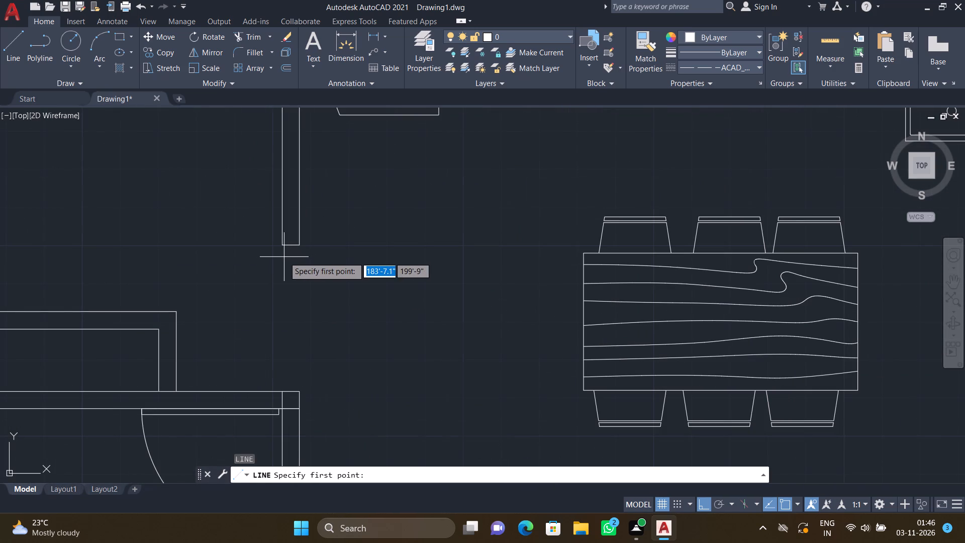
scroll(283, 257, "up", 1)
left_click_drag(278, 228, 278, 232)
scroll(280, 319, "down", 3)
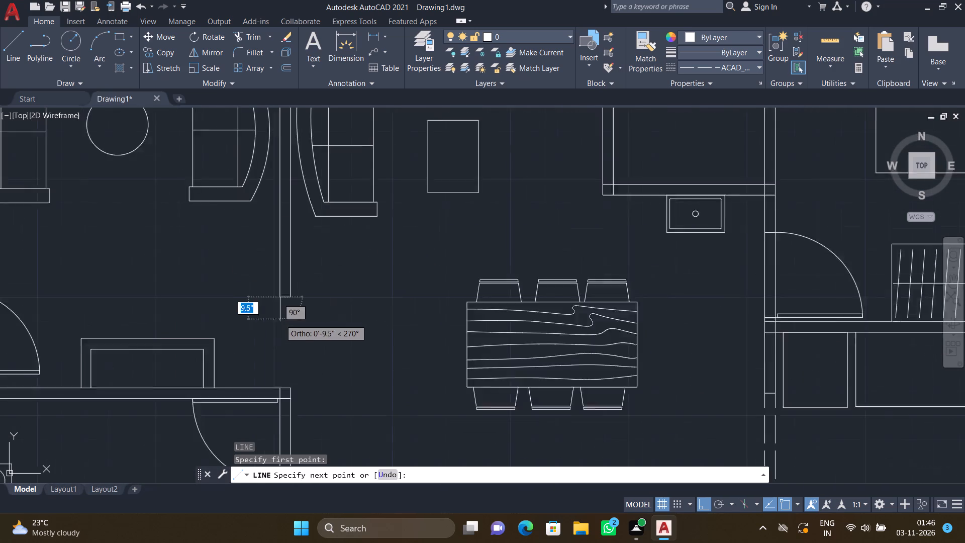
scroll(279, 320, "down", 2)
scroll(273, 359, "up", 4)
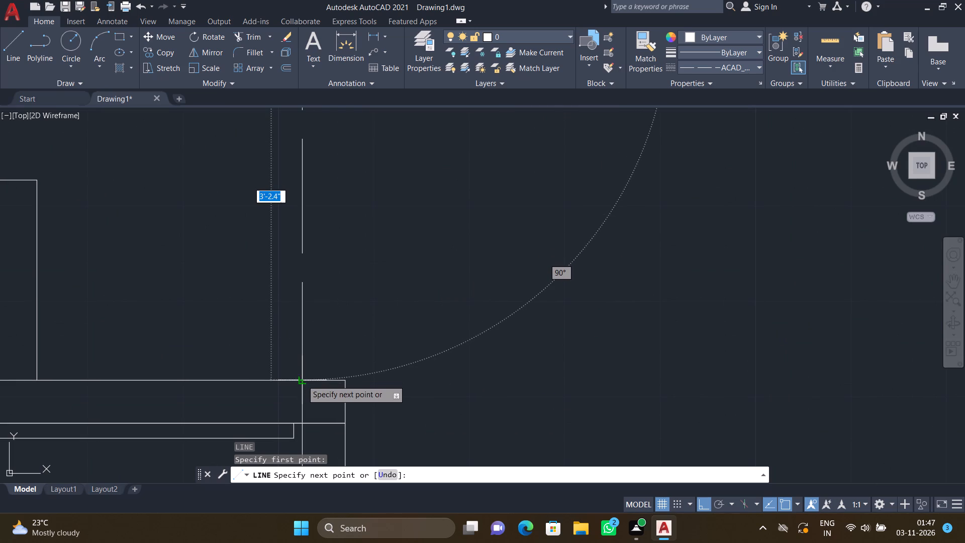
left_click(301, 382)
key("Return")
Draw a dashed vertical line about 3'-2" long along the east face of the living–dining opening, down to the southern wall's corner.
scroll(333, 314, "down", 2)
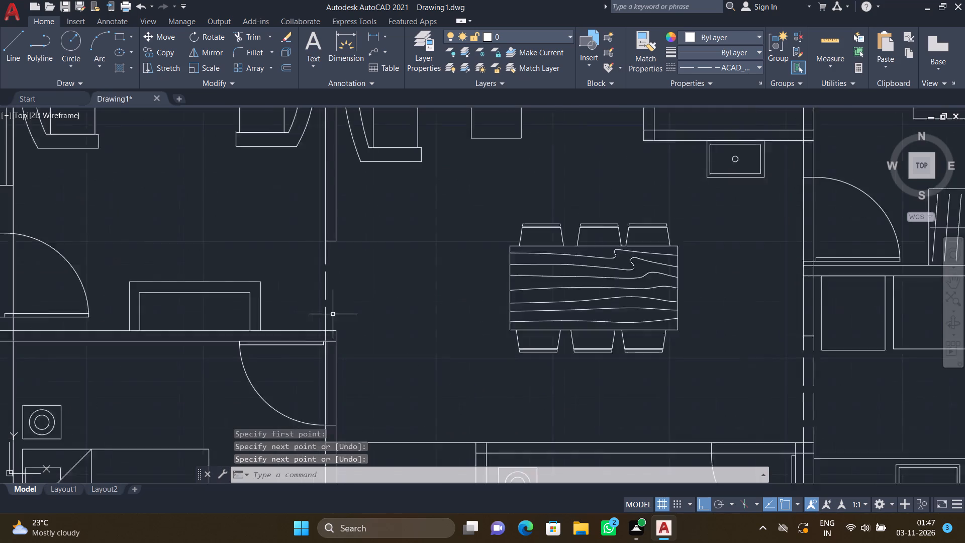
scroll(333, 314, "down", 3)
scroll(335, 283, "up", 4)
key("l")
key("Return")
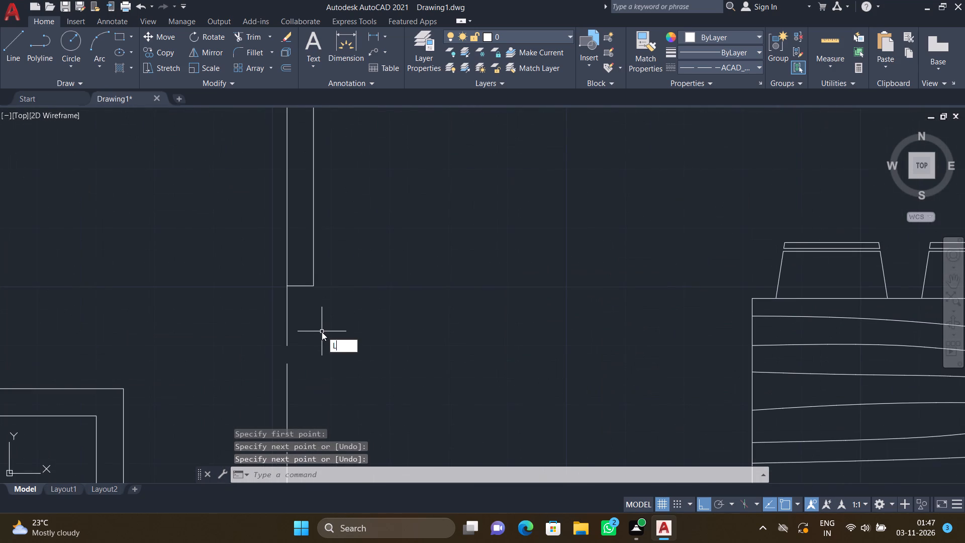
left_click(311, 288)
scroll(315, 335, "down", 4)
scroll(316, 361, "up", 5)
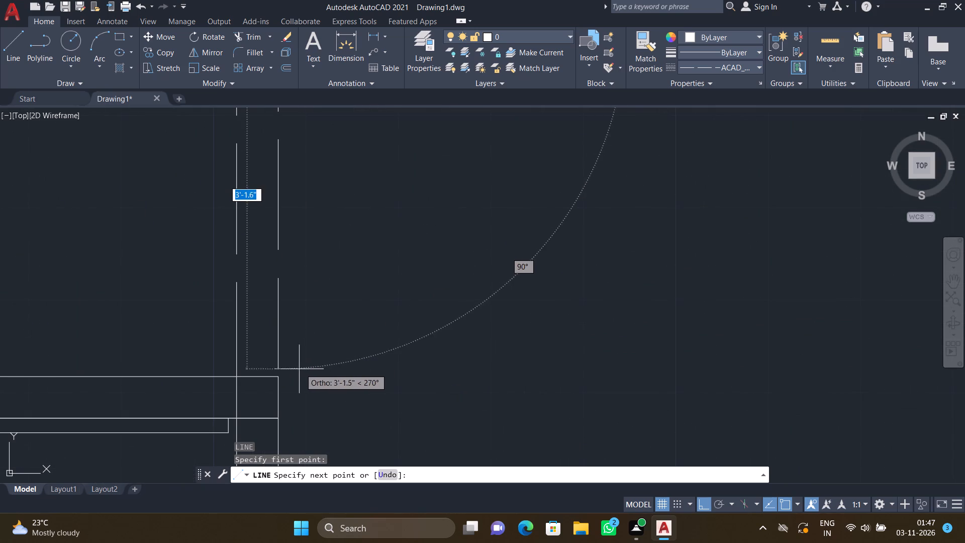
left_click(275, 376)
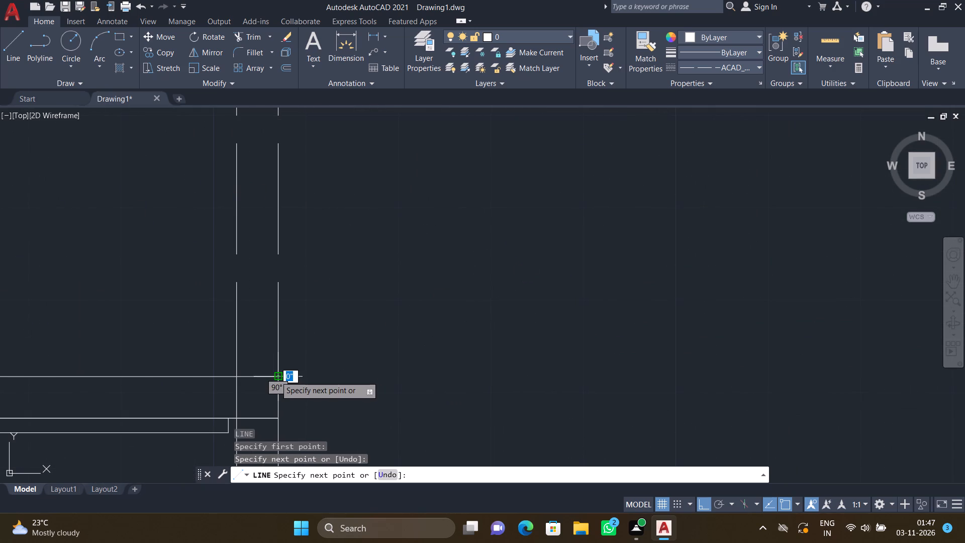
key("Return")
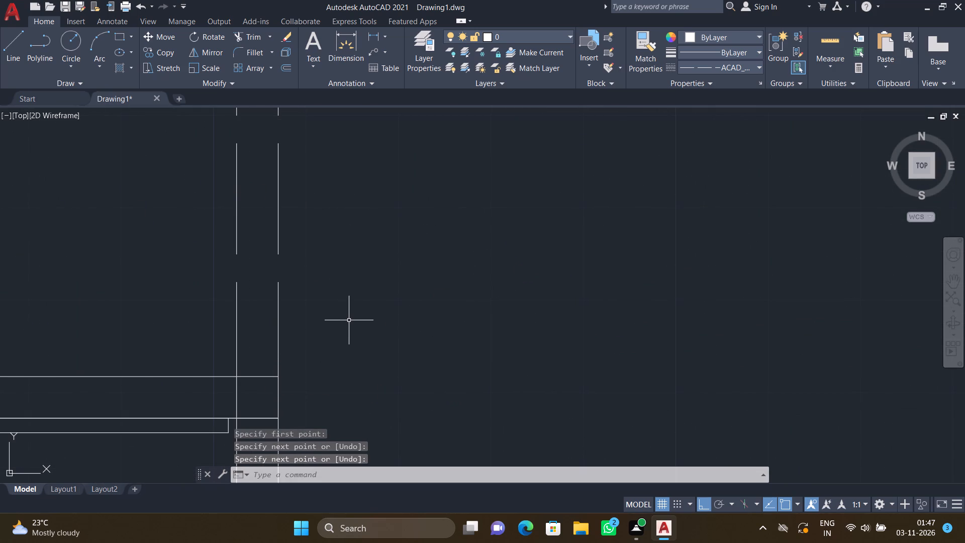
Set the current linetype to Continuous.
scroll(350, 318, "down", 4)
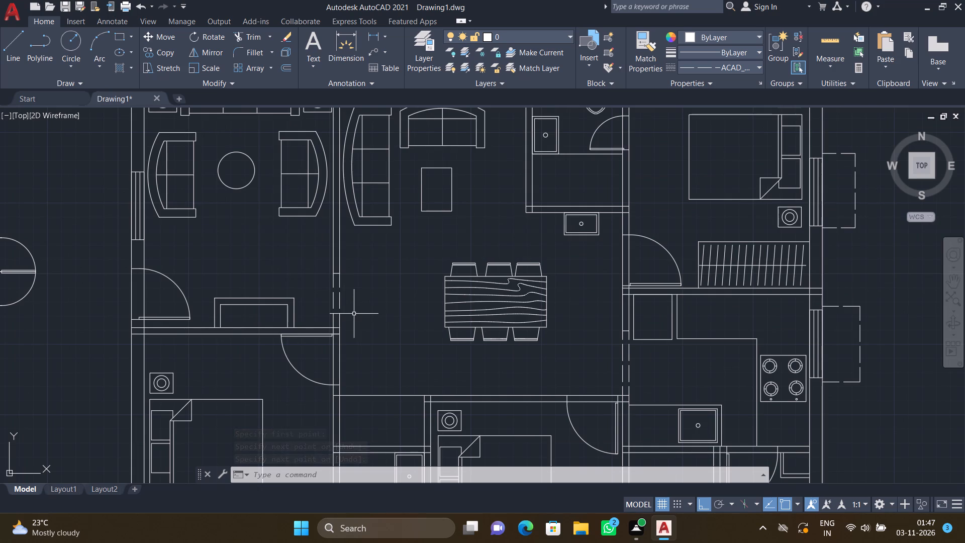
scroll(355, 317, "up", 1)
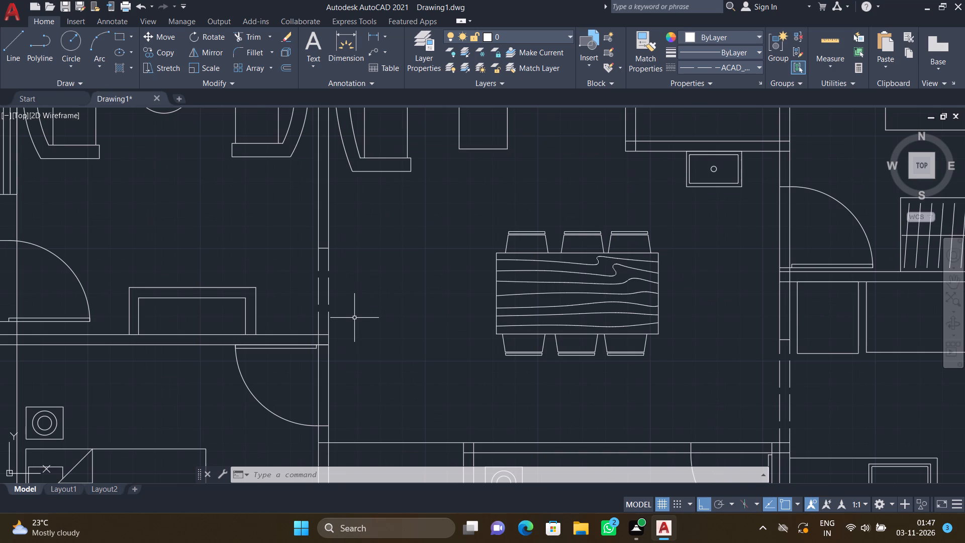
scroll(355, 317, "down", 2)
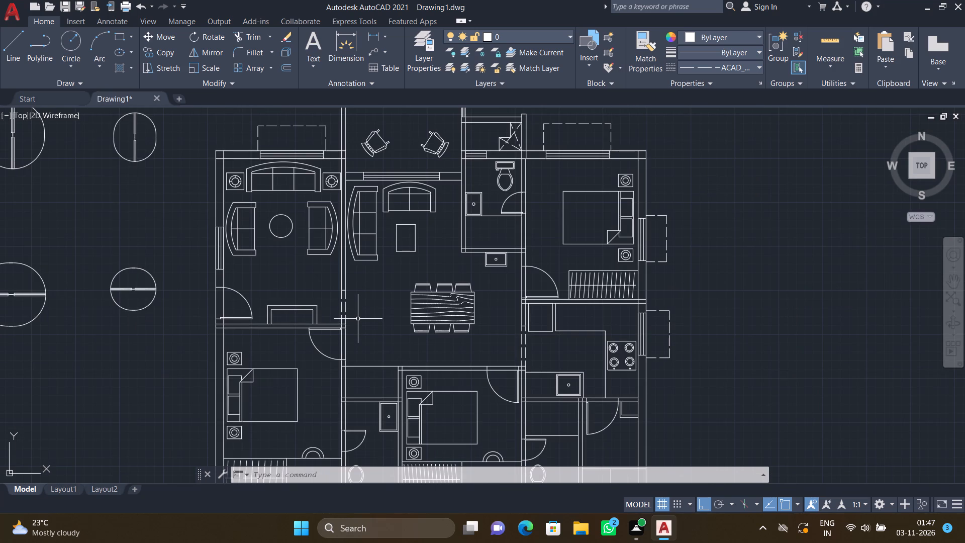
left_click(721, 67)
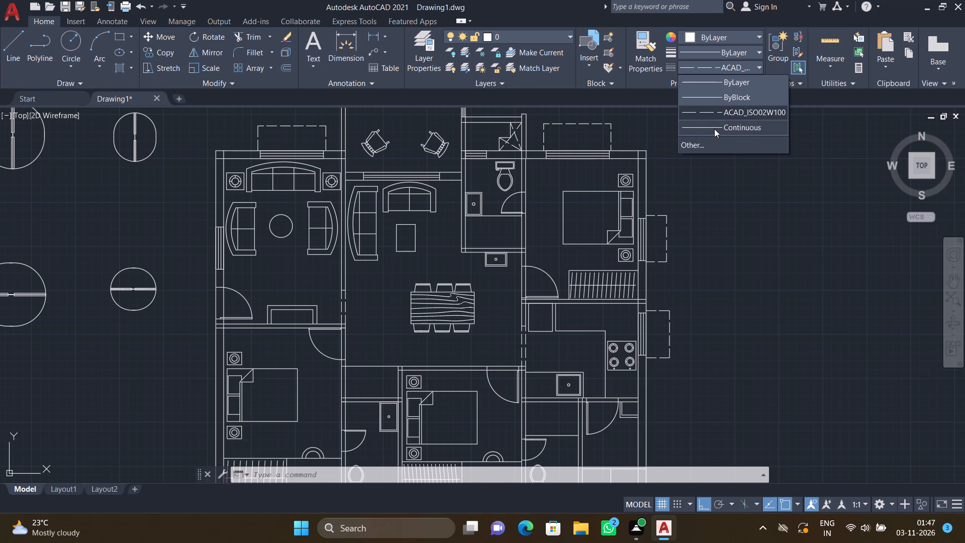
left_click(714, 129)
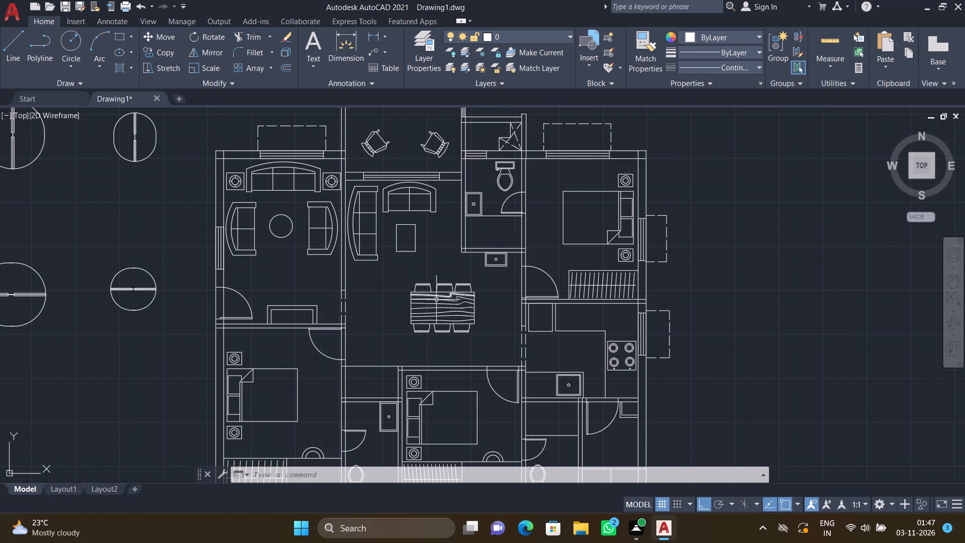
Draw a line from the toilet block's southwest wall corner about 10.8" west, continuing 6'-10" north to the balcony wall.
scroll(425, 303, "down", 2)
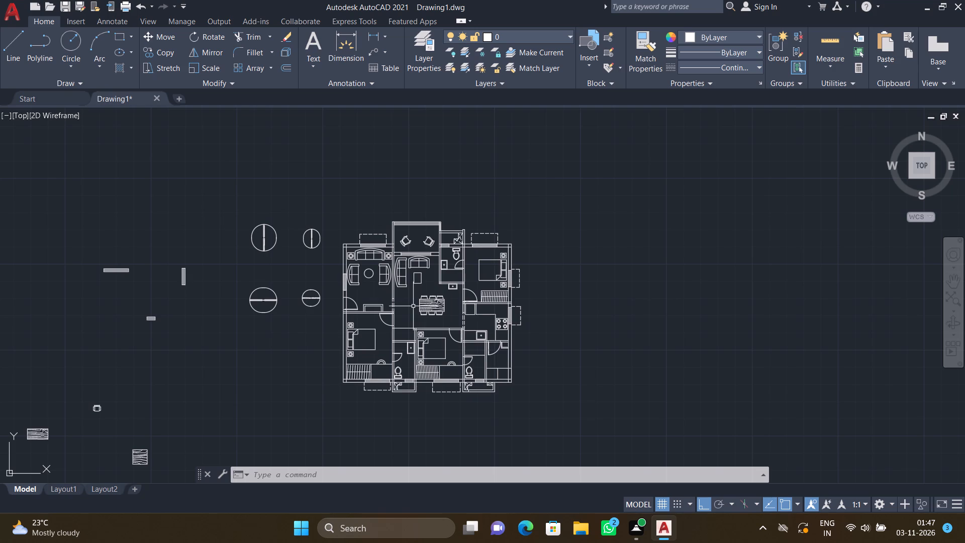
scroll(368, 297, "up", 2)
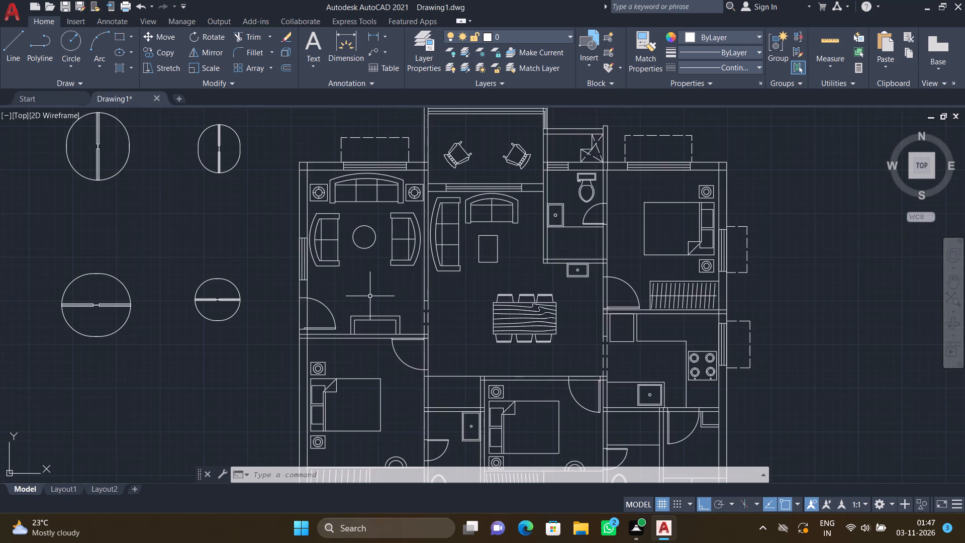
key("l")
key("Return")
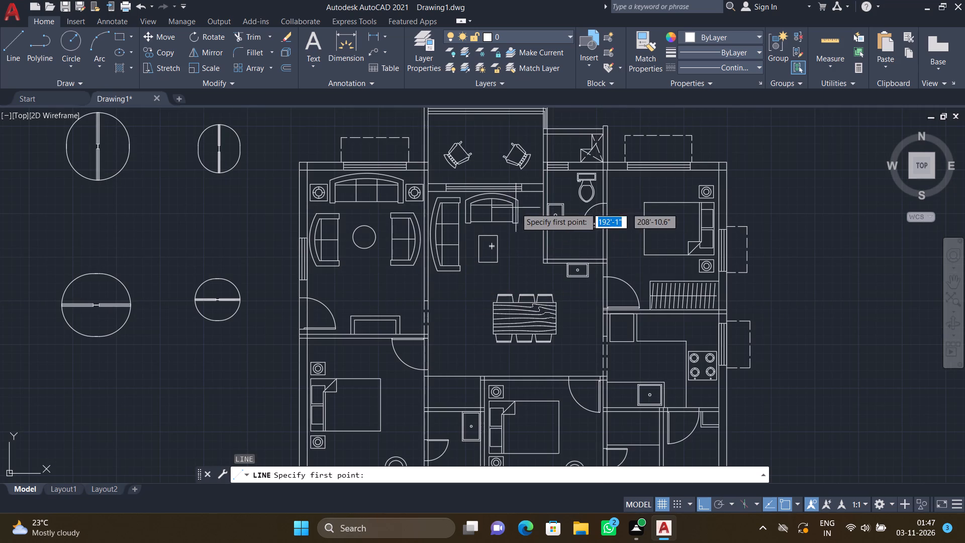
scroll(527, 287, "up", 1)
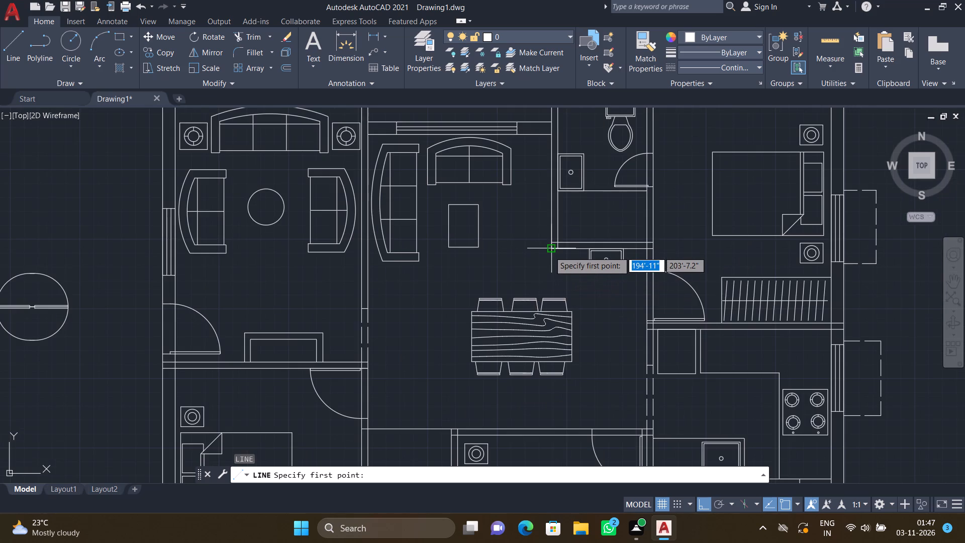
scroll(549, 254, "up", 4)
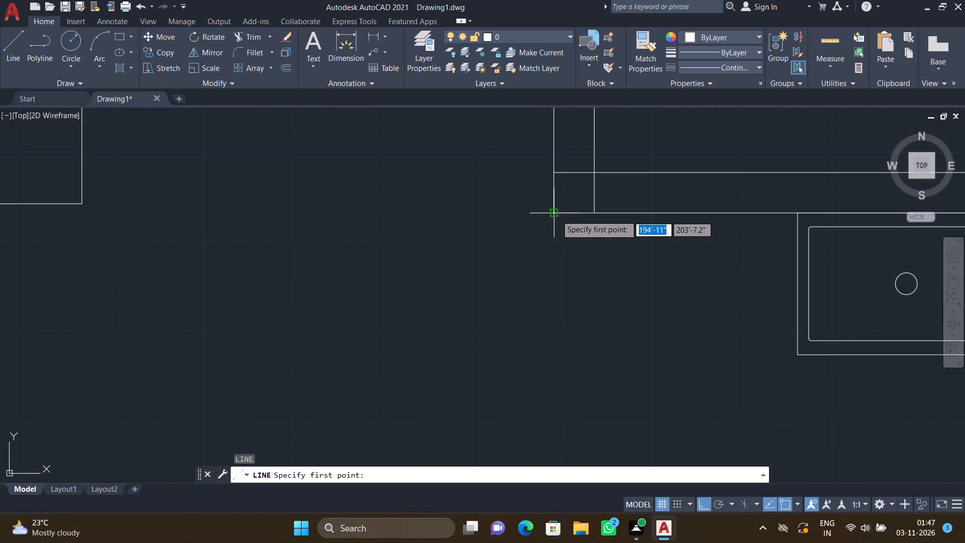
left_click(556, 215)
scroll(502, 227, "down", 4)
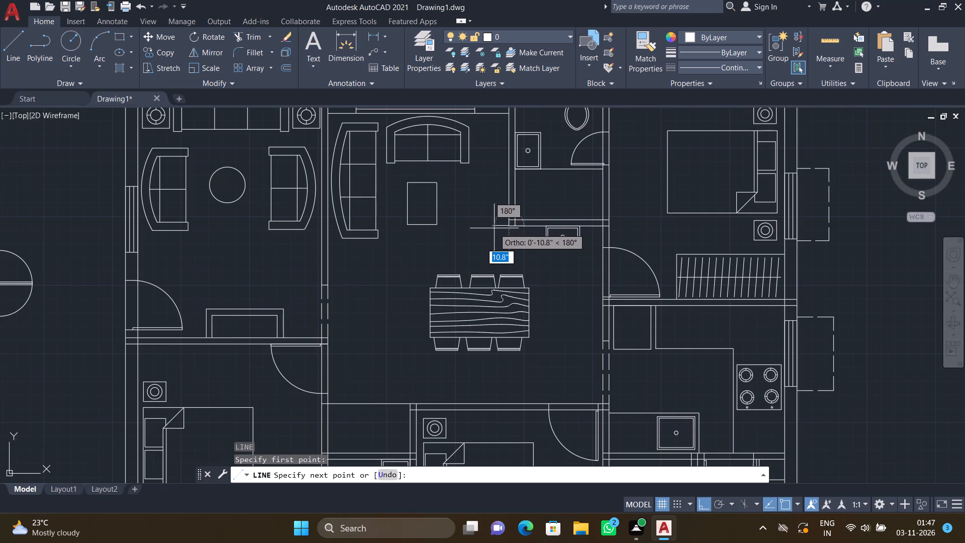
scroll(493, 230, "up", 1)
left_click(494, 228)
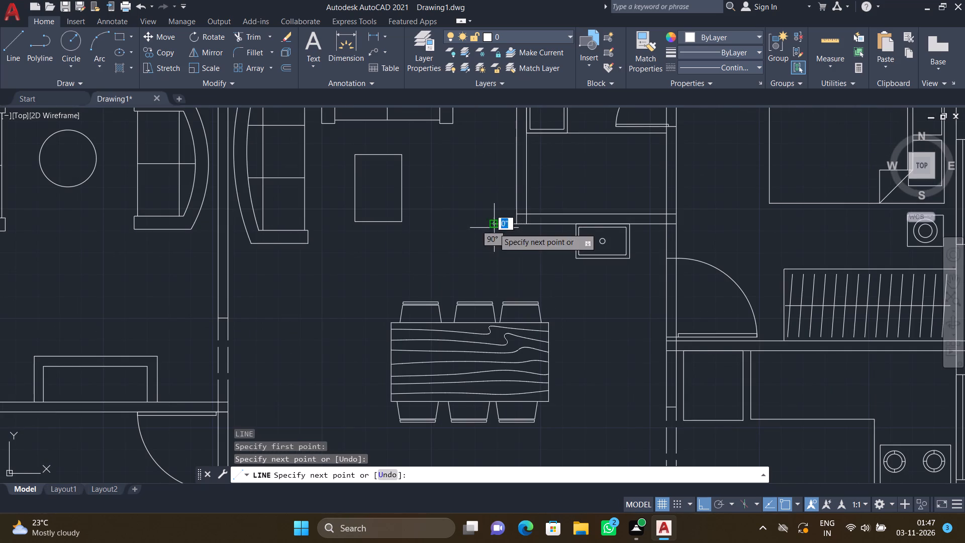
scroll(503, 191, "down", 3)
scroll(501, 165, "up", 3)
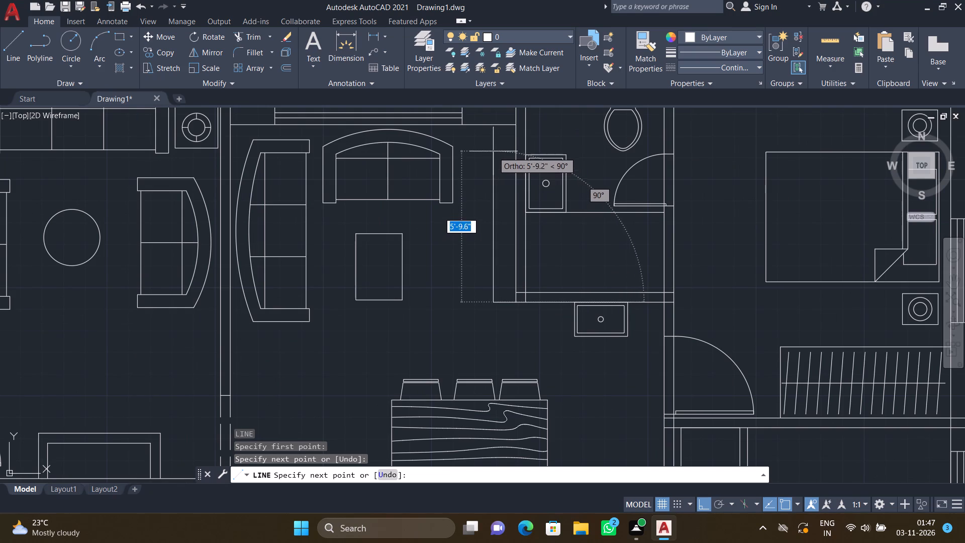
scroll(491, 138, "up", 2)
scroll(489, 132, "down", 2)
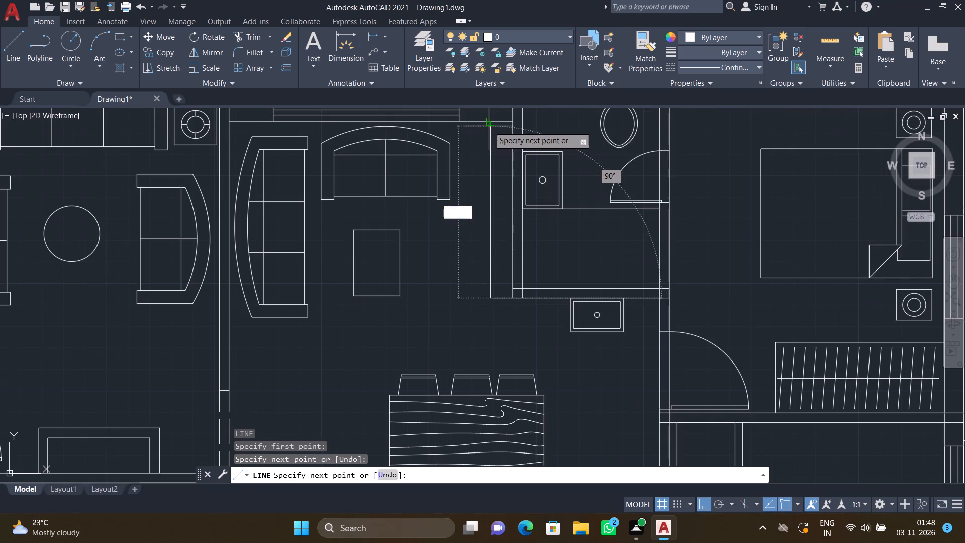
scroll(489, 126, "up", 3)
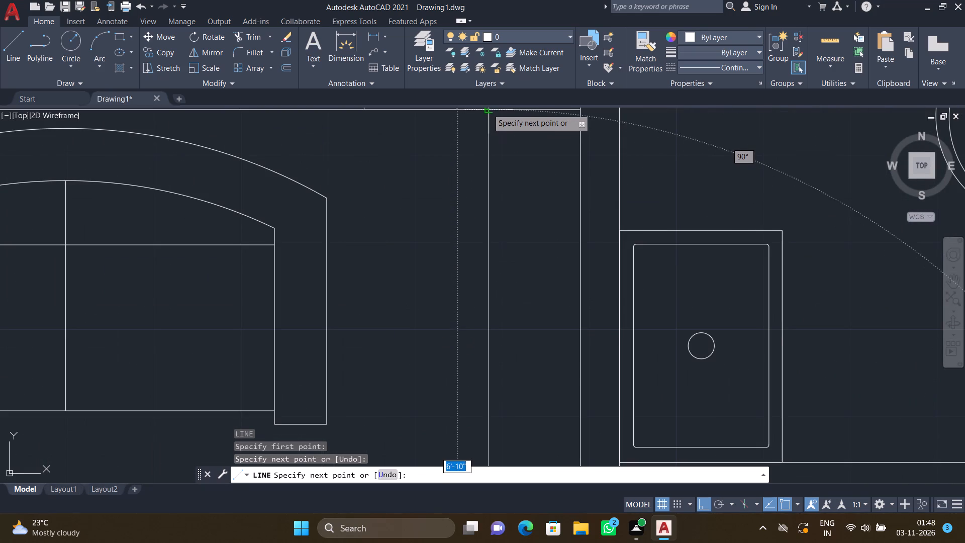
left_click(488, 109)
key("Return")
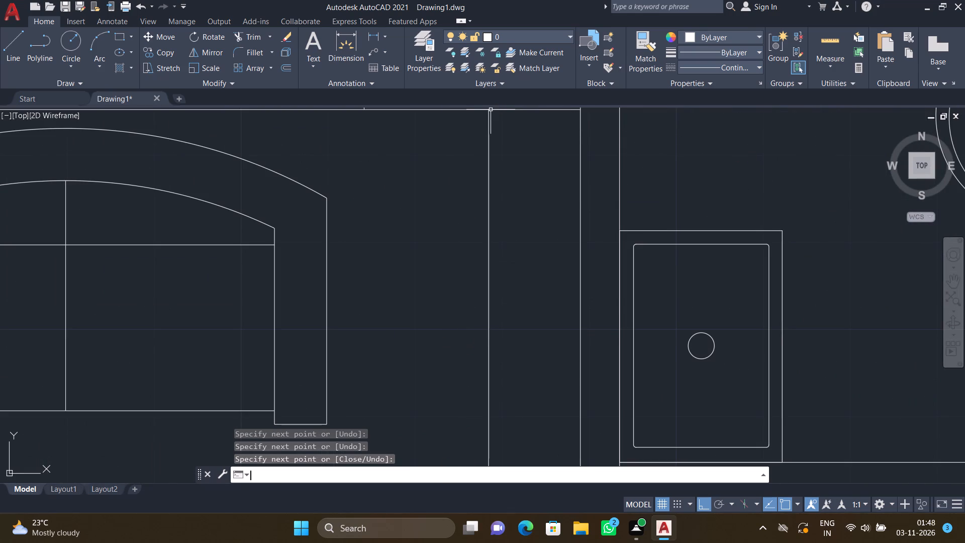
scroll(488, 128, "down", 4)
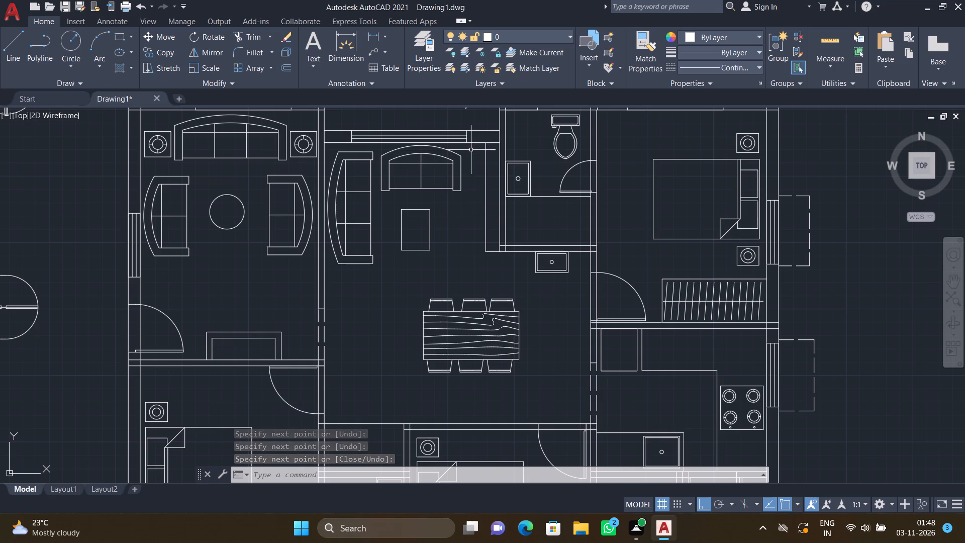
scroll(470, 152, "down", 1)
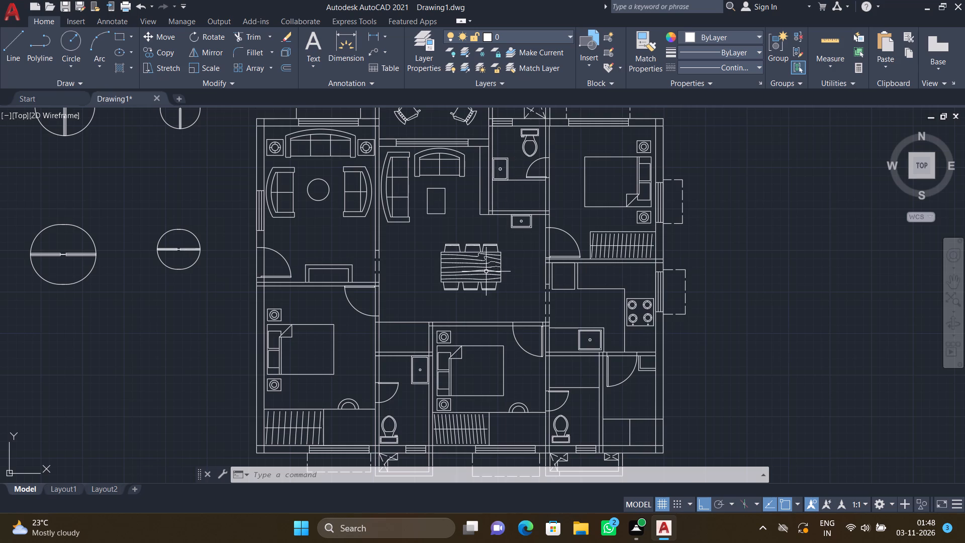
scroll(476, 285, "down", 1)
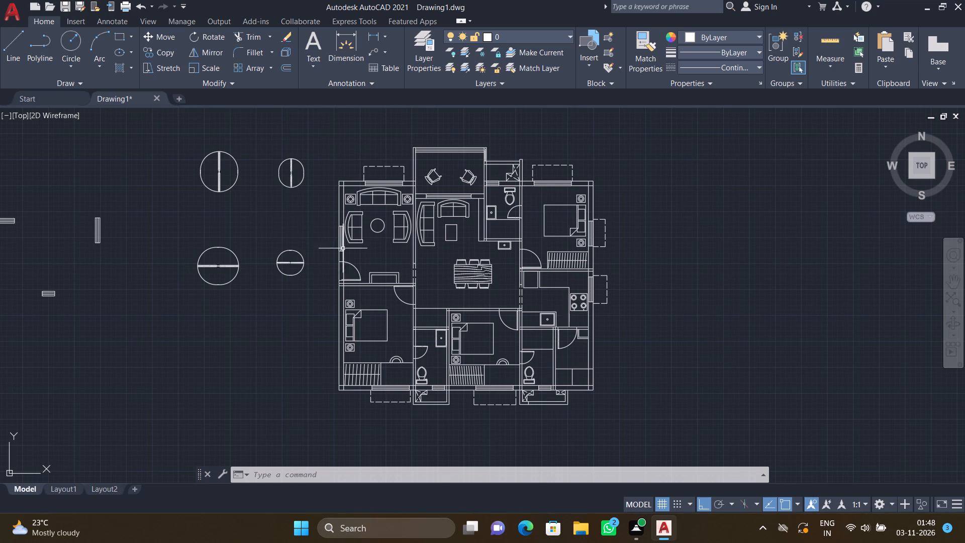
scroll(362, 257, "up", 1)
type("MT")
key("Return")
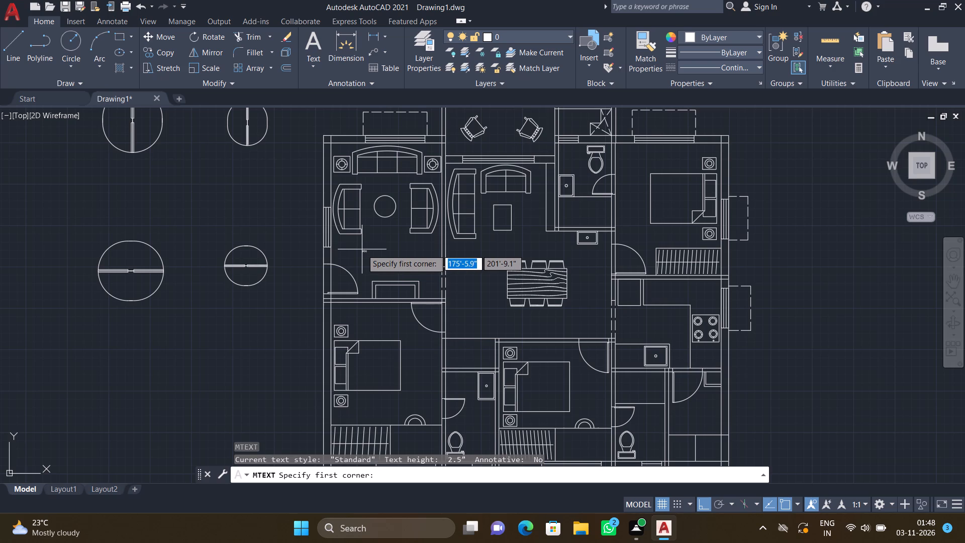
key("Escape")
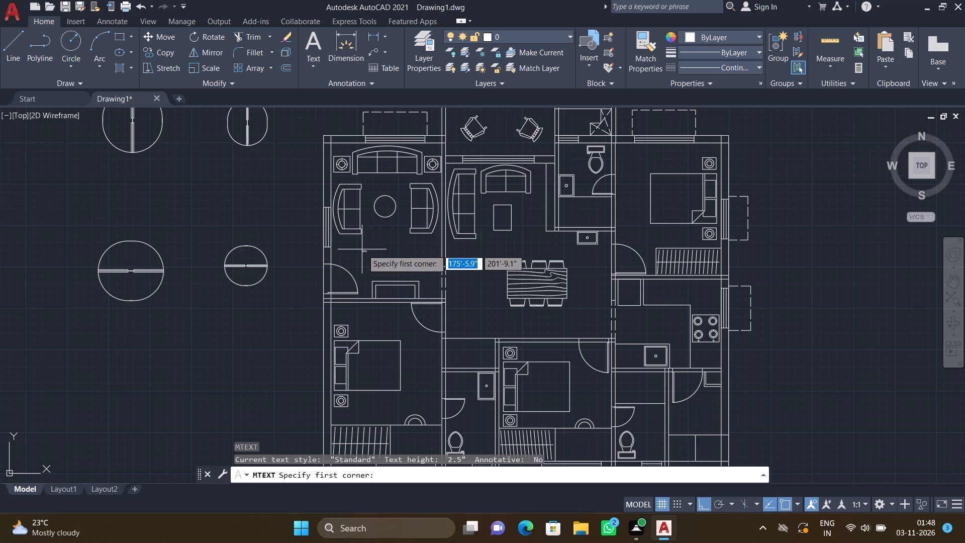
Trim the overlapping inner wall lines inside the living room's northwest wall corner.
type("TR")
key("Return")
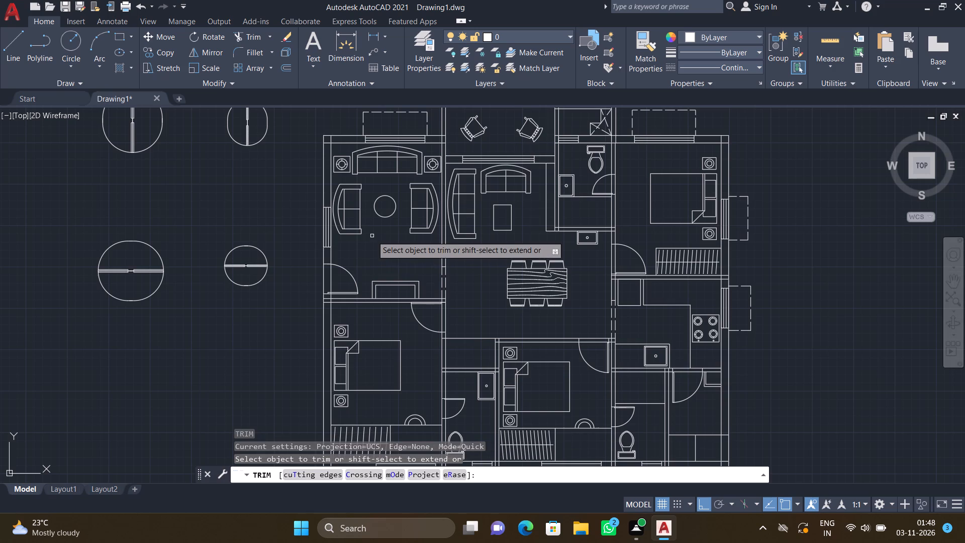
scroll(335, 140, "up", 3)
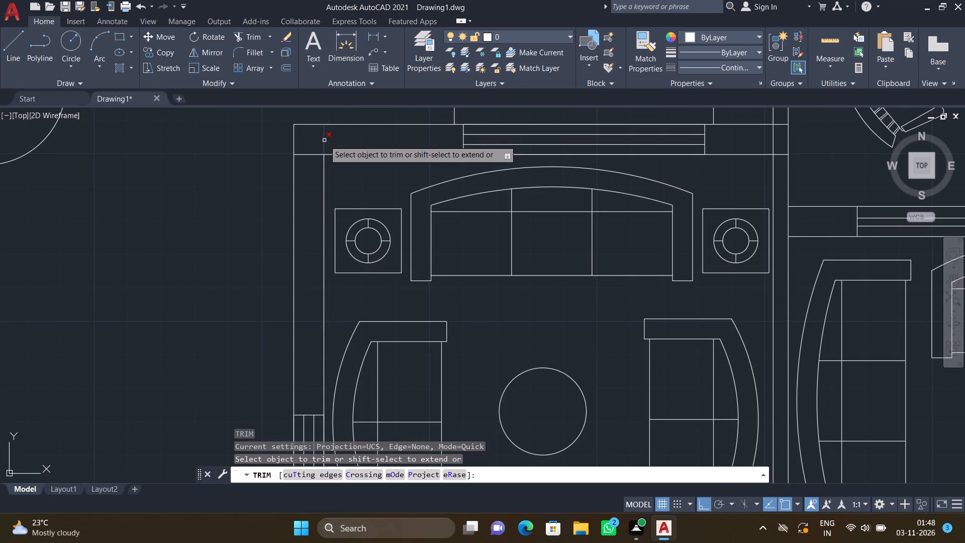
left_click(324, 140)
left_click(301, 155)
scroll(337, 166, "down", 3)
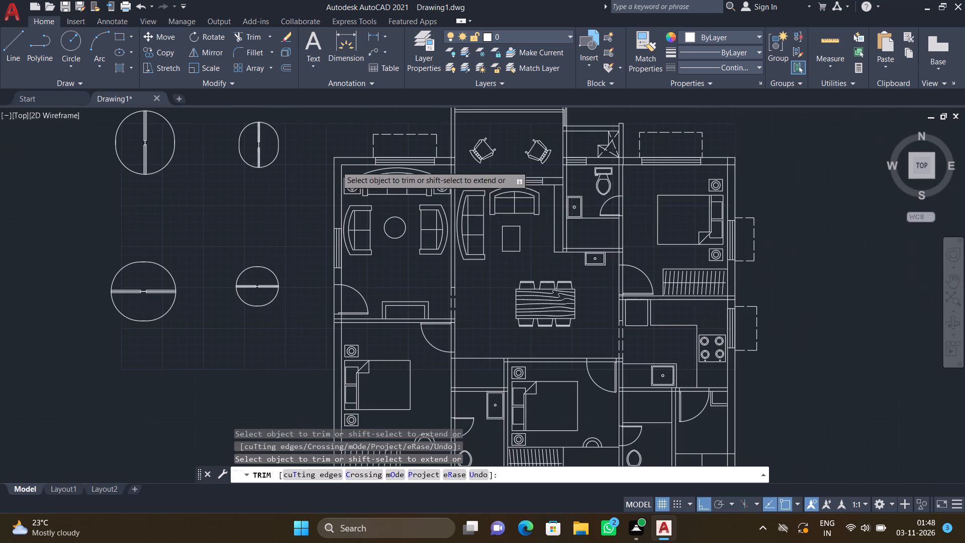
Trim the overlapping wall lines where the living room's north wall meets the wall beside the balcony.
scroll(463, 158, "up", 3)
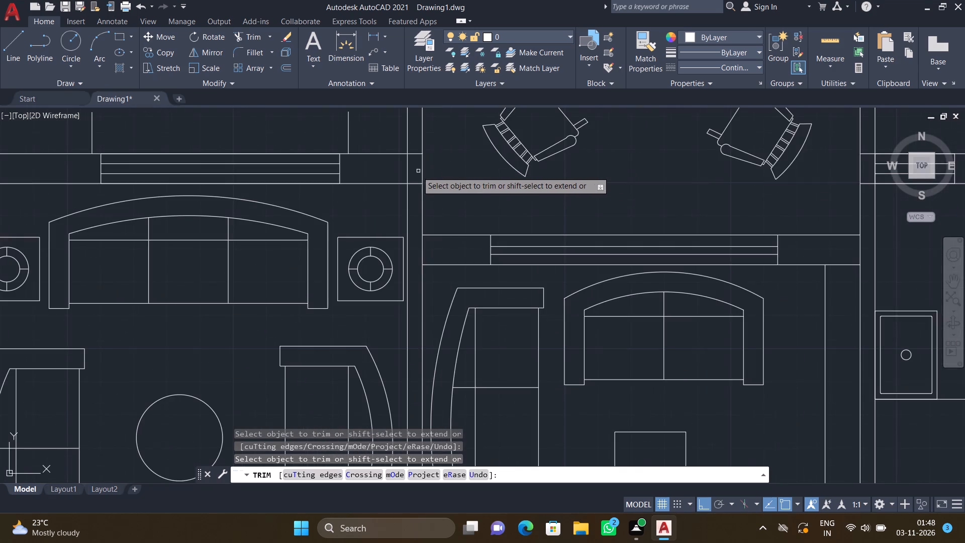
scroll(409, 170, "up", 3)
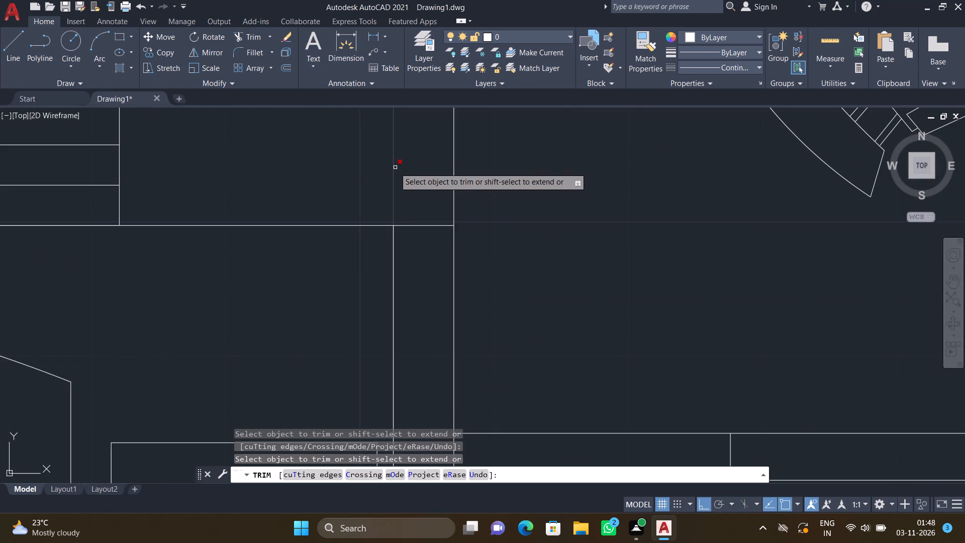
left_click(393, 166)
scroll(397, 158, "down", 4)
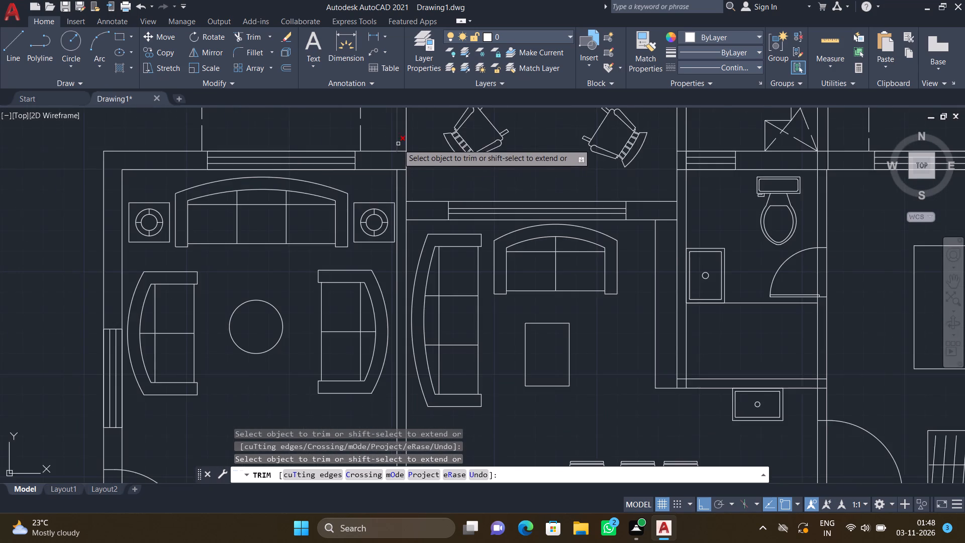
scroll(399, 145, "up", 3)
left_click(398, 165)
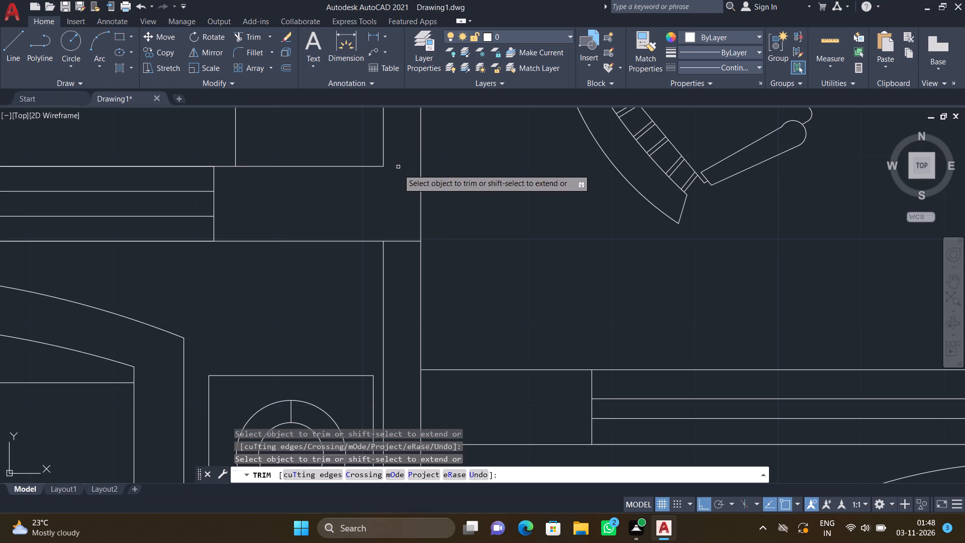
left_click(398, 240)
scroll(397, 243, "down", 4)
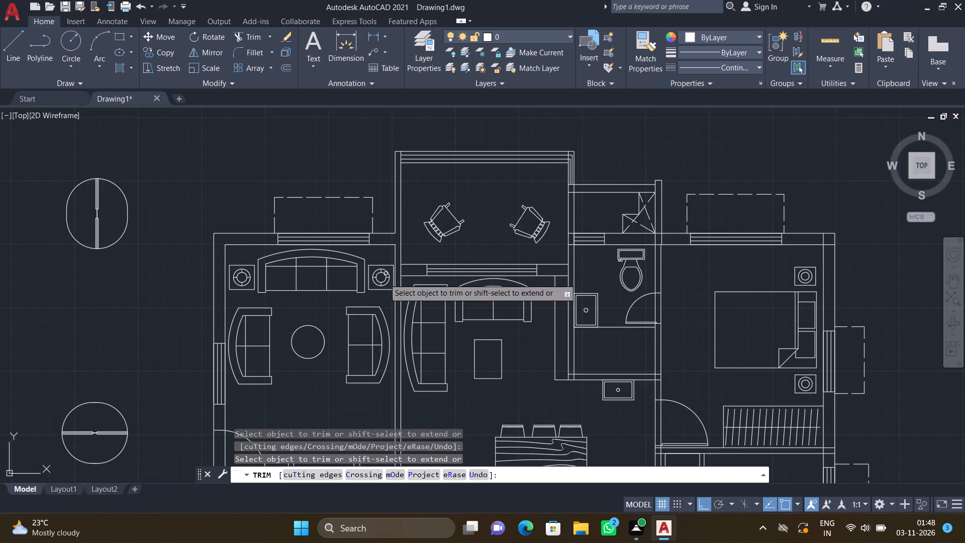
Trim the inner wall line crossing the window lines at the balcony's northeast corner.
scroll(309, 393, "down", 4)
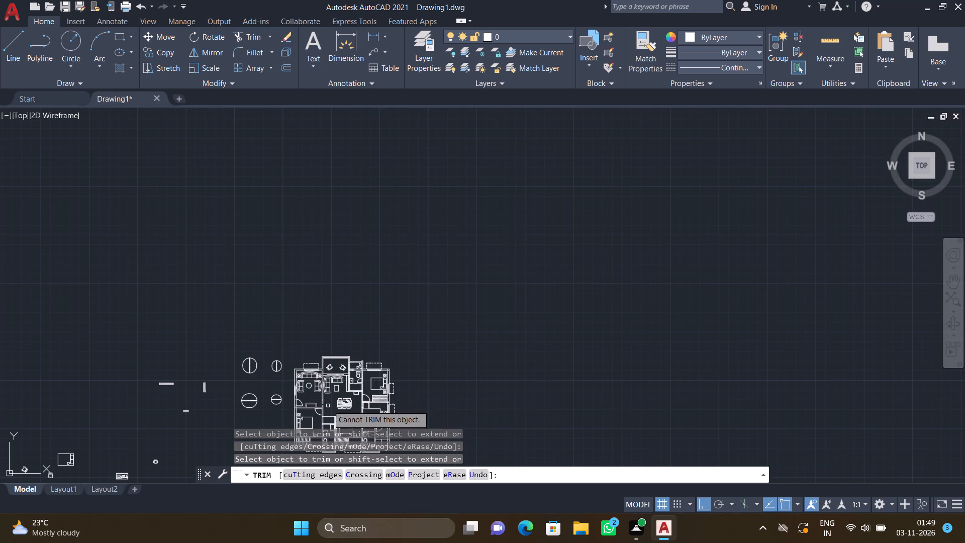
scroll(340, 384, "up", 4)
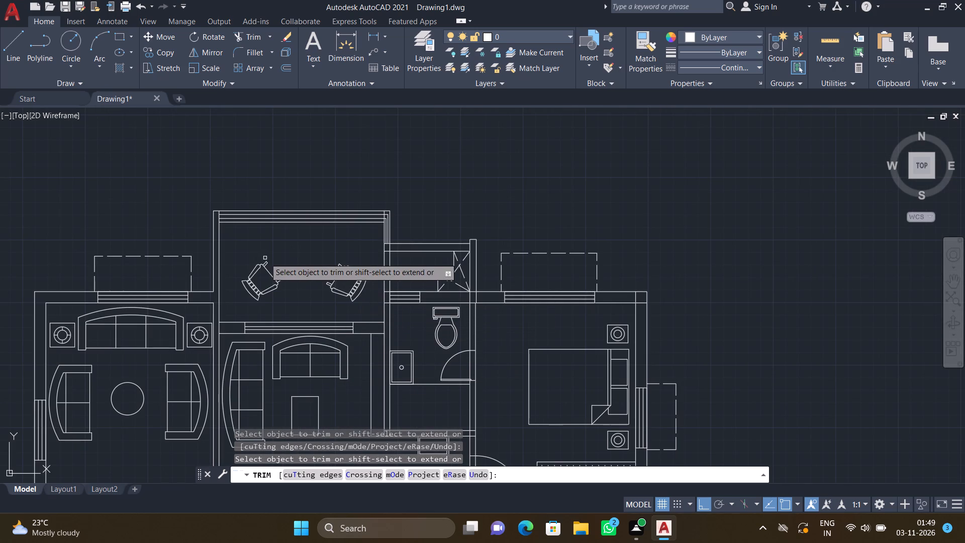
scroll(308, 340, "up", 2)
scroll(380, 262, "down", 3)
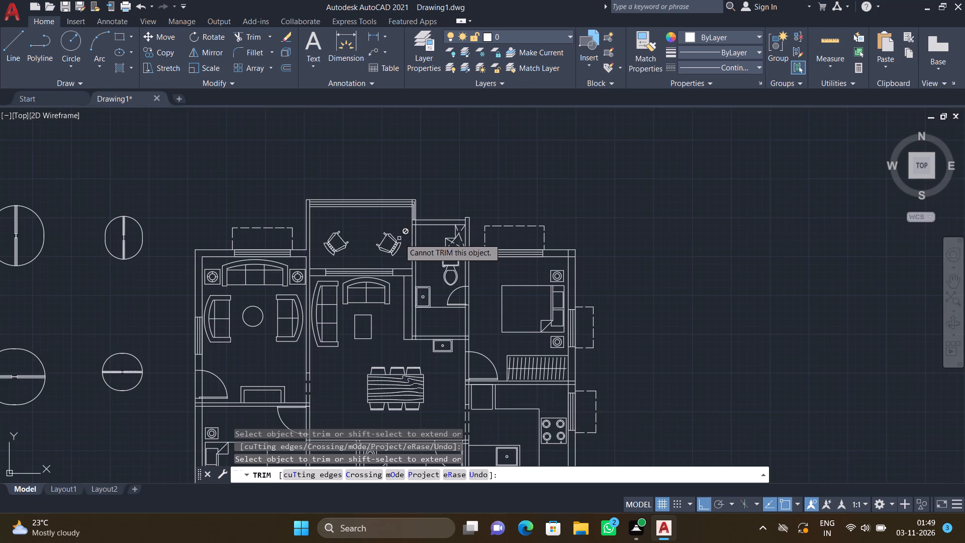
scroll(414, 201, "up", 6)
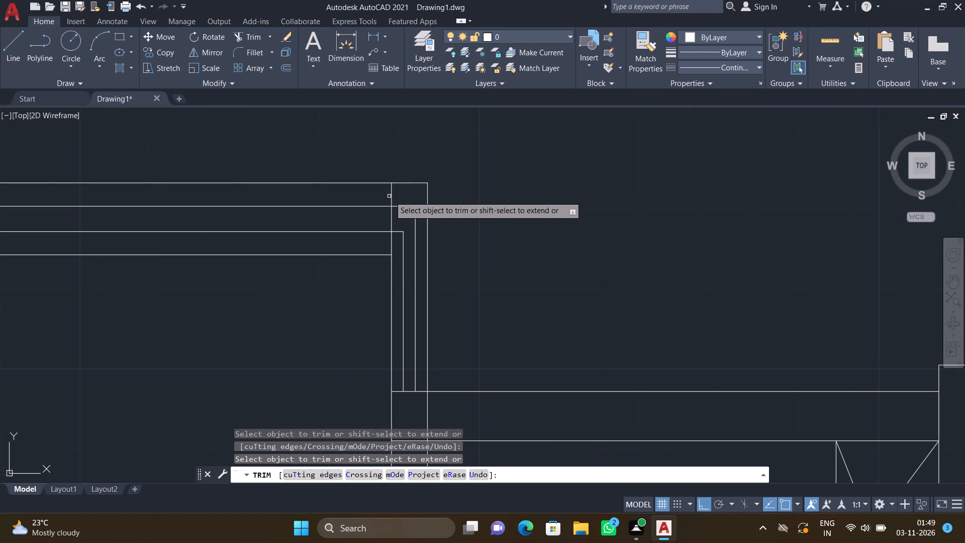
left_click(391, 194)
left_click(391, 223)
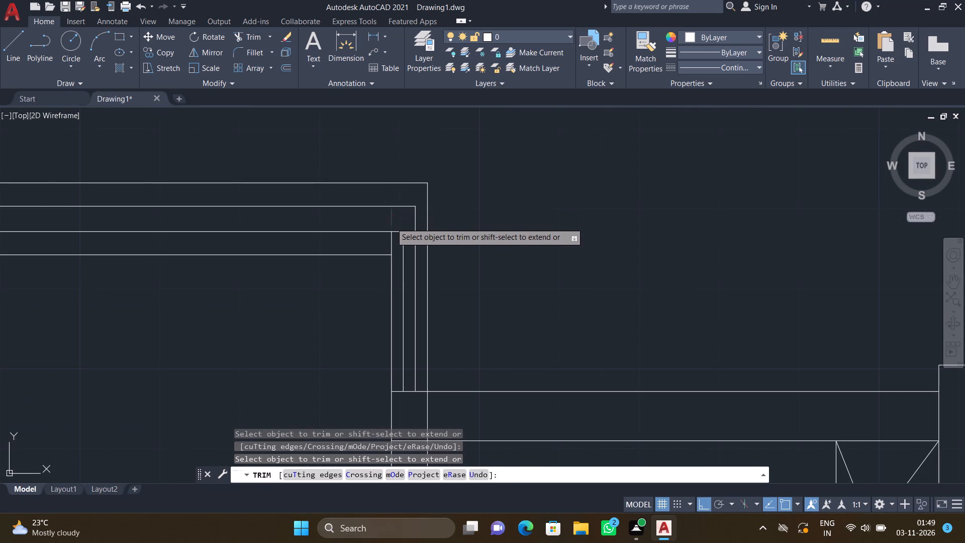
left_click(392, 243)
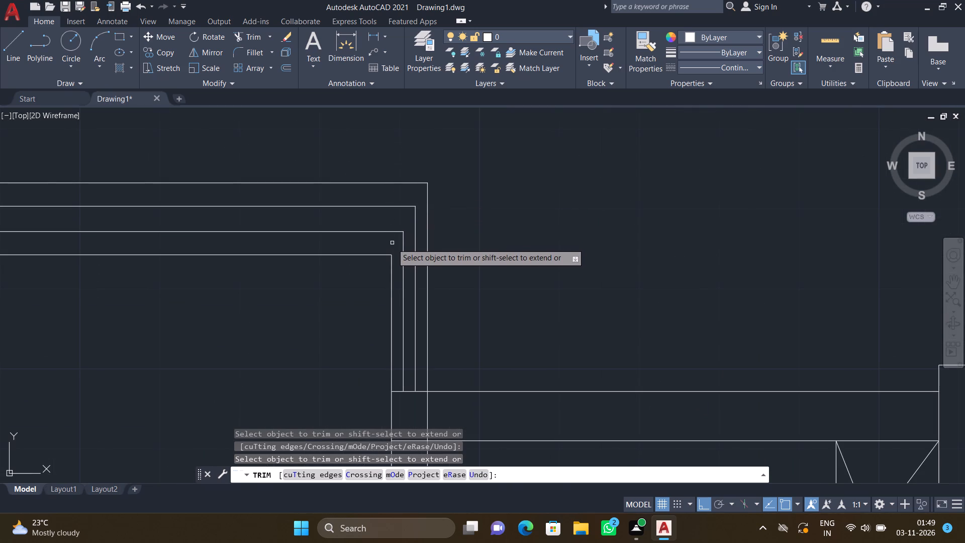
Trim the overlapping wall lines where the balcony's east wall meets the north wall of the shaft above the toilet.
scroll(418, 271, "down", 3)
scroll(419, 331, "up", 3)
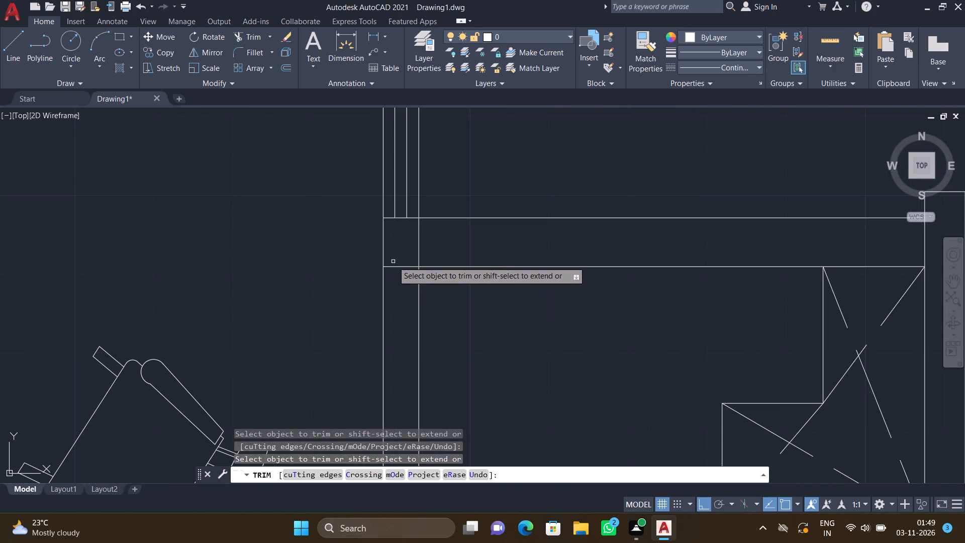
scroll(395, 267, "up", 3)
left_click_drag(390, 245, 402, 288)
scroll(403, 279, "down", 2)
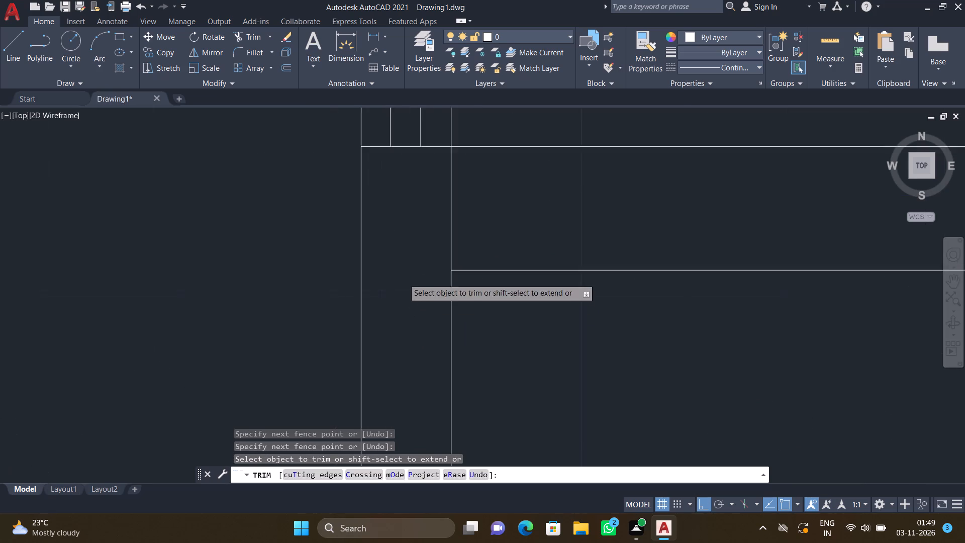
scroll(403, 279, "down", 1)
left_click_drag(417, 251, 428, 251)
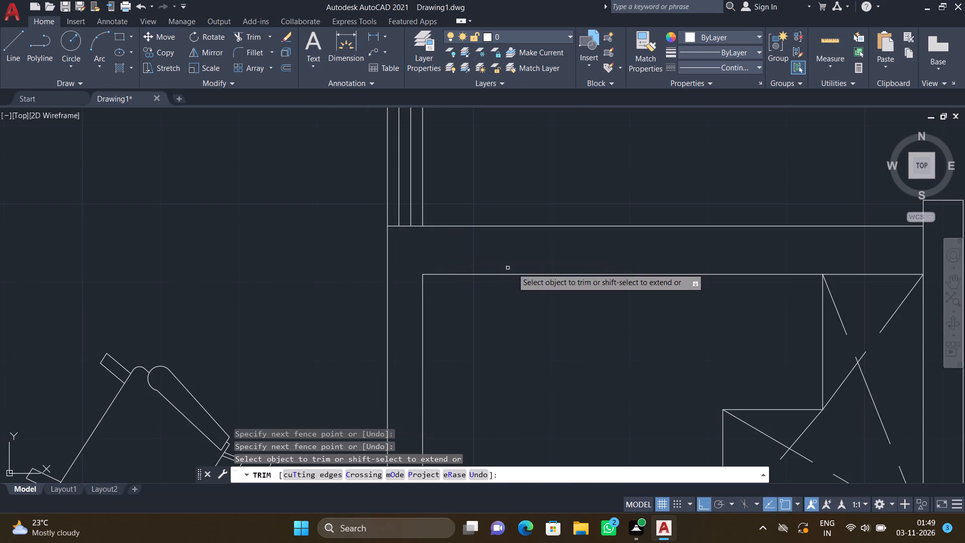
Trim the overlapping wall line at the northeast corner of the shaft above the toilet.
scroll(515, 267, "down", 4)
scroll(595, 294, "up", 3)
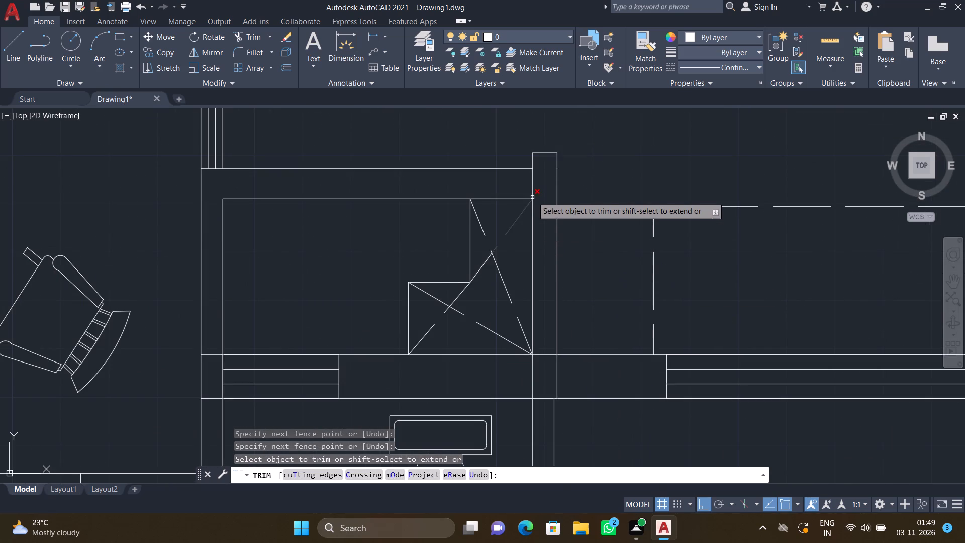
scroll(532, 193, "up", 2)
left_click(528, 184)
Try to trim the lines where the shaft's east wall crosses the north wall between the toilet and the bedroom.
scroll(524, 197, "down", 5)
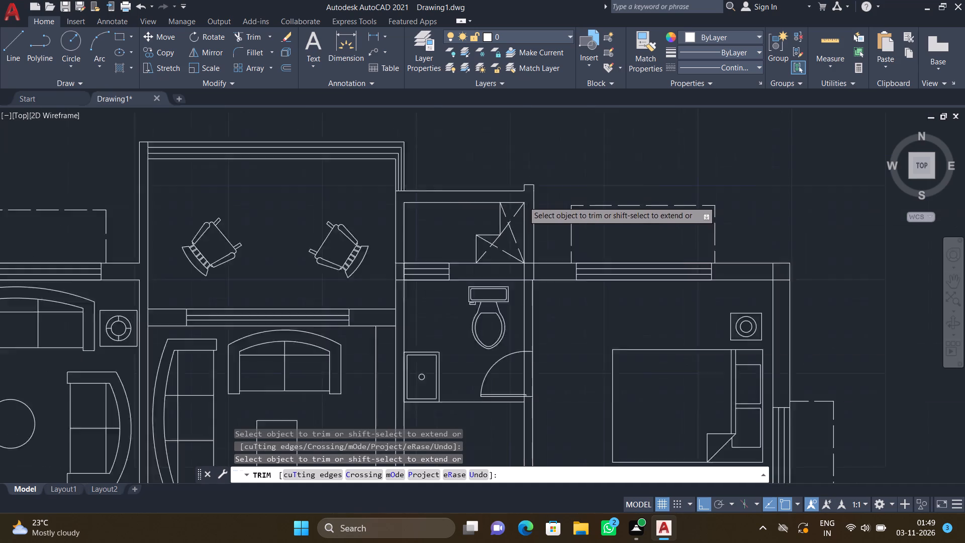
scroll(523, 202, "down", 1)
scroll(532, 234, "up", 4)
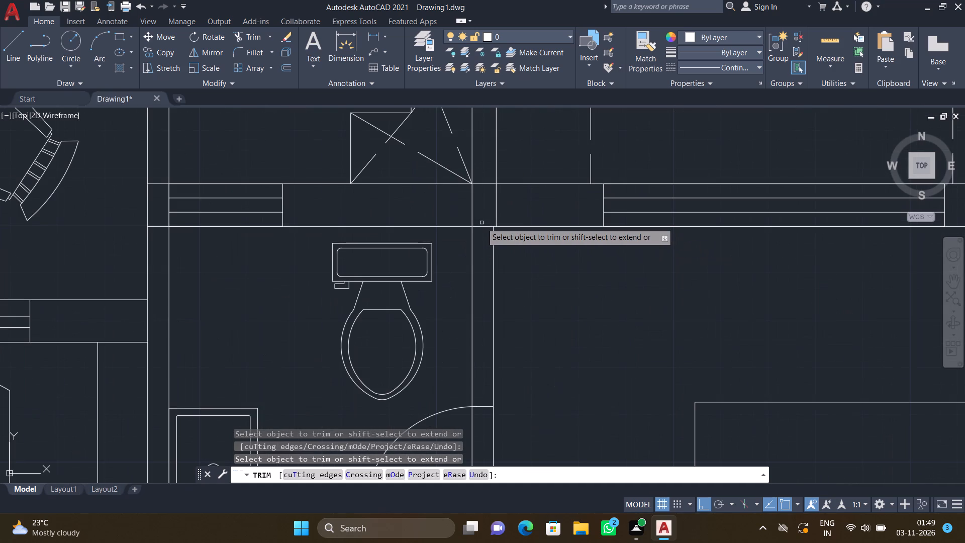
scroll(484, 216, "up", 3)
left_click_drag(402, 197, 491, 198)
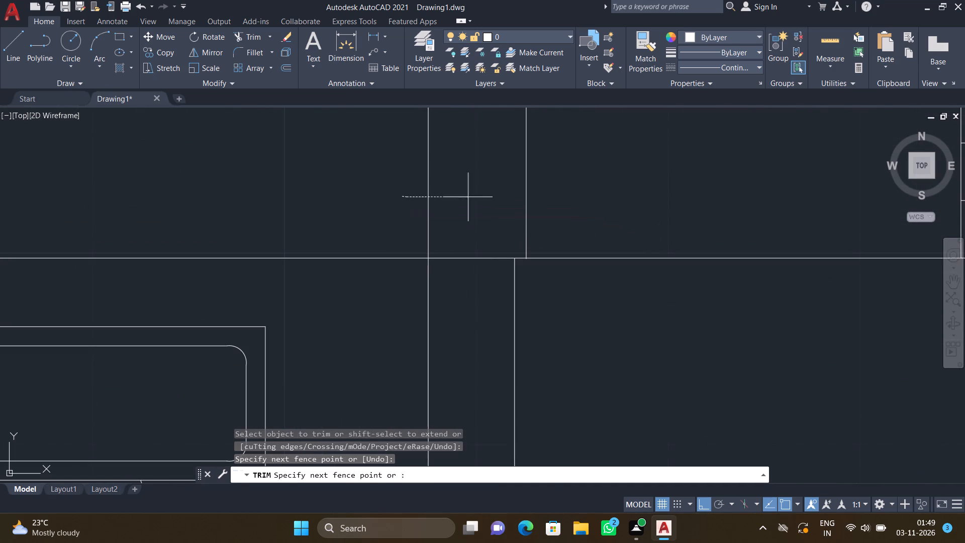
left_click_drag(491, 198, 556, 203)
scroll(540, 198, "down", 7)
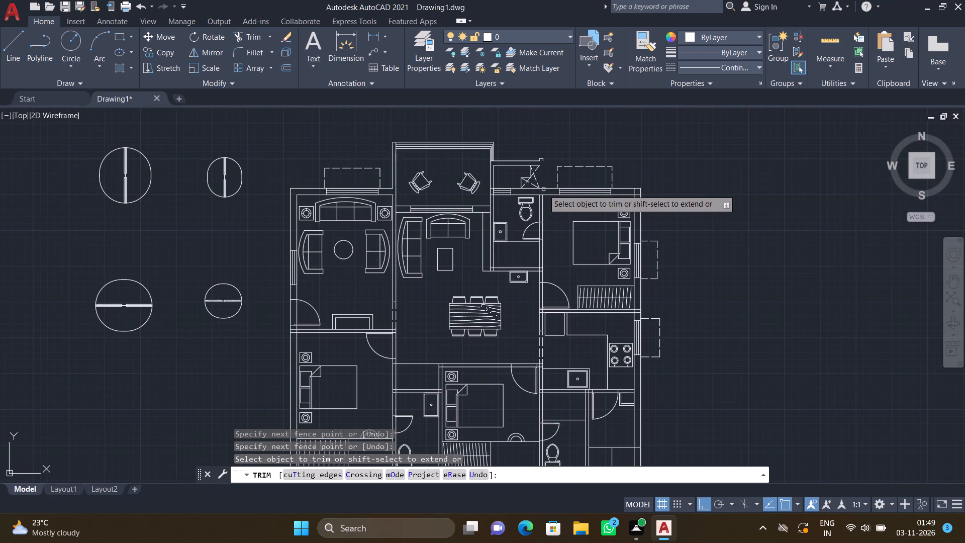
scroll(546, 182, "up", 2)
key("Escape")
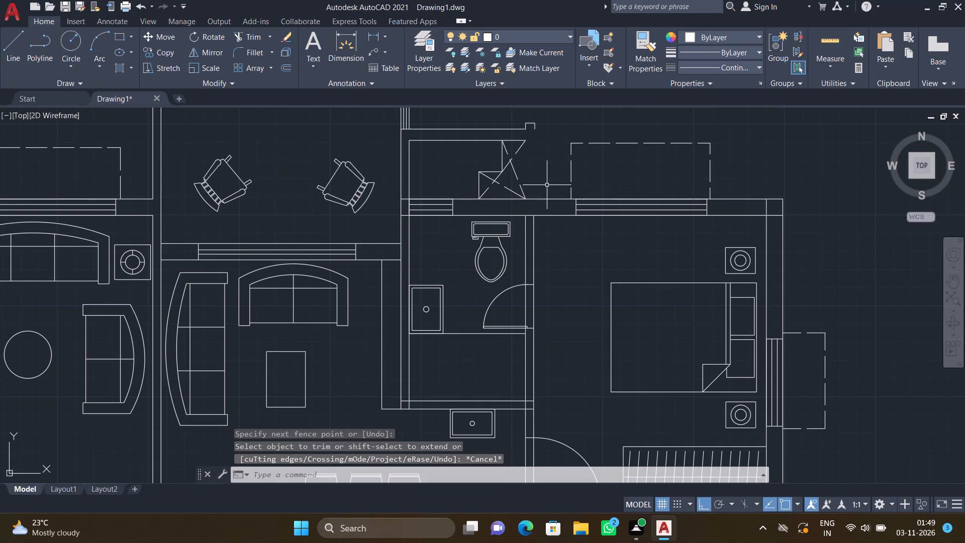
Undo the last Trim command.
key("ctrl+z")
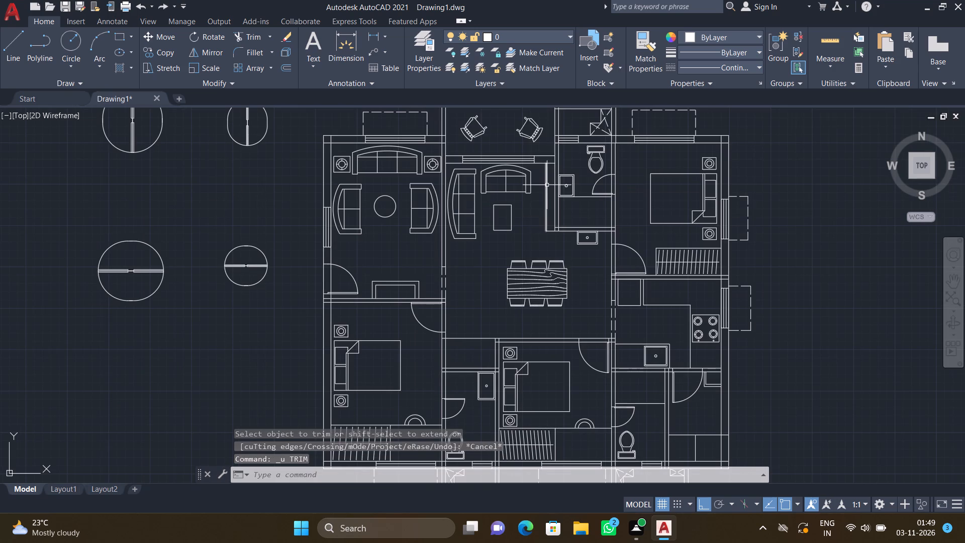
Trim the overlapping lines where the shaft's east wall meets the north wall between the toilet and the northeast bedroom.
scroll(542, 198, "down", 2)
scroll(552, 165, "up", 3)
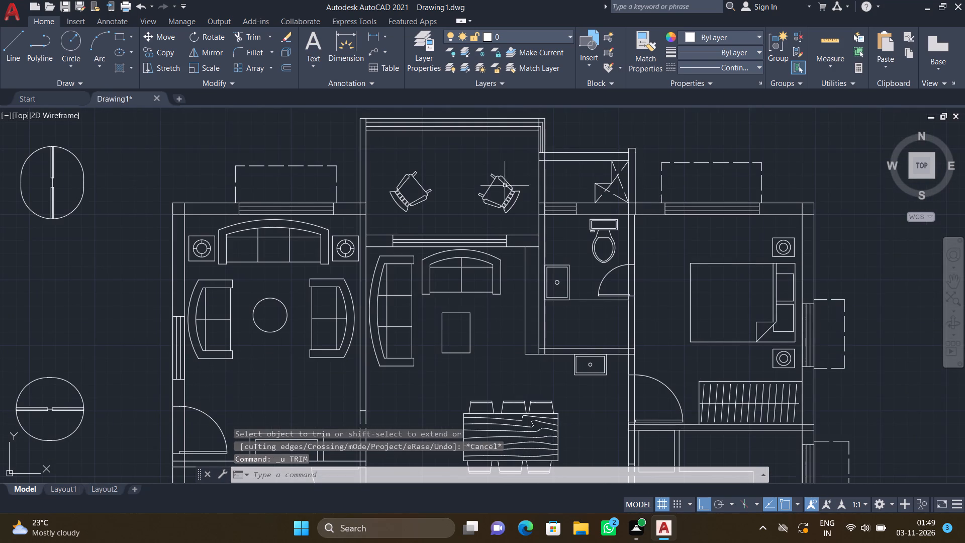
type("TR")
key("Return")
scroll(627, 204, "up", 2)
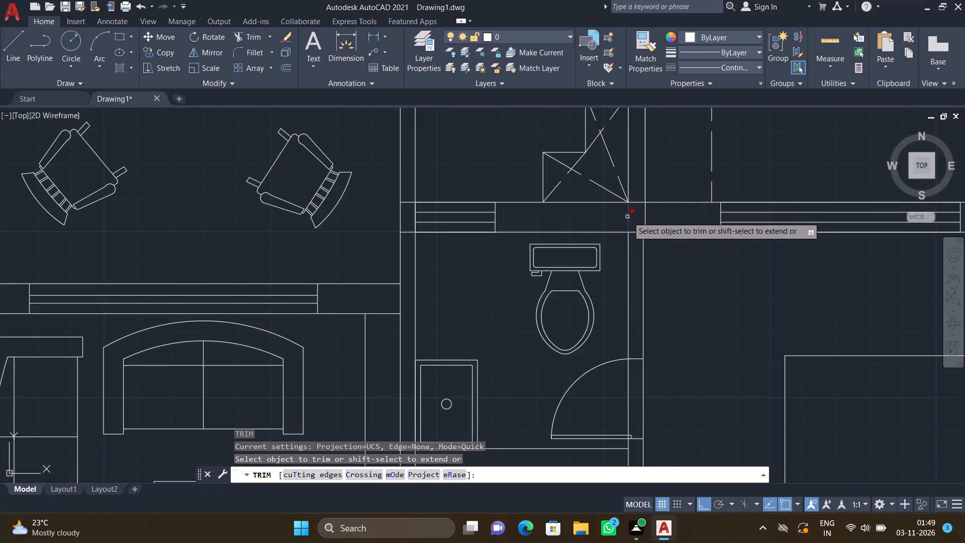
left_click(628, 217)
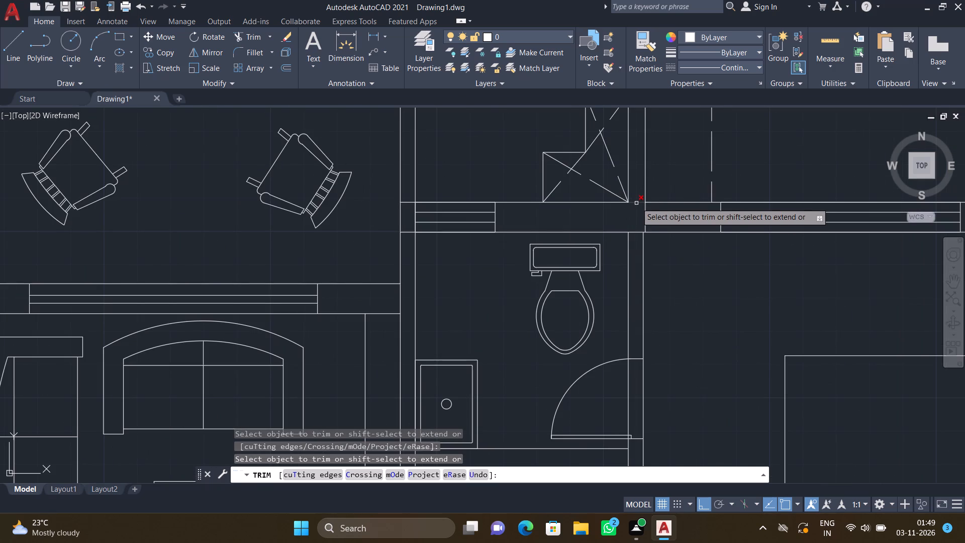
left_click(636, 203)
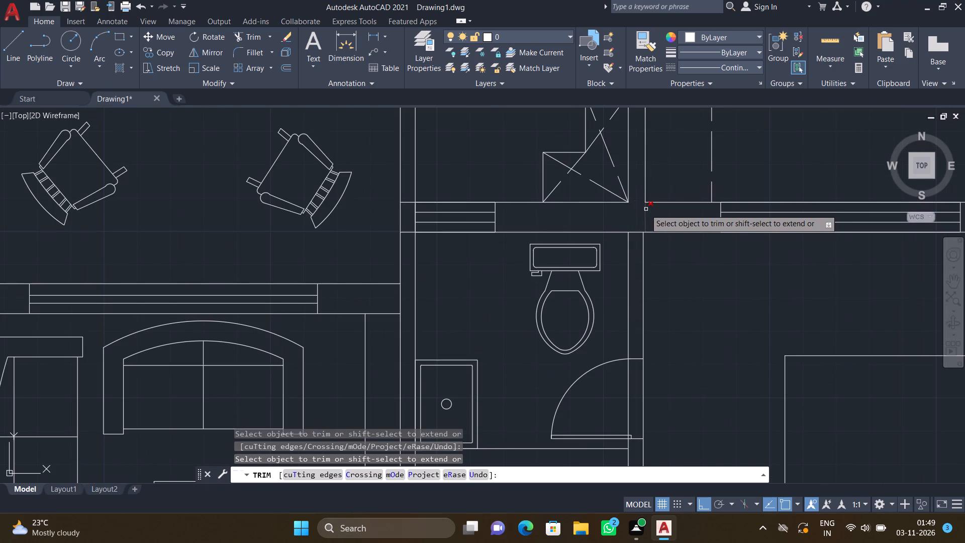
left_click(645, 209)
Trim the overlapping lines where the balcony's east wall meets the north wall of the shaft above the toilet.
scroll(616, 224, "down", 3)
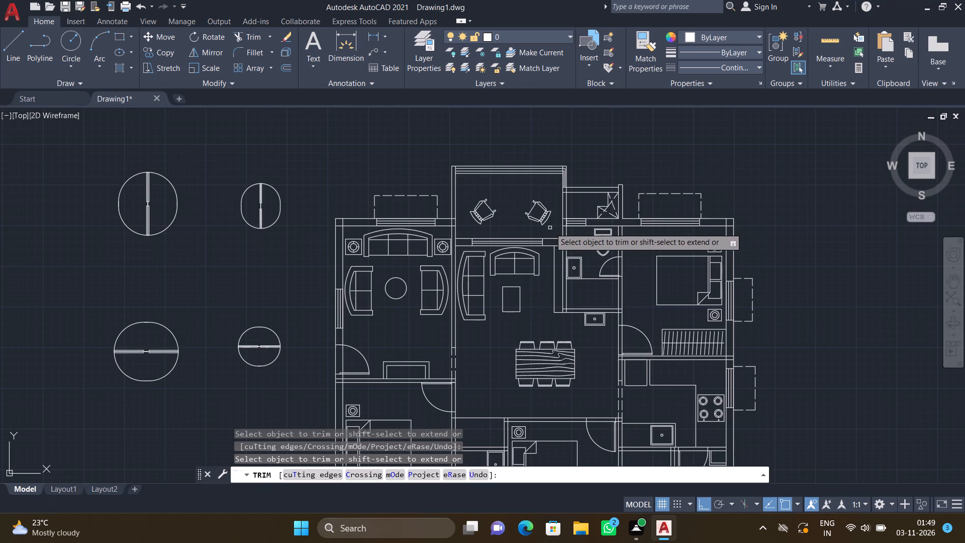
scroll(549, 221, "up", 1)
scroll(575, 172, "up", 4)
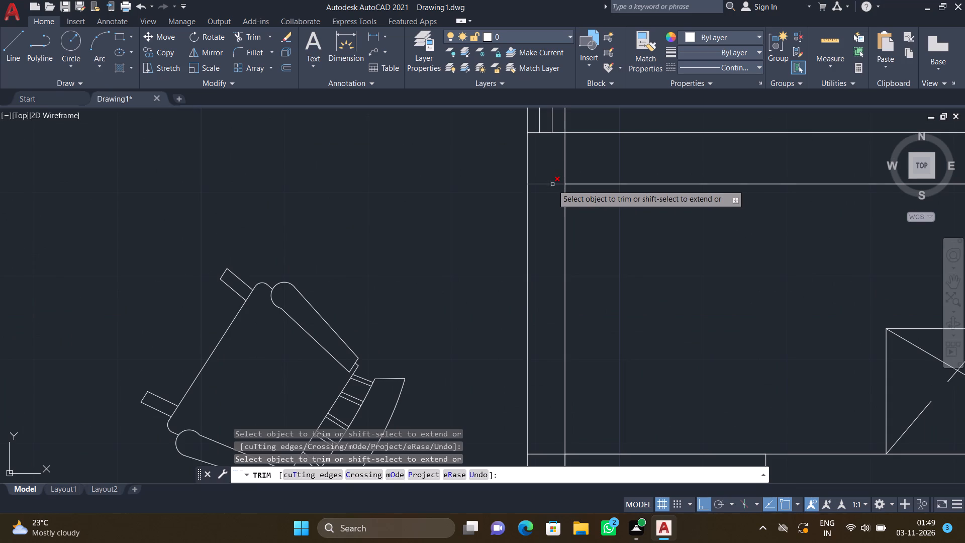
left_click(552, 185)
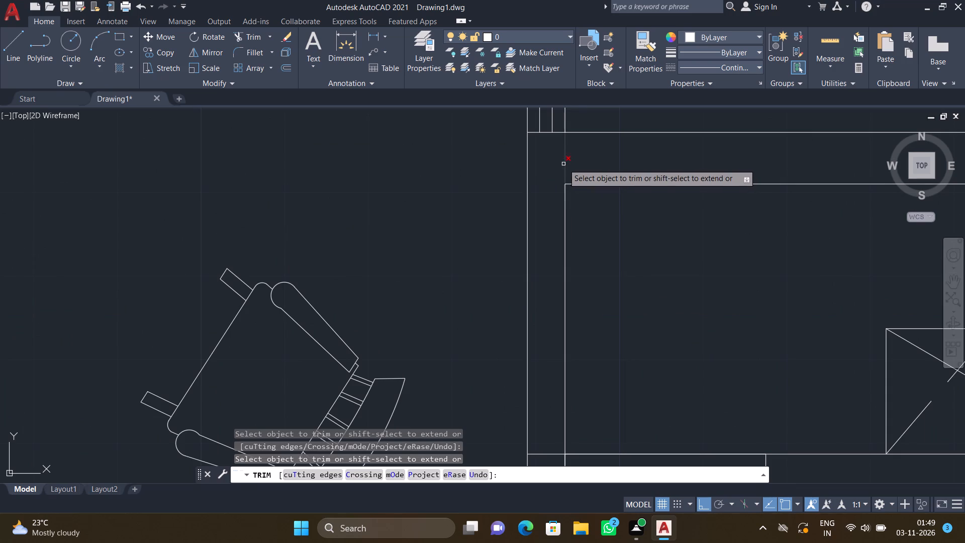
left_click(562, 163)
left_click(569, 163)
Trim the inner wall line crossing the window lines at the balcony's northeast corner.
scroll(567, 160, "down", 4)
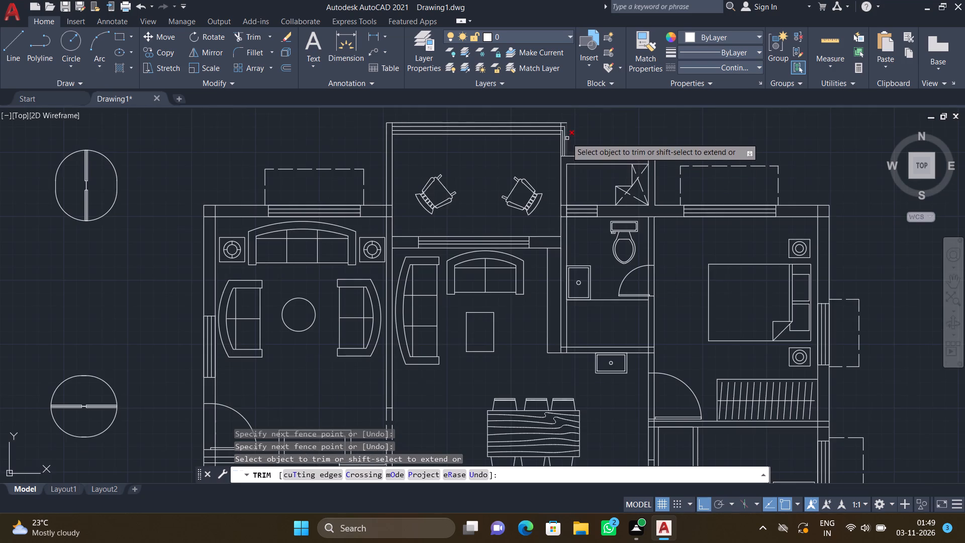
scroll(561, 129, "up", 6)
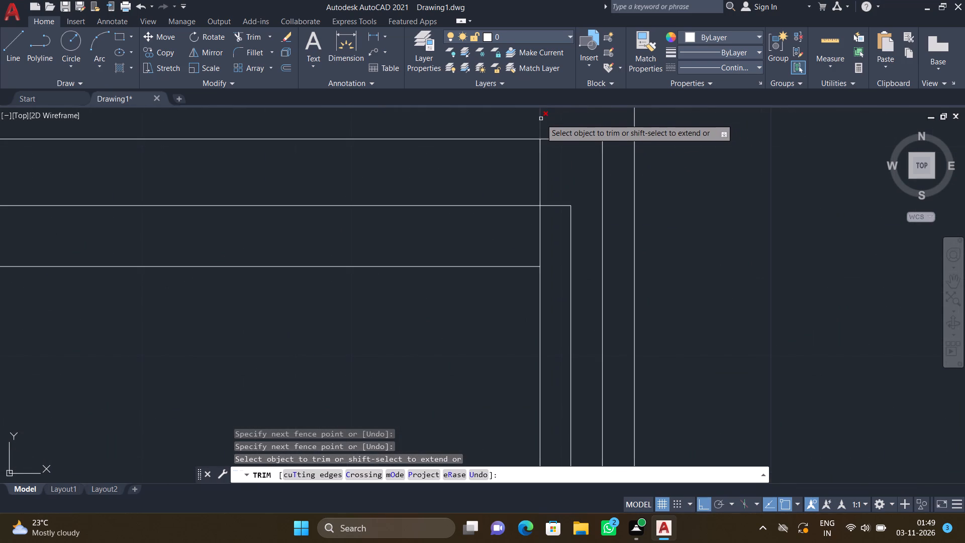
left_click(541, 119)
left_click(540, 162)
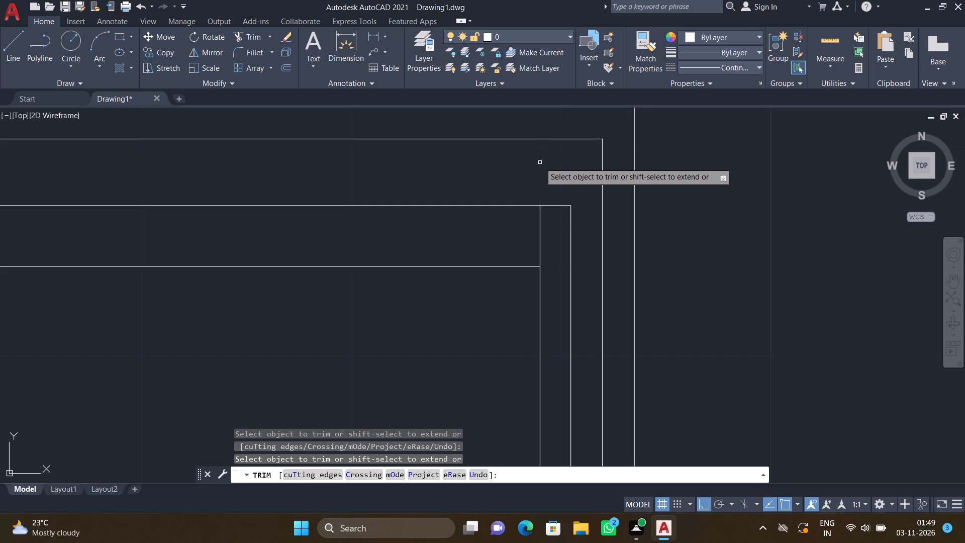
left_click(539, 230)
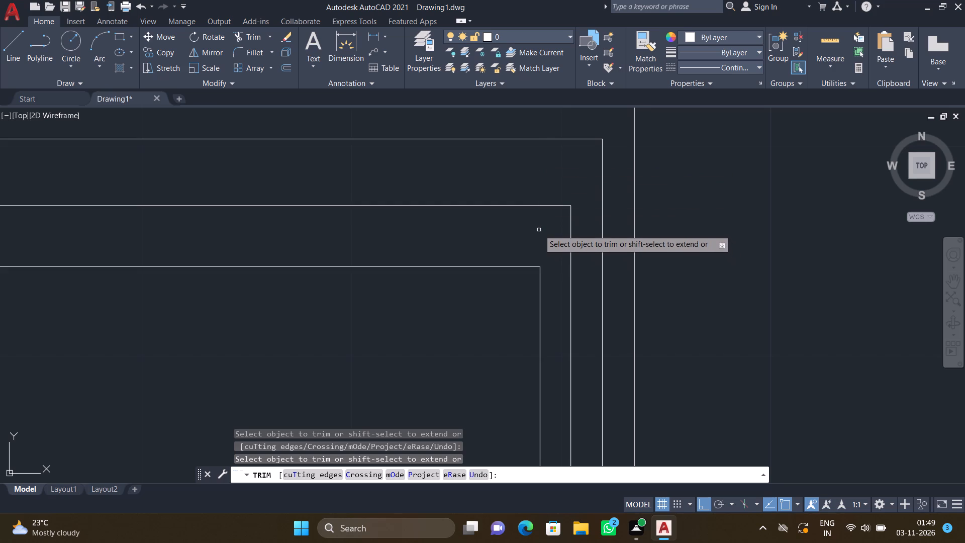
Trim the overlapping lines where the living room's north wall meets the balcony's west wall, and finish trimming.
scroll(538, 236, "down", 4)
scroll(439, 302, "down", 2)
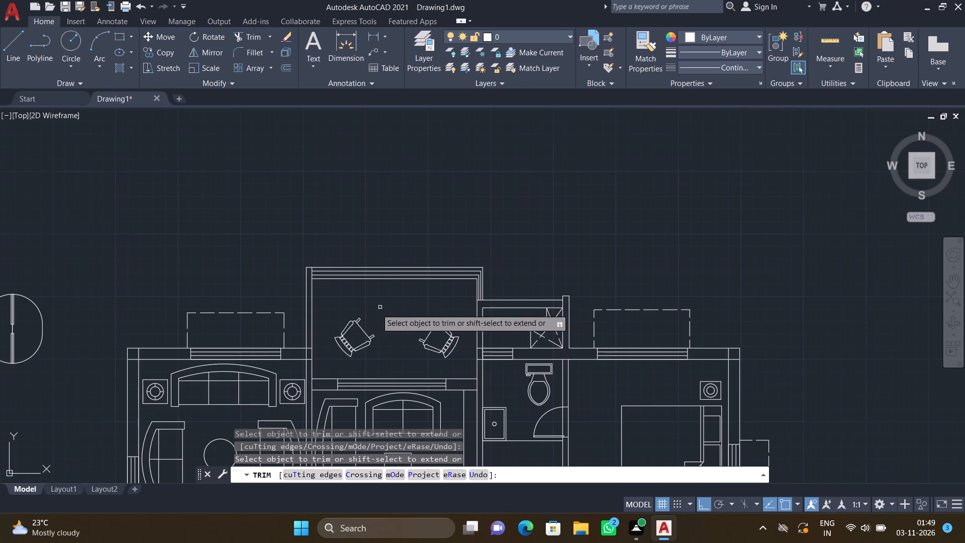
scroll(301, 365, "up", 4)
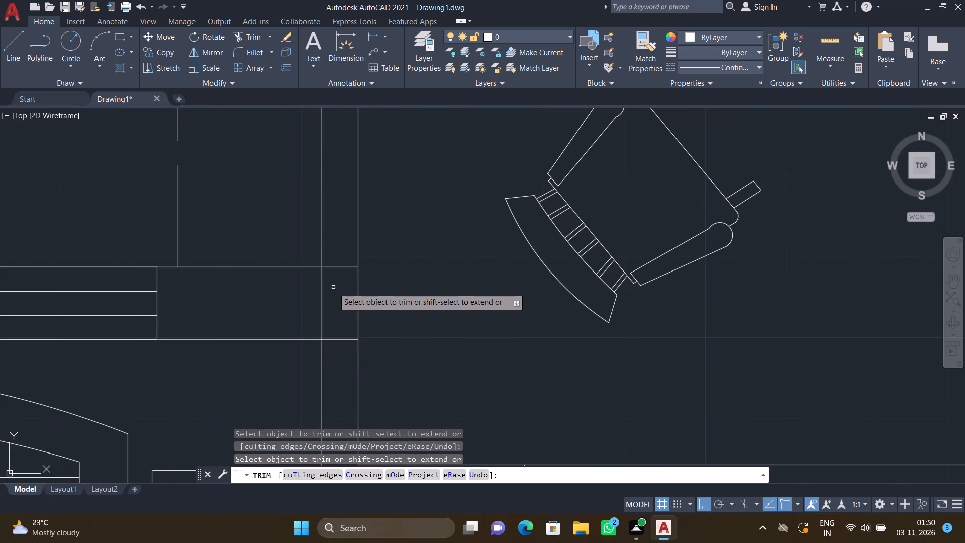
scroll(333, 288, "up", 2)
left_click_drag(332, 224, 339, 385)
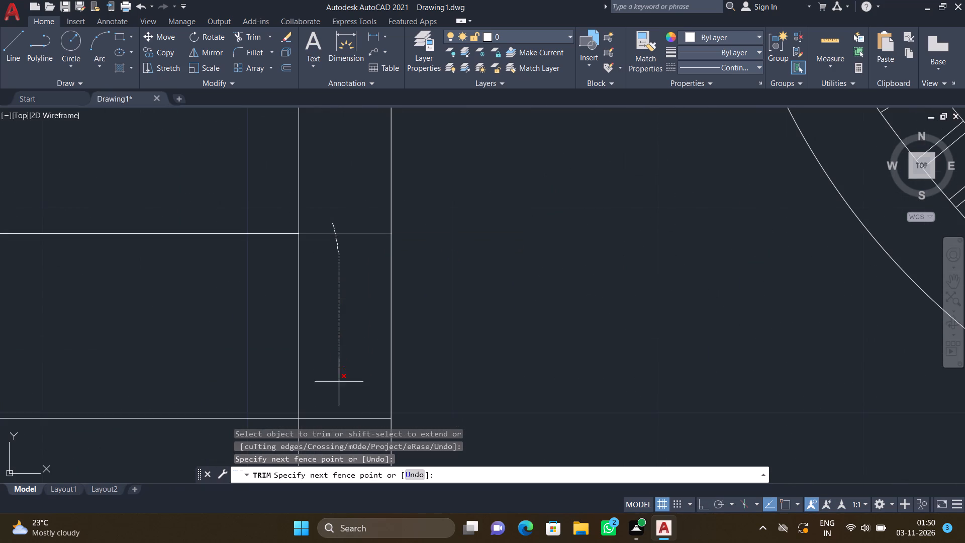
left_click_drag(339, 385, 338, 437)
left_click_drag(333, 371, 292, 359)
scroll(295, 356, "down", 2)
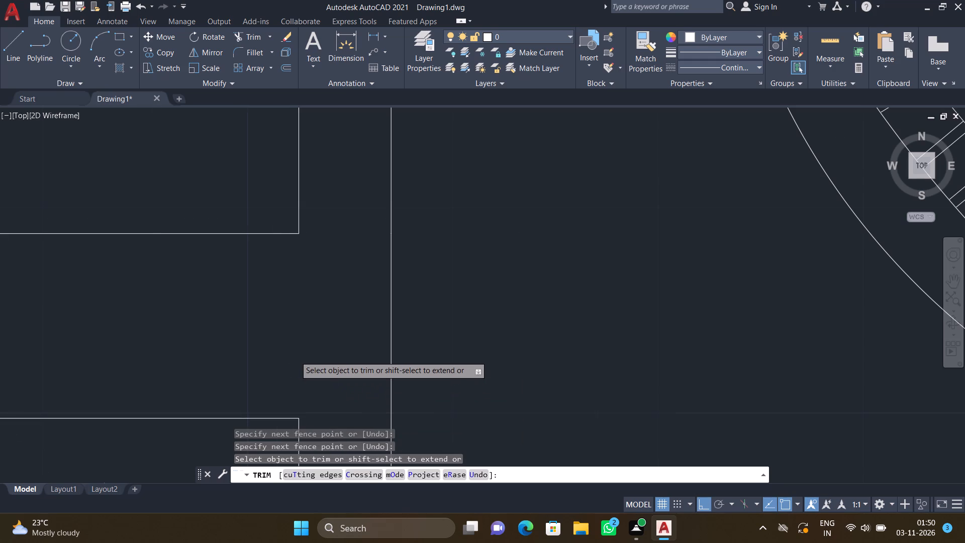
scroll(296, 356, "down", 7)
key("Escape")
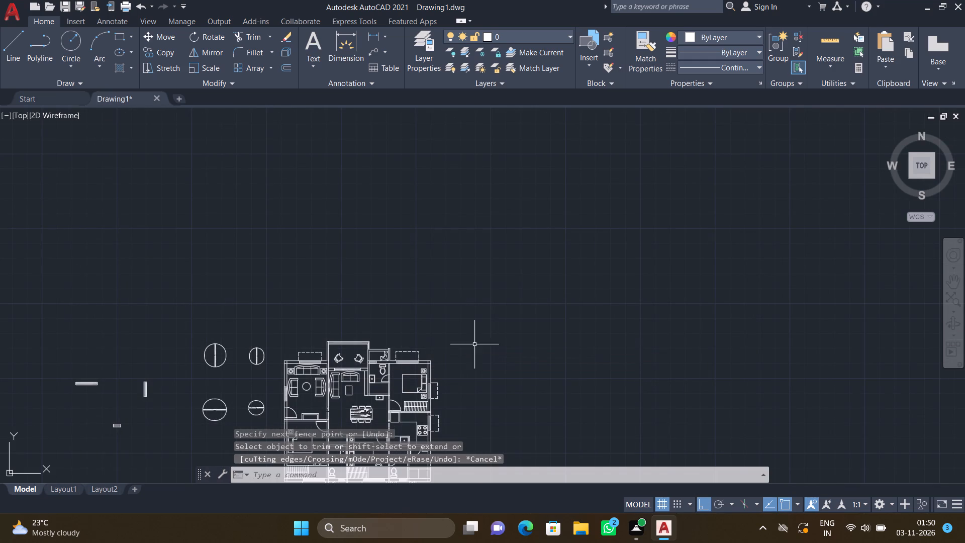
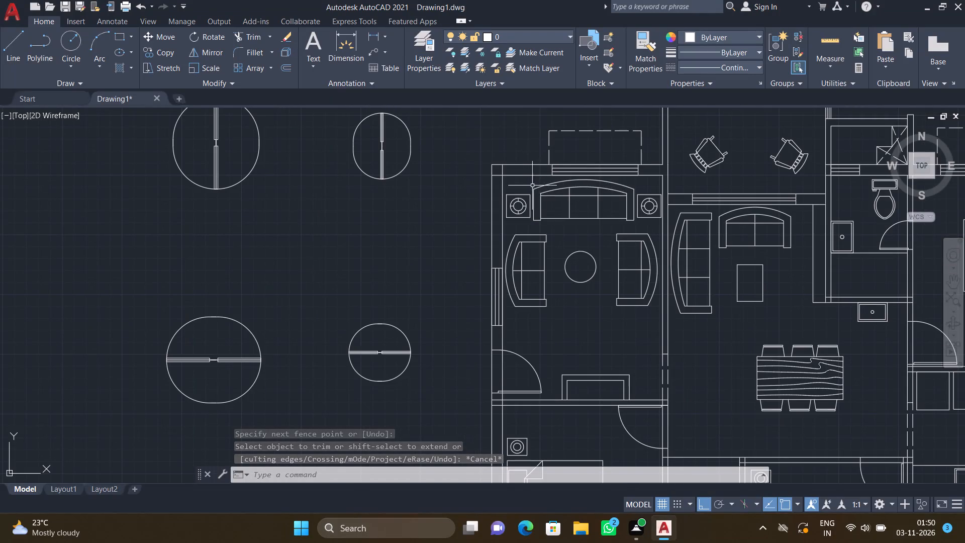
Trim the overlapping inner wall lines at the living room's northwest corner.
type("TR")
key("Return")
scroll(496, 172, "up", 2)
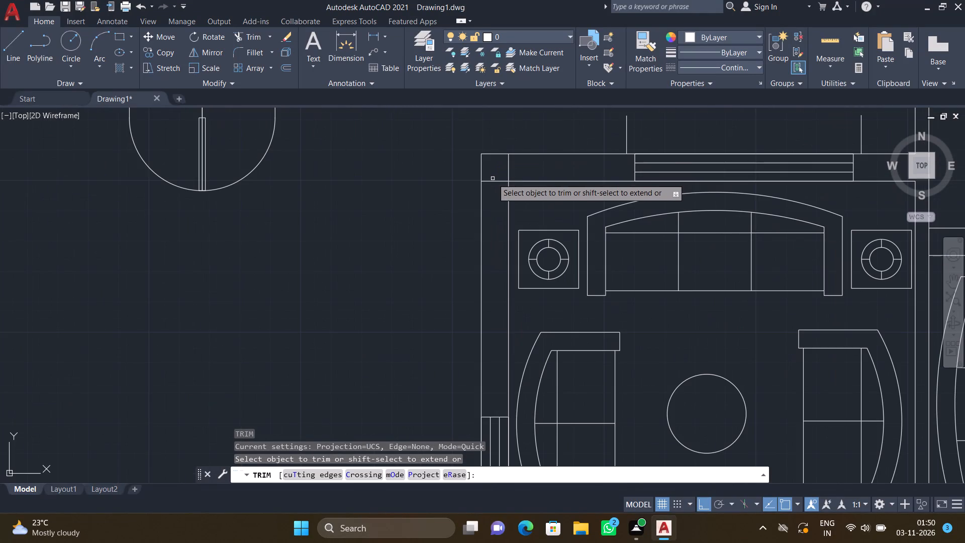
left_click(493, 180)
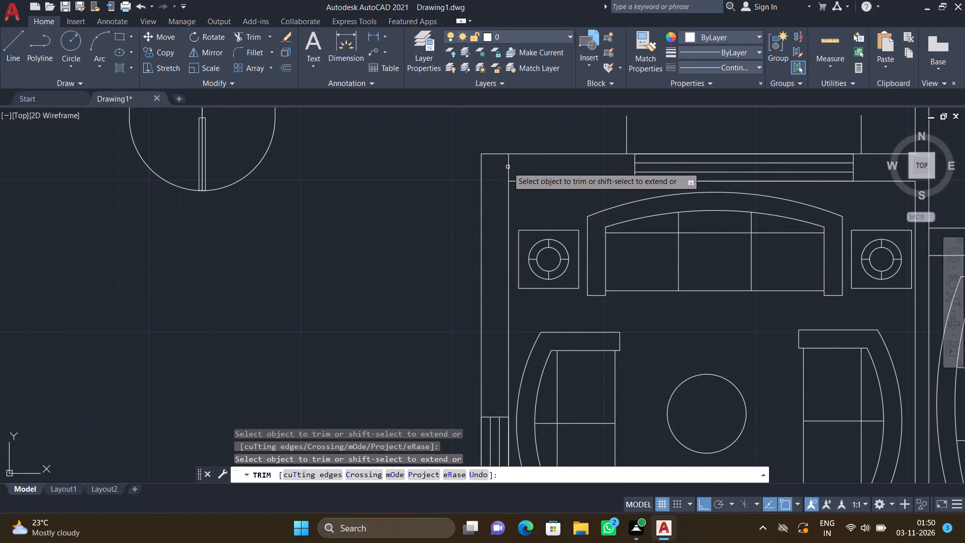
left_click(508, 167)
Trim the overlapping lines at both ends of the balcony's south wall, where it meets the west and east walls.
scroll(513, 178, "down", 4)
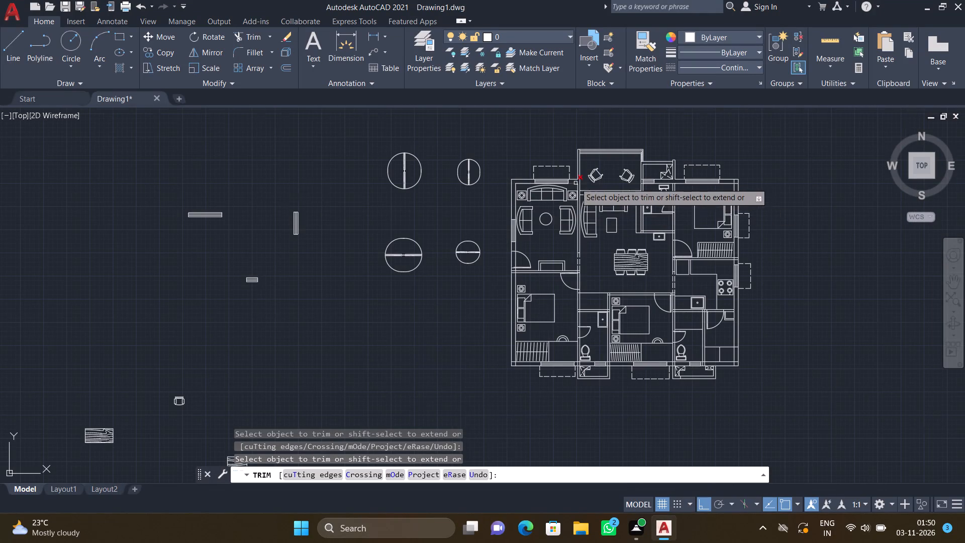
scroll(575, 183, "up", 3)
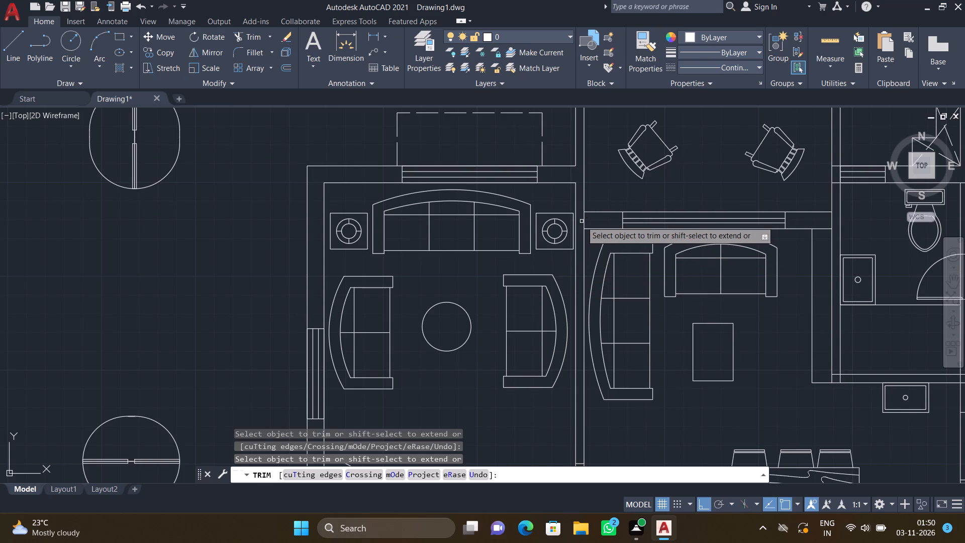
left_click(584, 221)
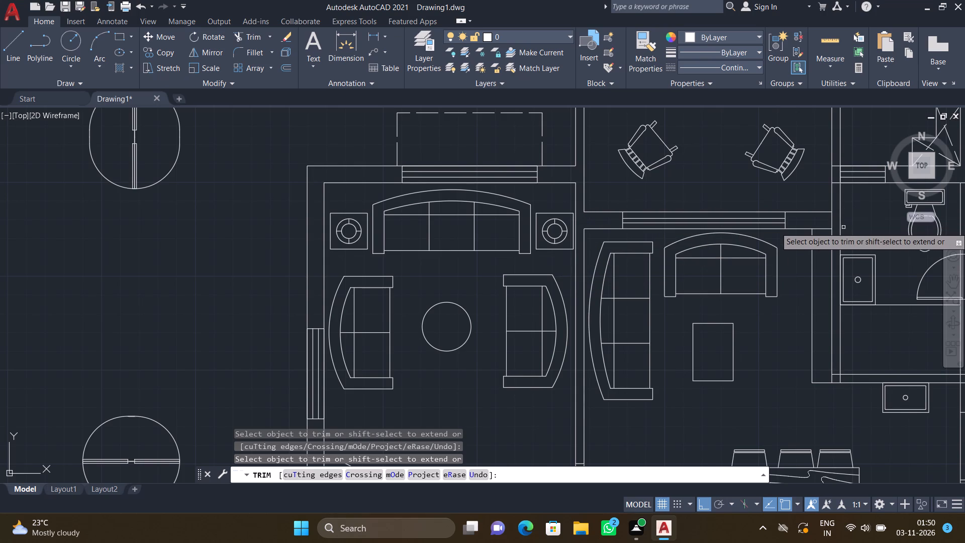
scroll(832, 225, "up", 2)
left_click(824, 214)
Trim the overlapping lines where the wall between the living room and southwest bedroom meets the west exterior wall.
scroll(749, 268, "down", 2)
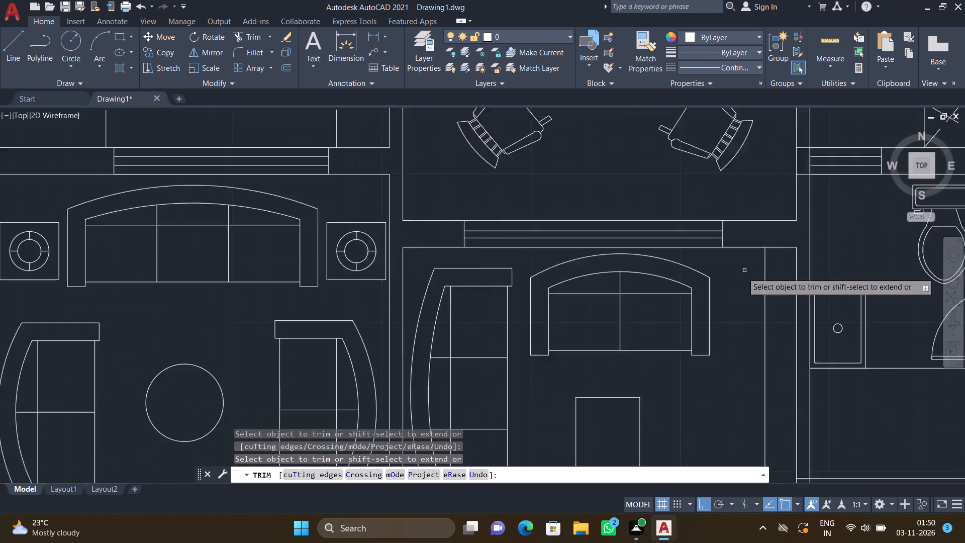
scroll(741, 273, "down", 3)
scroll(615, 349, "up", 4)
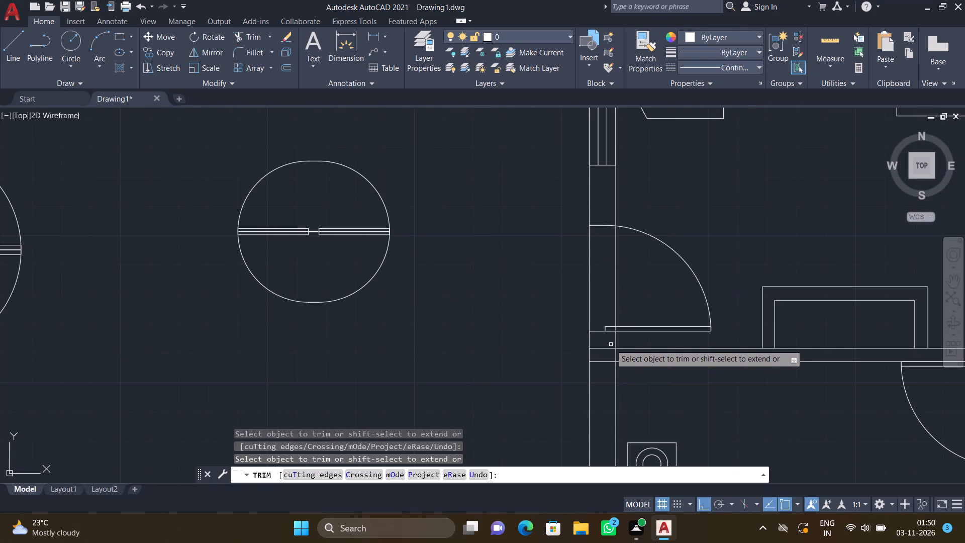
scroll(613, 352, "down", 4)
scroll(609, 363, "up", 1)
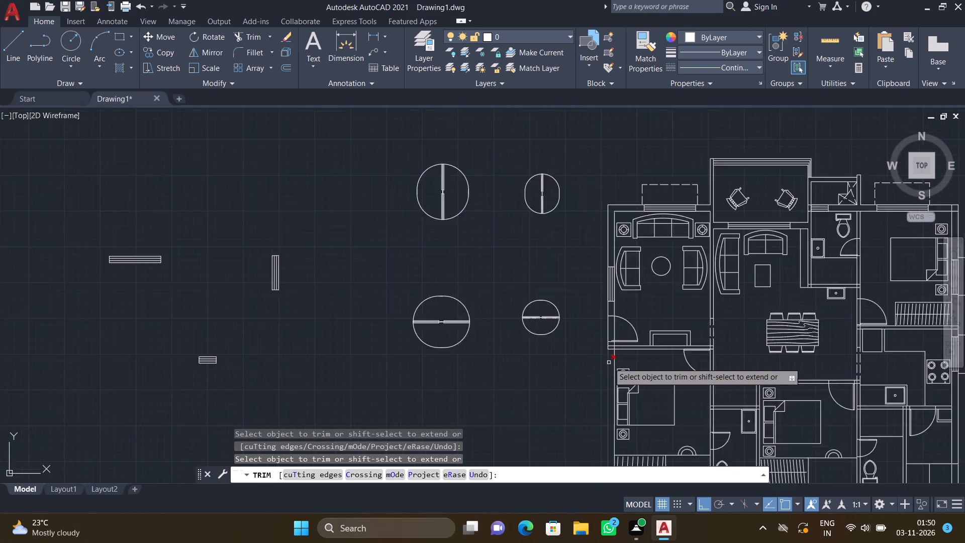
scroll(609, 363, "up", 6)
left_click_drag(592, 283, 592, 285)
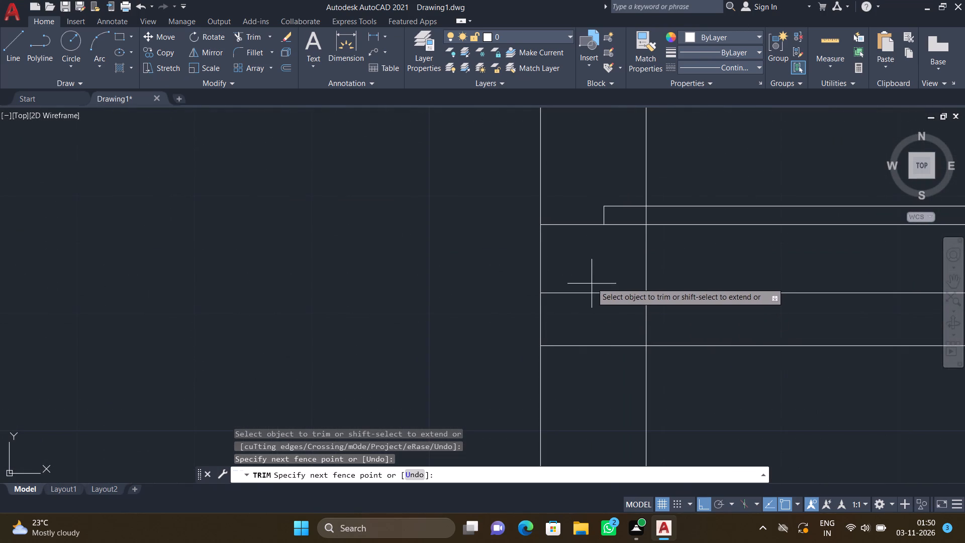
left_click_drag(592, 285, 593, 384)
left_click_drag(623, 326, 671, 327)
Trim the overlapping inner wall lines at the southwest bedroom's southwest corner.
scroll(671, 328, "down", 3)
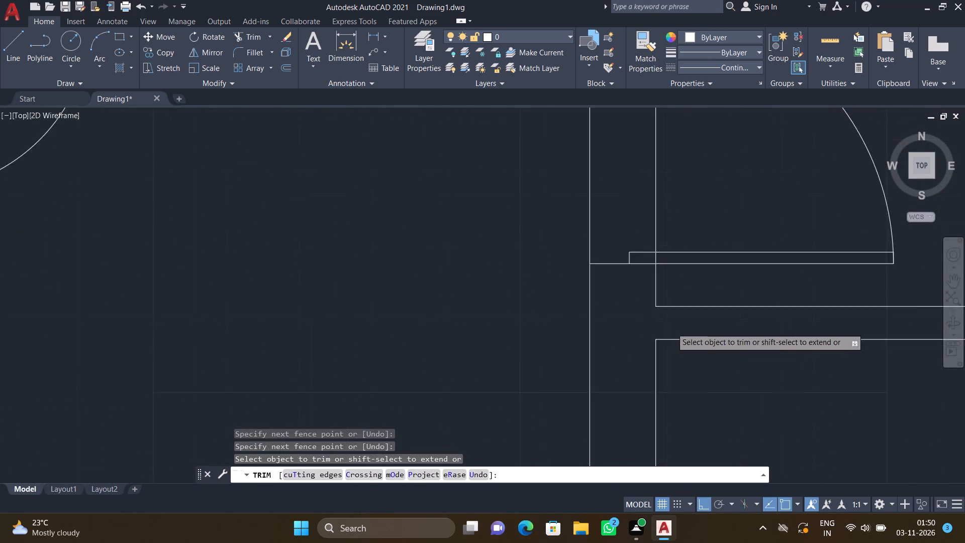
scroll(673, 329, "down", 2)
scroll(921, 331, "up", 3)
scroll(799, 360, "down", 6)
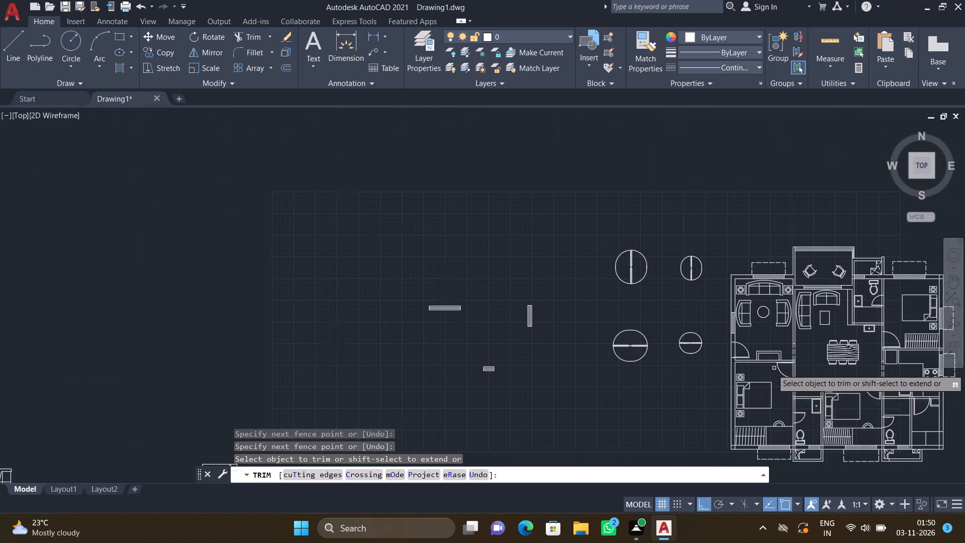
scroll(730, 469, "up", 8)
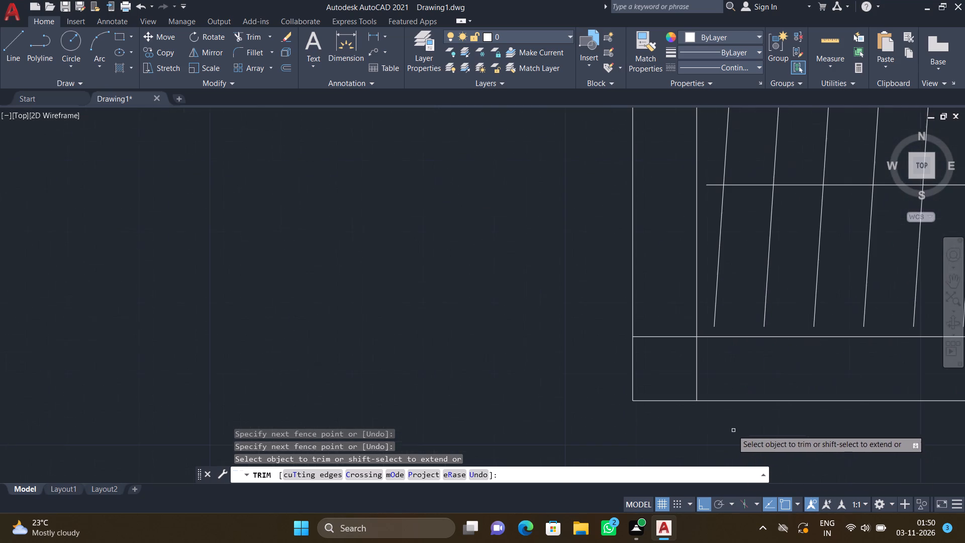
left_click(659, 338)
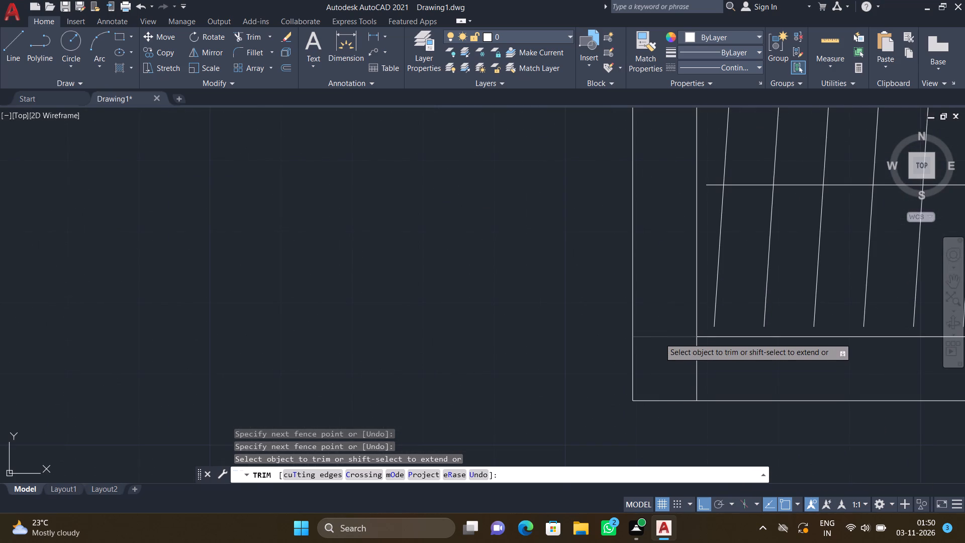
left_click(696, 366)
Trim the overlapping lines where the wall between the southwest bedroom and its toilet meets the south wall above the shaft.
scroll(699, 365, "down", 2)
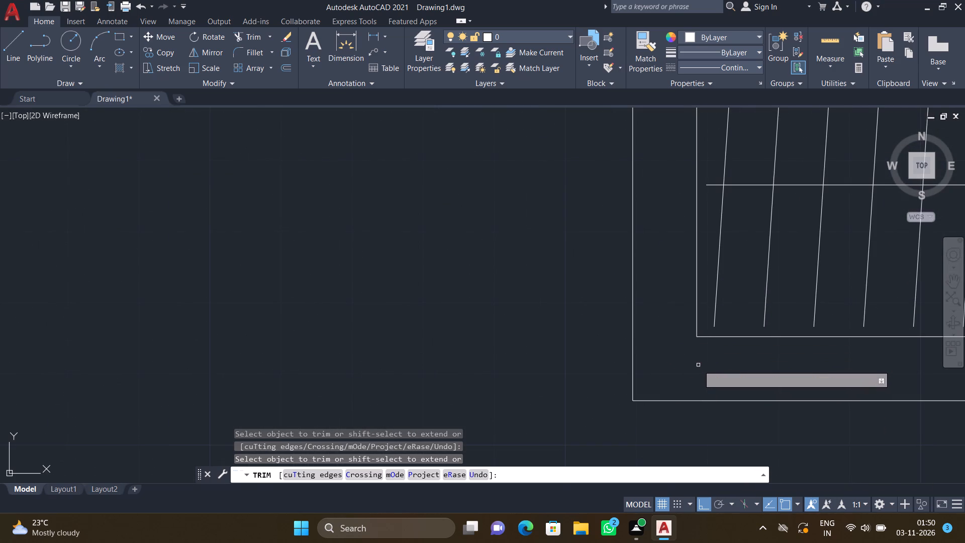
scroll(699, 365, "down", 4)
scroll(810, 363, "up", 3)
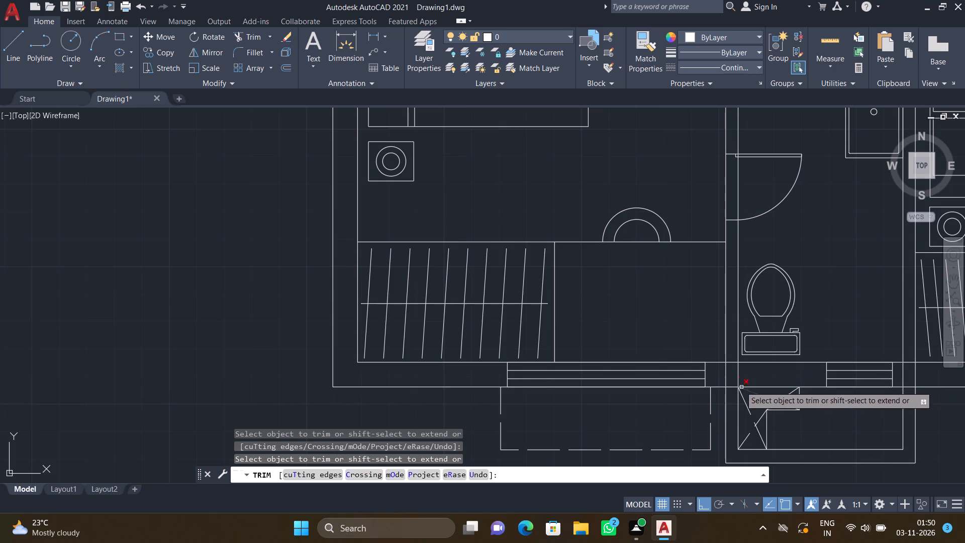
scroll(720, 380, "up", 3)
left_click_drag(719, 369, 799, 368)
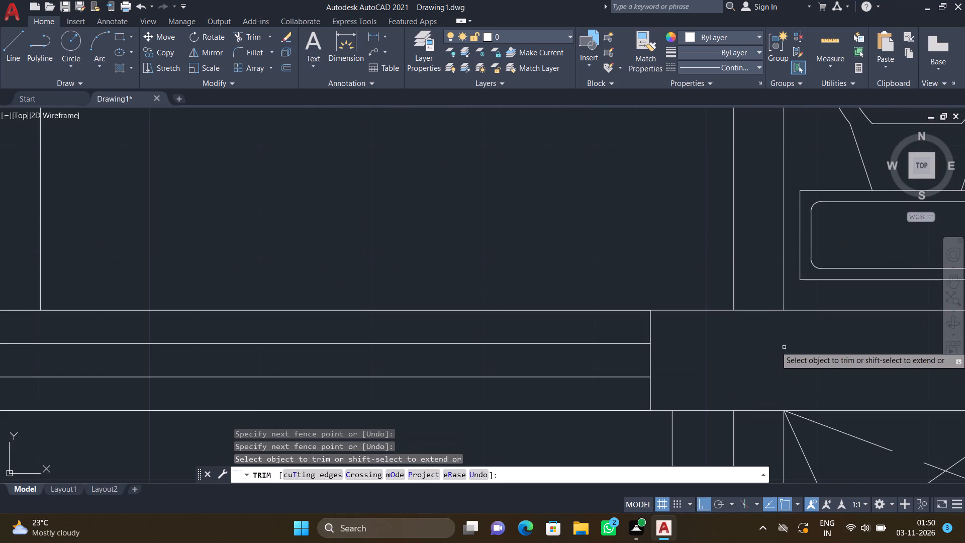
left_click_drag(754, 300, 757, 322)
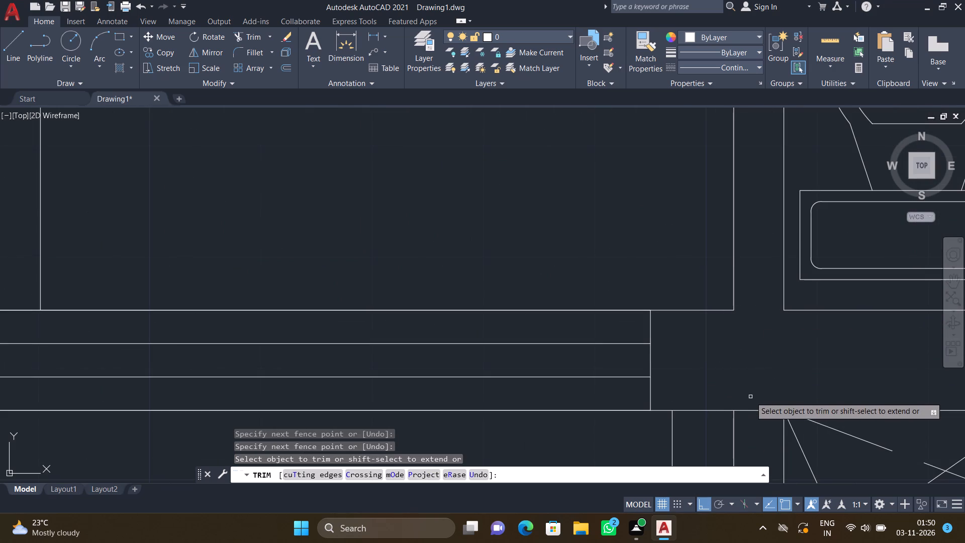
scroll(751, 394, "down", 4)
scroll(754, 407, "up", 3)
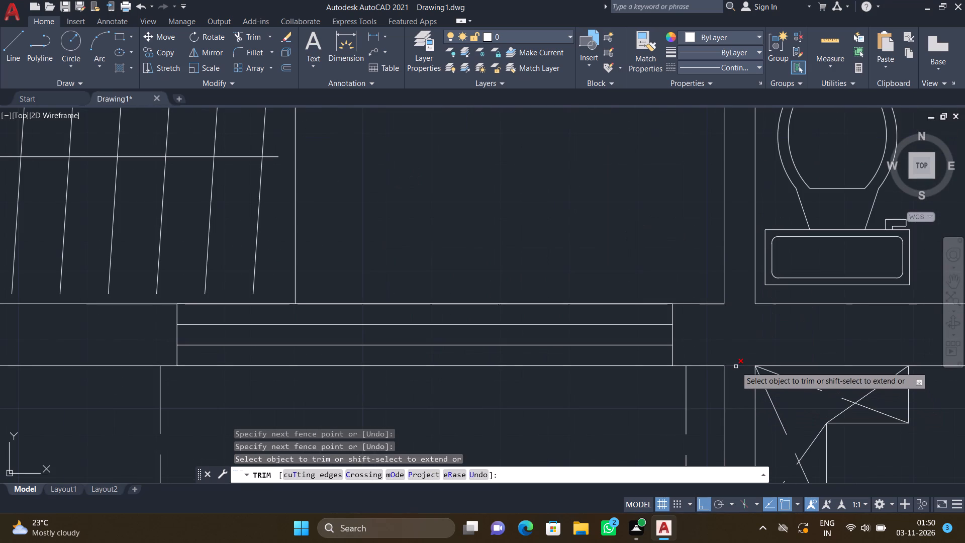
left_click(736, 367)
Trim the overlapping lines where the east wall of the toilet beside the southwest bedroom meets the south wall.
scroll(822, 383, "down", 5)
scroll(840, 387, "up", 4)
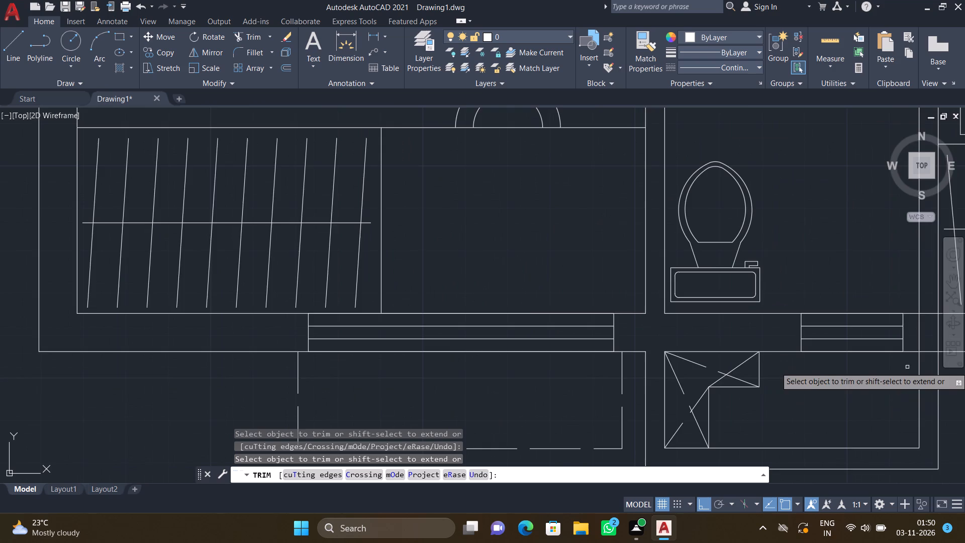
scroll(917, 369, "down", 3)
scroll(922, 367, "up", 3)
left_click_drag(884, 346, 915, 342)
left_click(899, 320)
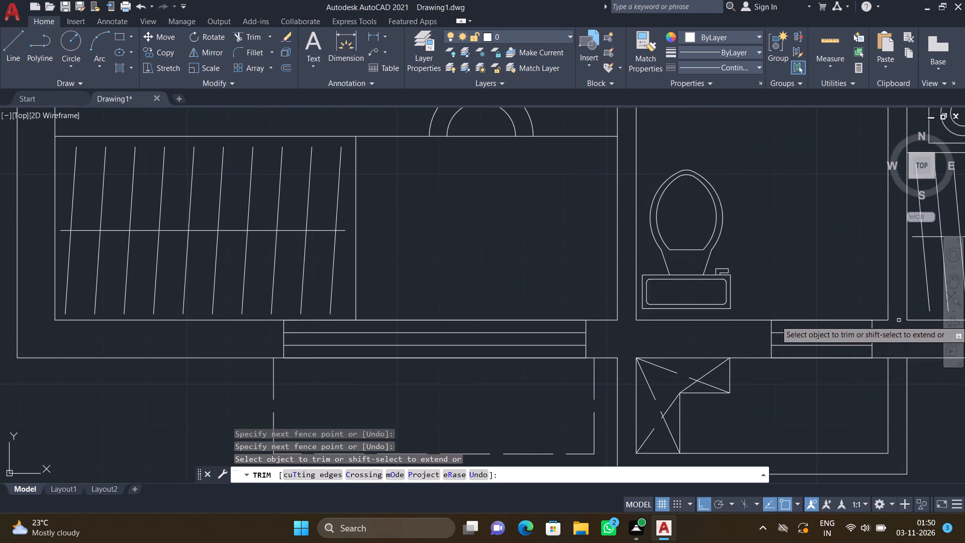
left_click(897, 359)
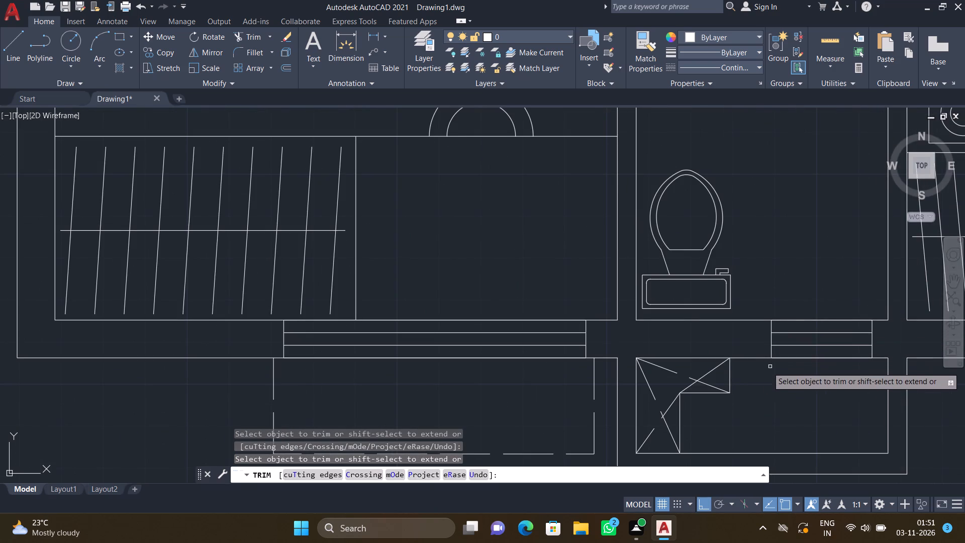
Trim the overlapping lines where that toilet's north wall meets the southwest bedroom's east wall.
scroll(733, 375, "down", 4)
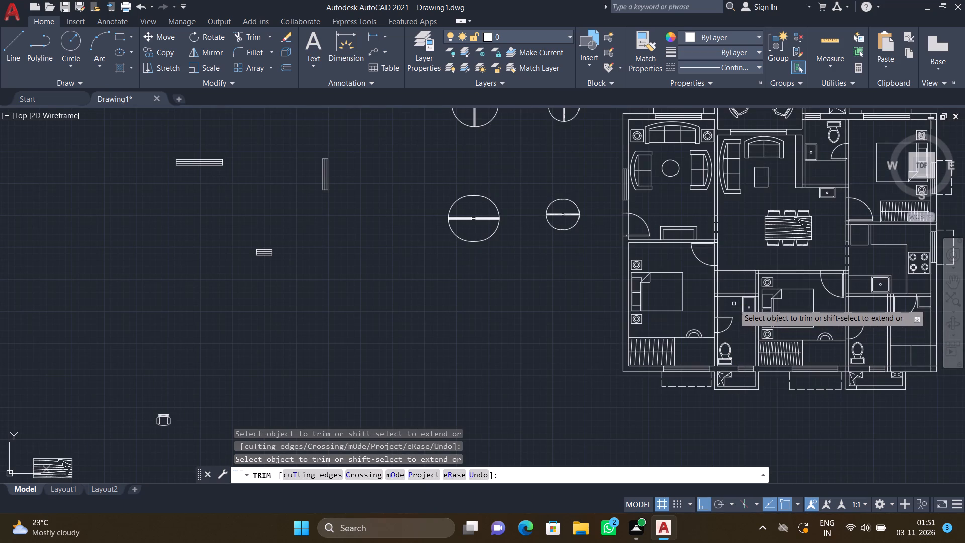
scroll(687, 331, "up", 2)
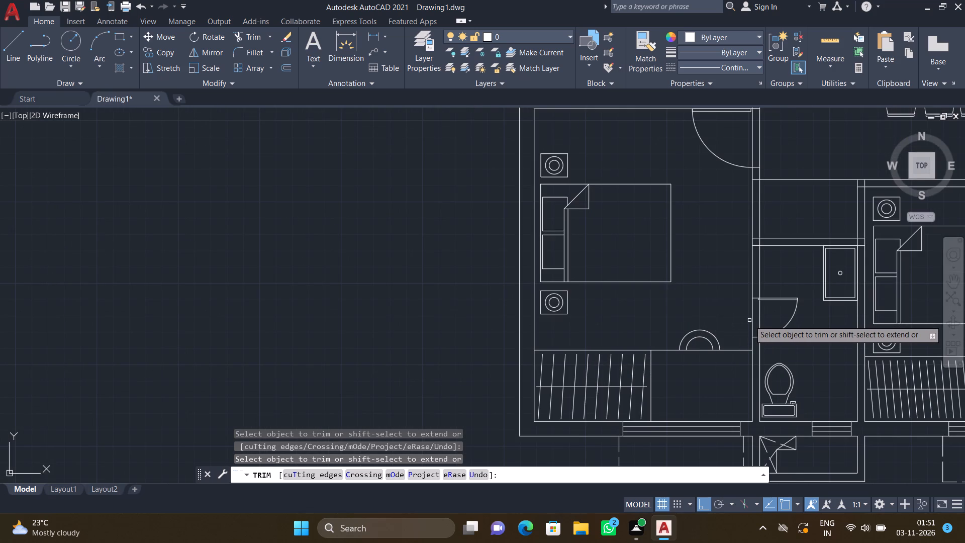
left_click(751, 320)
scroll(757, 245, "up", 3)
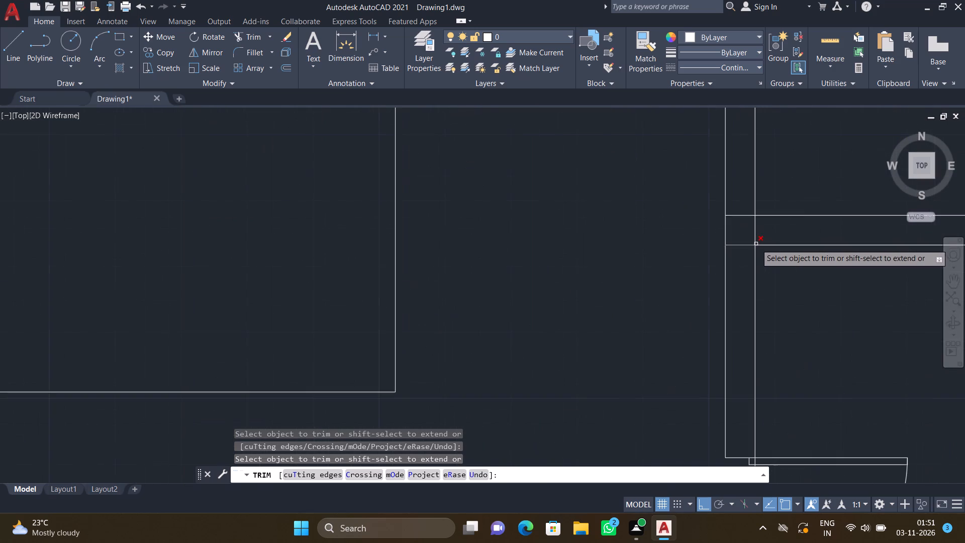
scroll(742, 217, "up", 2)
left_click_drag(732, 202, 736, 315)
left_click_drag(750, 258, 777, 257)
Trim the overlapping lines where that toilet's north wall meets its east wall above the washbasin.
scroll(778, 255, "down", 5)
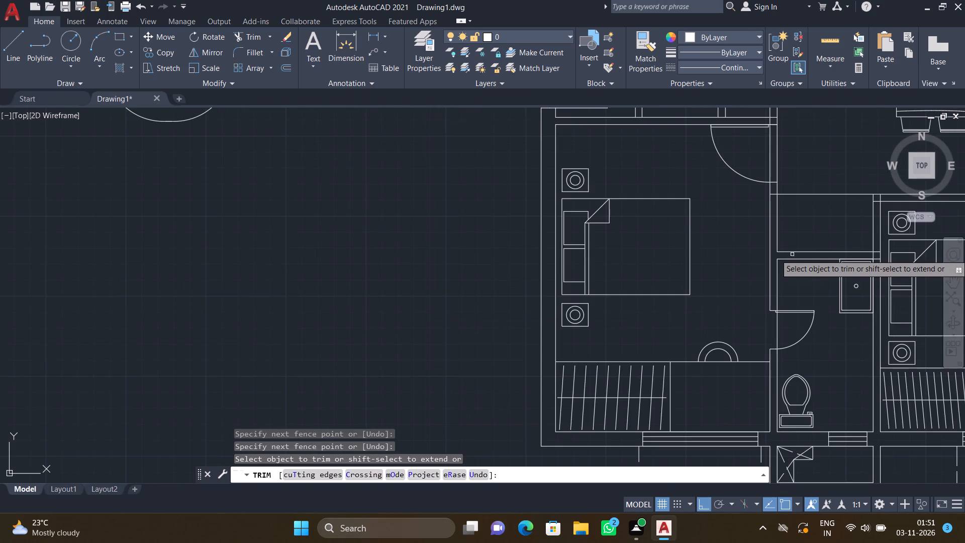
scroll(833, 266, "down", 4)
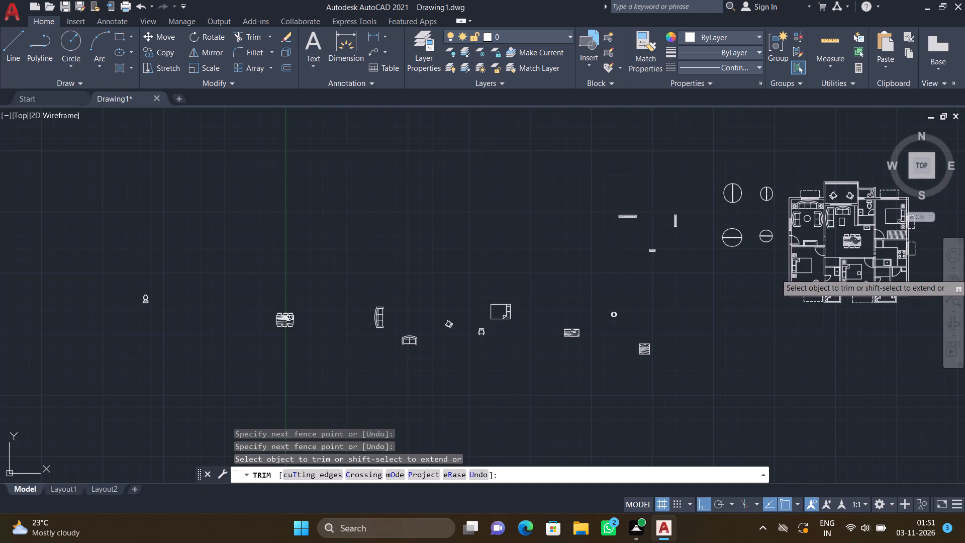
scroll(862, 267, "up", 4)
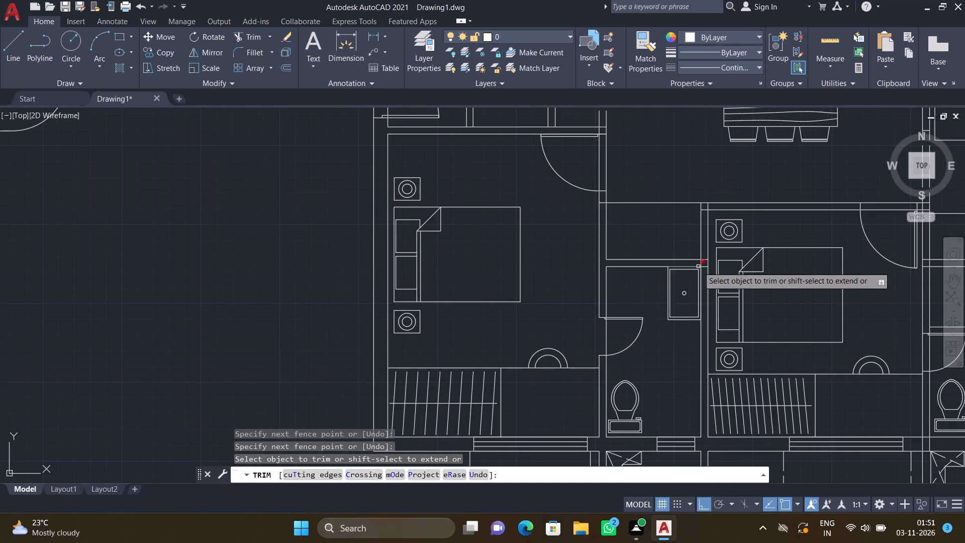
scroll(698, 266, "up", 5)
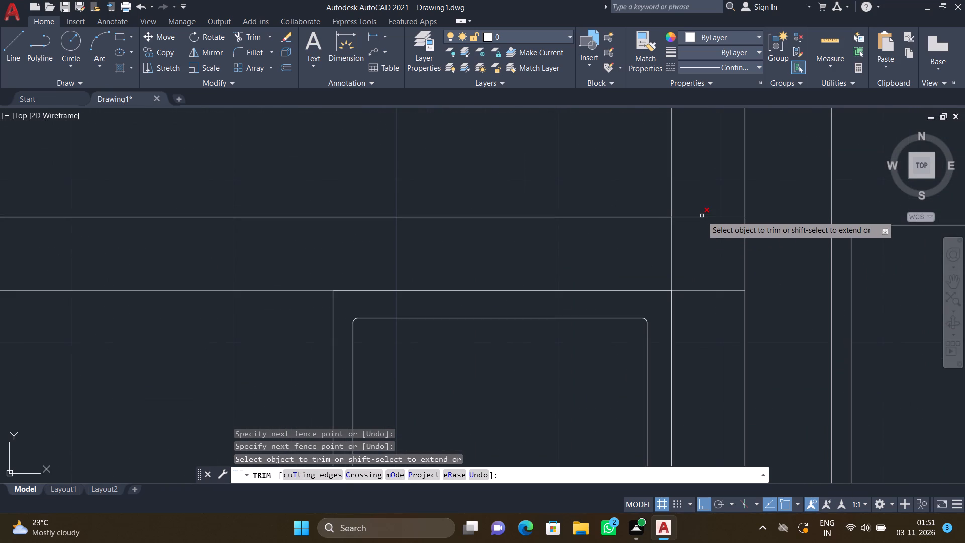
left_click(702, 216)
left_click(709, 291)
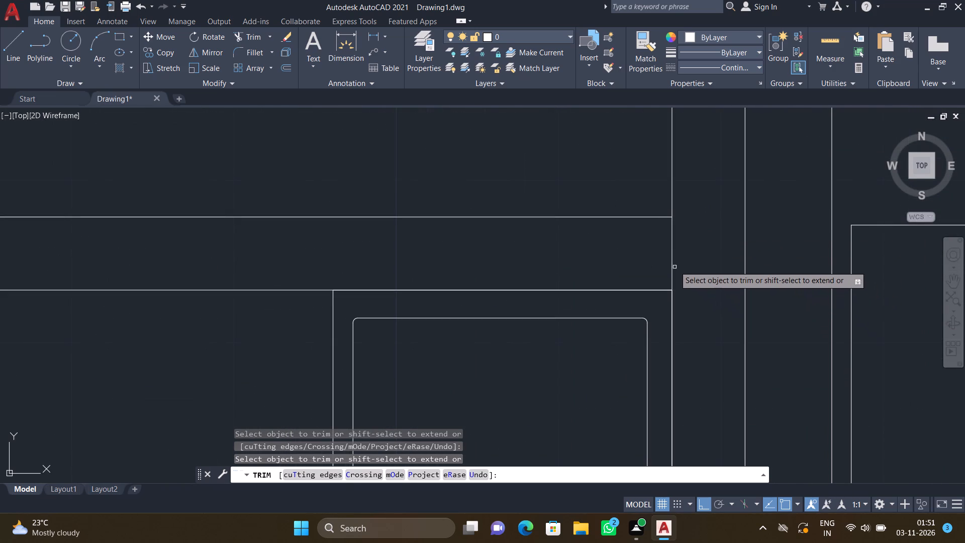
left_click(671, 255)
Trim the overlapping lines at the south-central bedroom's northwest corner, where its north and west walls meet.
scroll(653, 258, "down", 6)
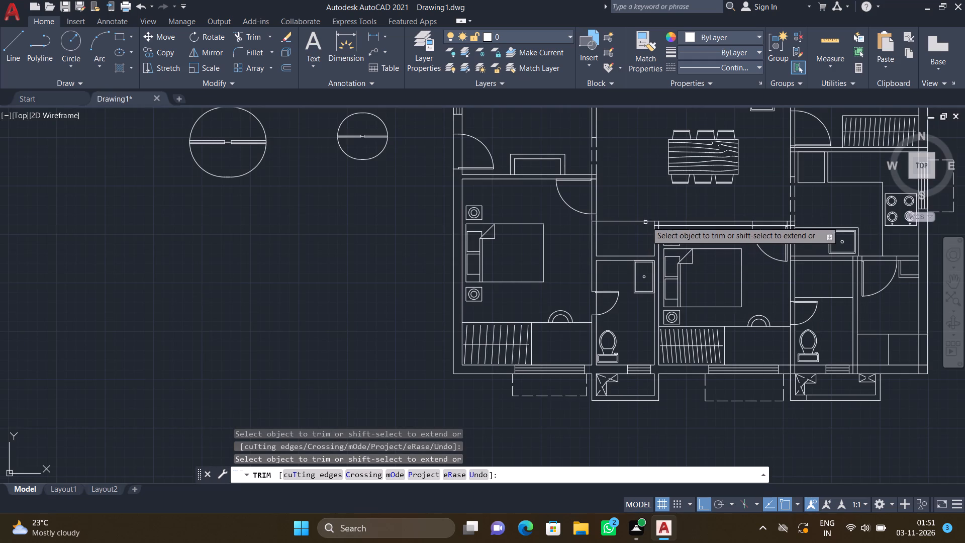
scroll(652, 225, "up", 4)
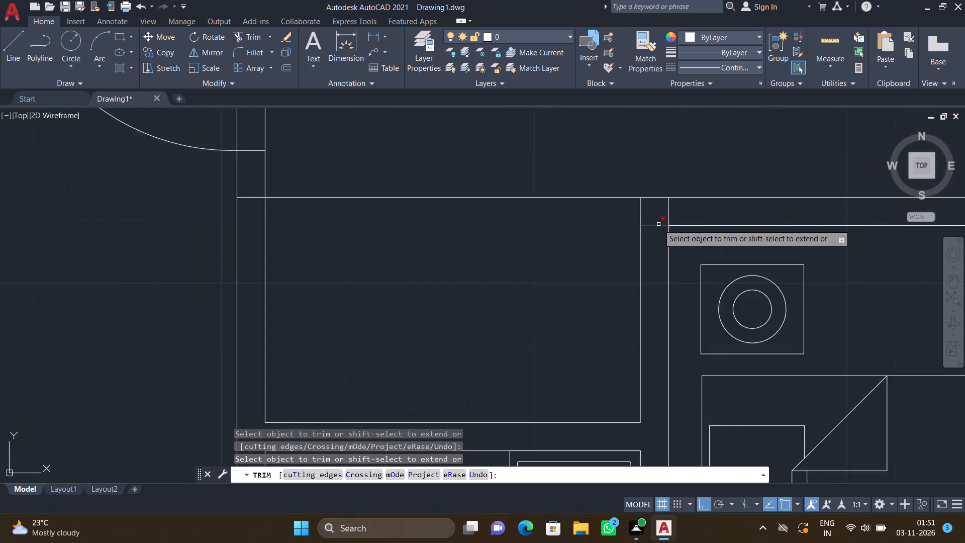
scroll(658, 224, "up", 2)
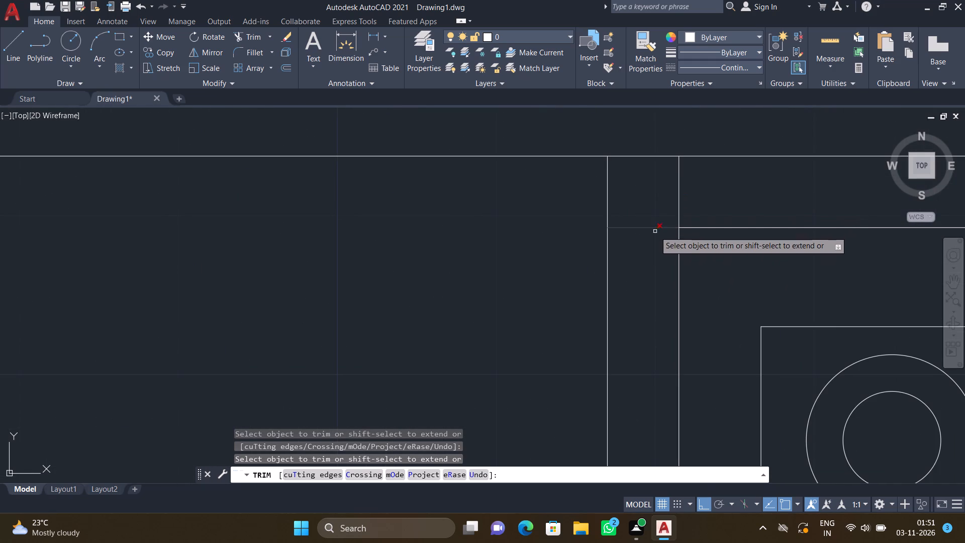
scroll(654, 235, "down", 5)
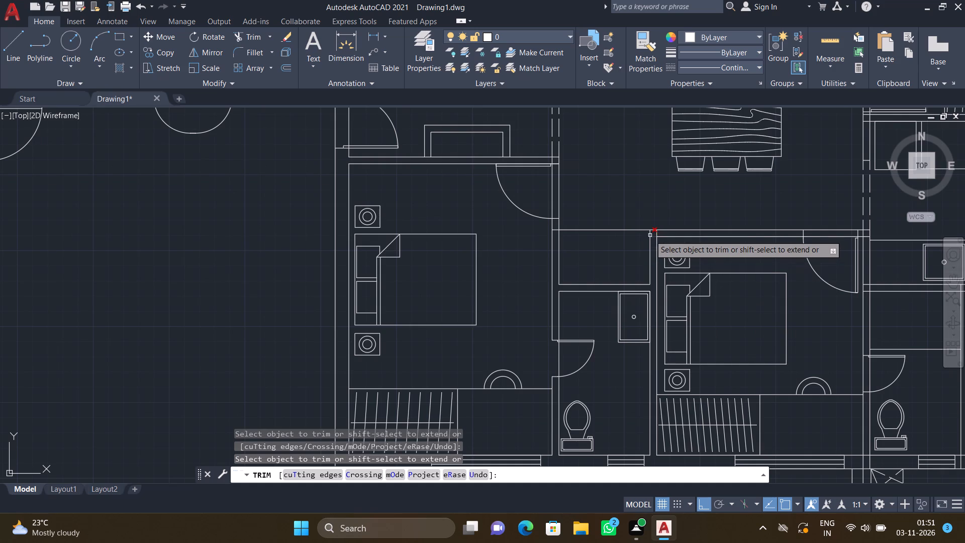
scroll(652, 237, "up", 3)
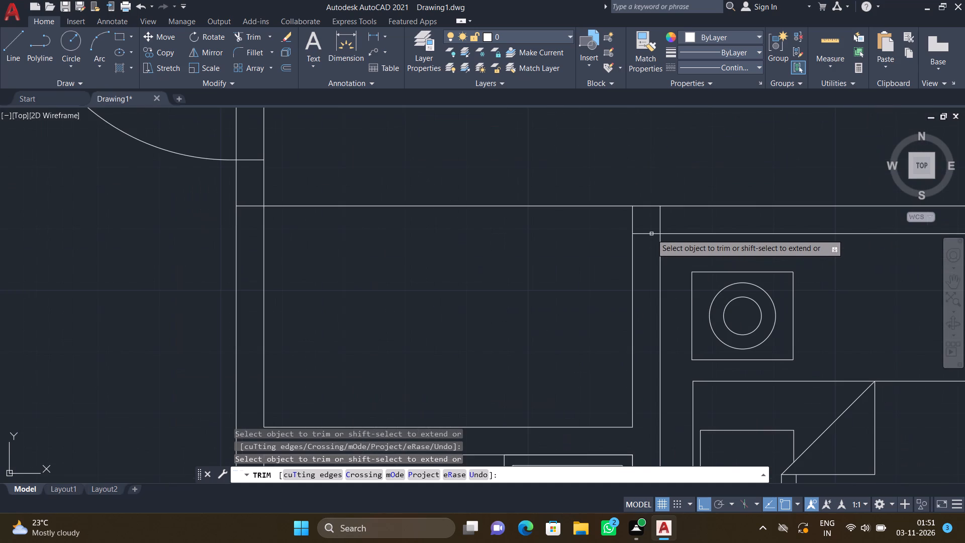
left_click(651, 234)
left_click(659, 218)
scroll(666, 284, "down", 5)
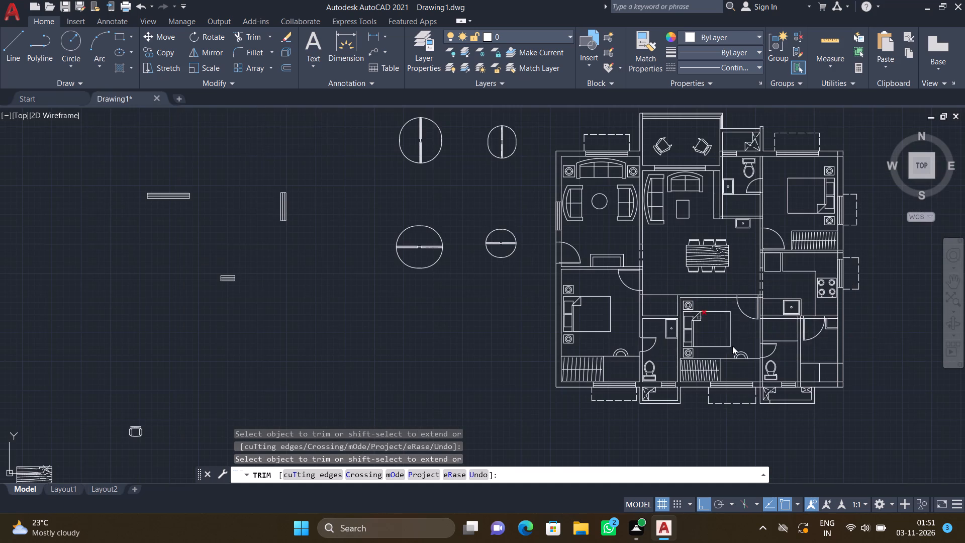
Trim the north wall lines across the south-central bedroom's door opening and the overlap at the adjoining northeast wall corner.
scroll(755, 307, "up", 4)
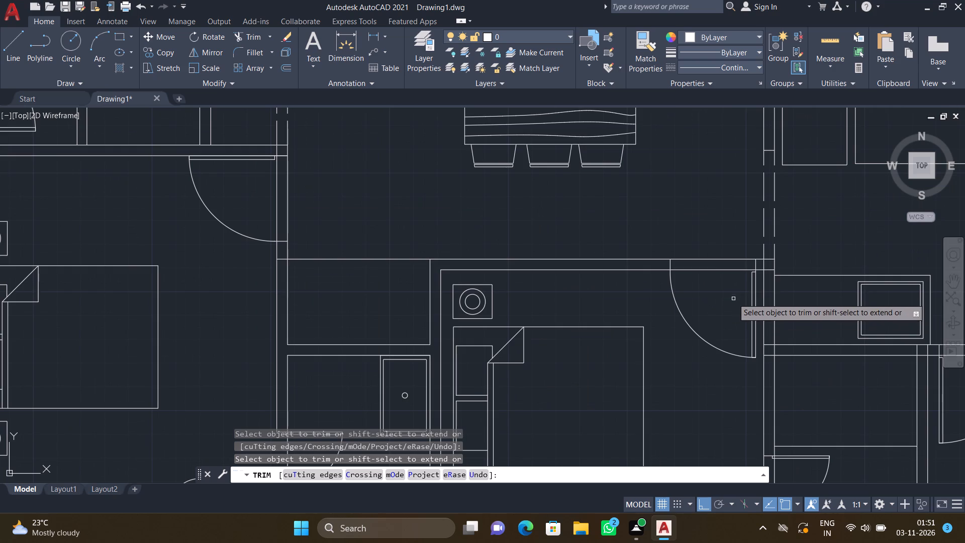
scroll(715, 274, "up", 3)
left_click_drag(684, 202, 704, 285)
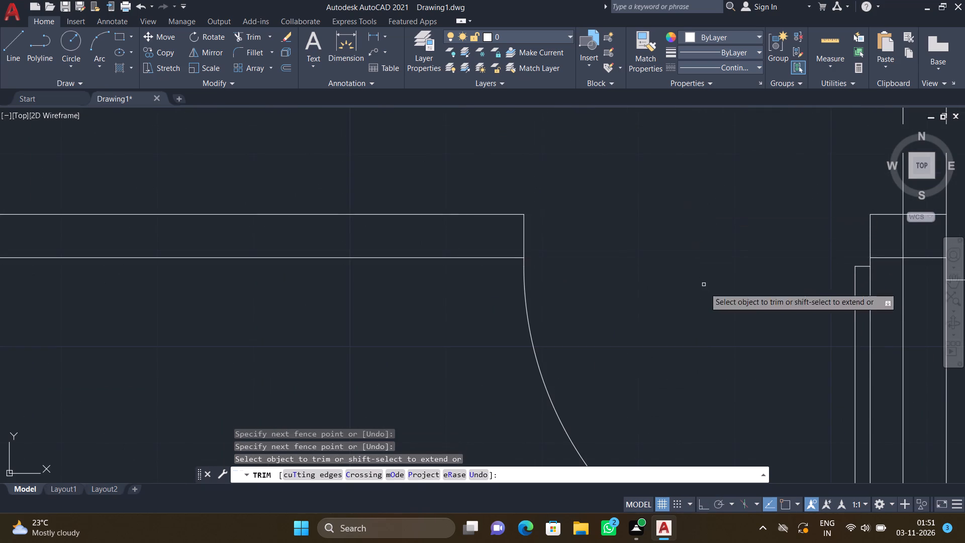
scroll(757, 291, "down", 4)
scroll(813, 281, "up", 4)
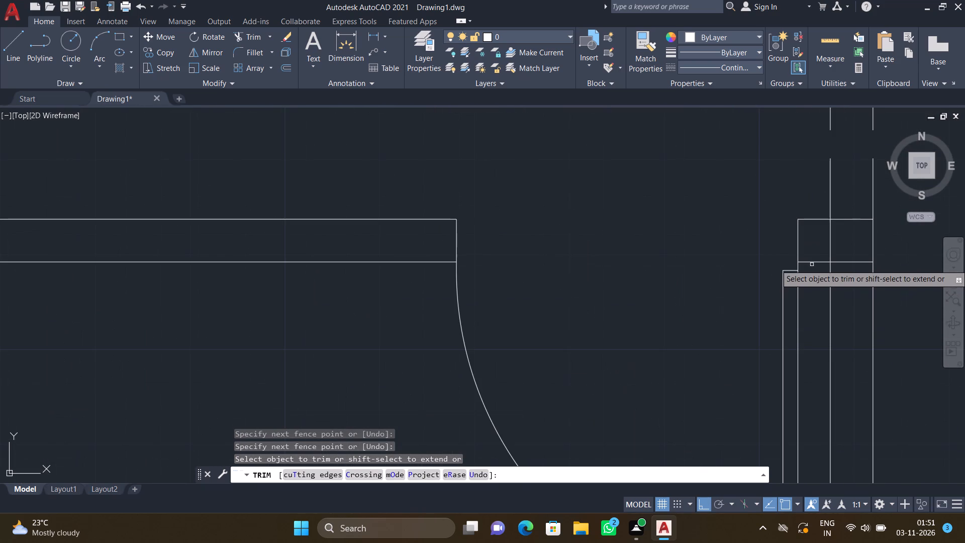
left_click(829, 244)
Trim the overlapping lines where the kitchen's south wall meets the south-central bedroom's east wall.
scroll(840, 261, "down", 5)
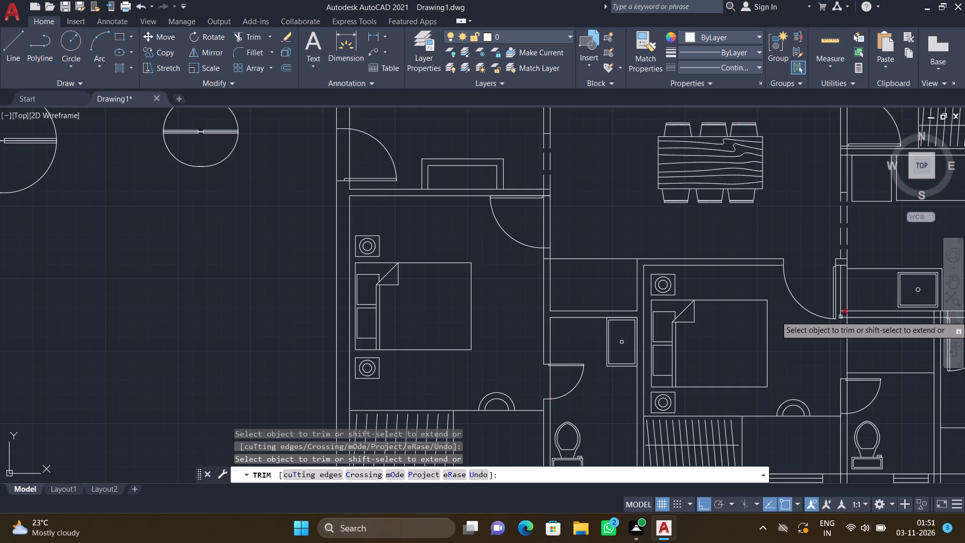
scroll(839, 313, "up", 6)
left_click_drag(829, 283, 831, 317)
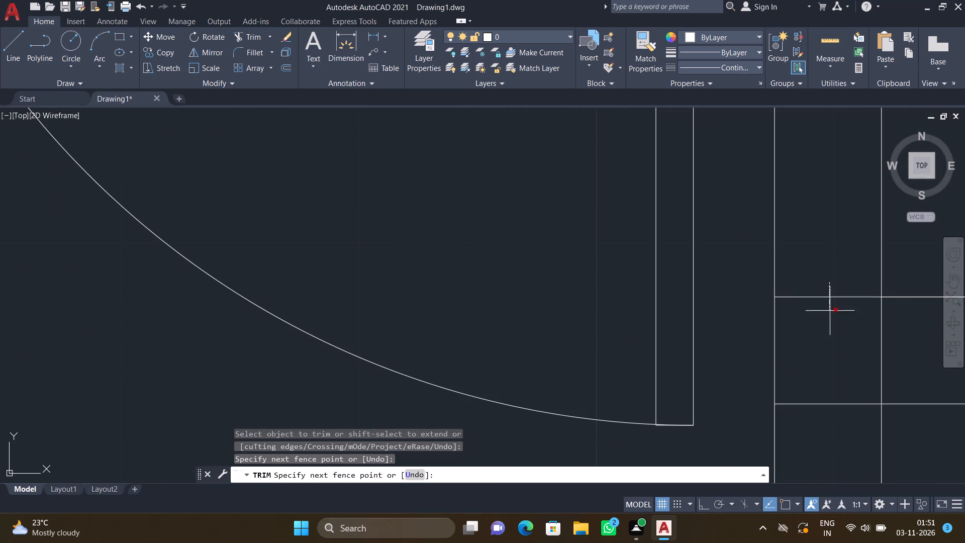
left_click_drag(831, 317, 834, 428)
left_click_drag(842, 370, 902, 356)
Trim the south-central bedroom's east wall line across the door opening of the adjoining southeast toilet.
scroll(841, 368, "down", 6)
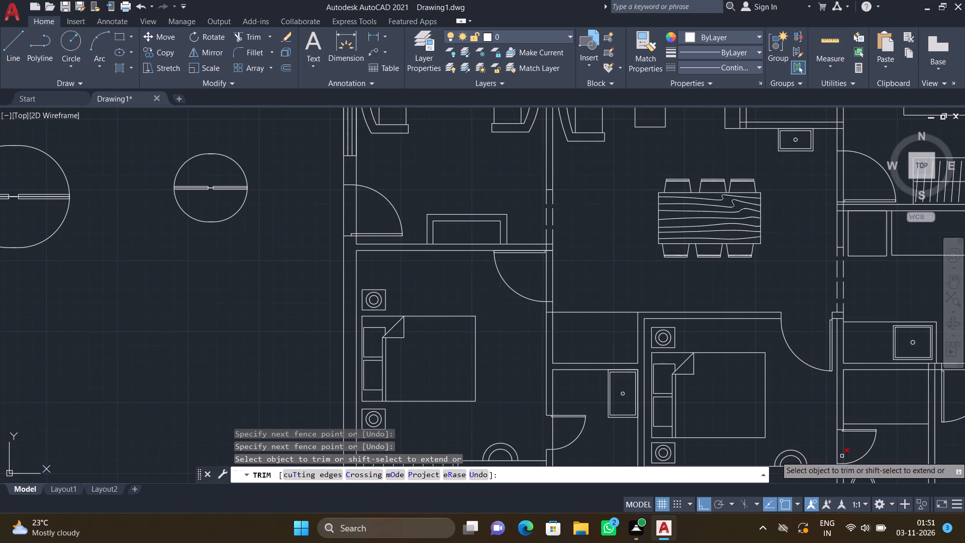
scroll(835, 465, "up", 2)
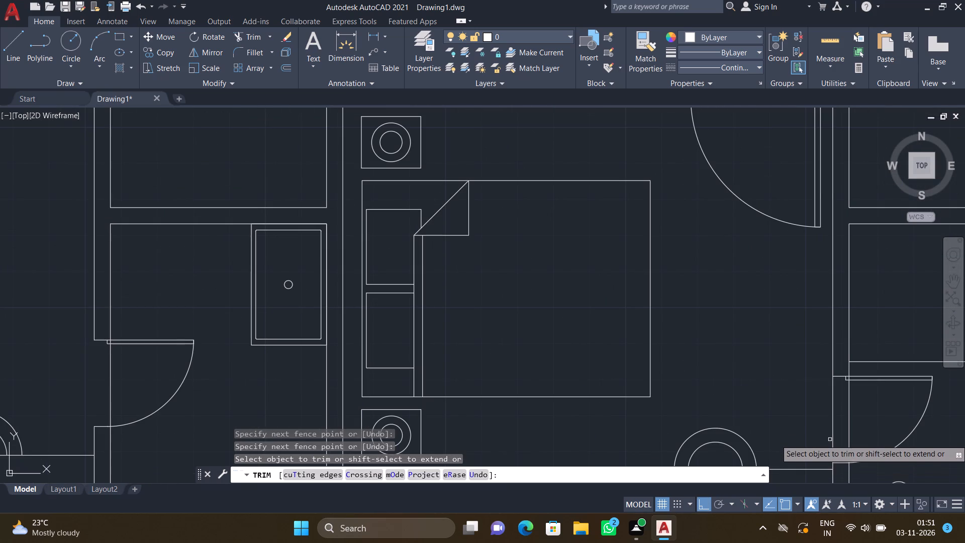
left_click(832, 434)
Trim the overlapping lines where the southeast toilet's west wall meets the south exterior wall and the shaft's west wall.
scroll(829, 434, "down", 5)
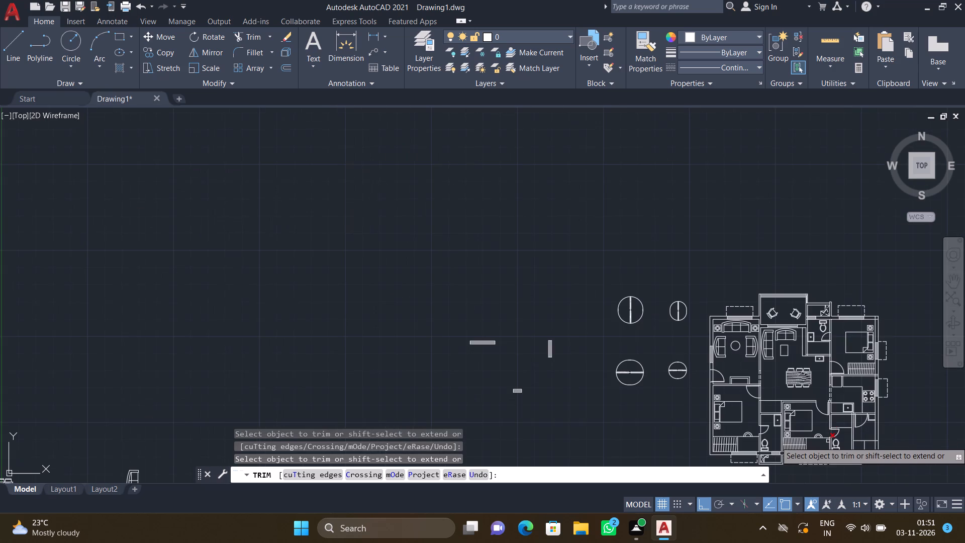
scroll(815, 485, "up", 7)
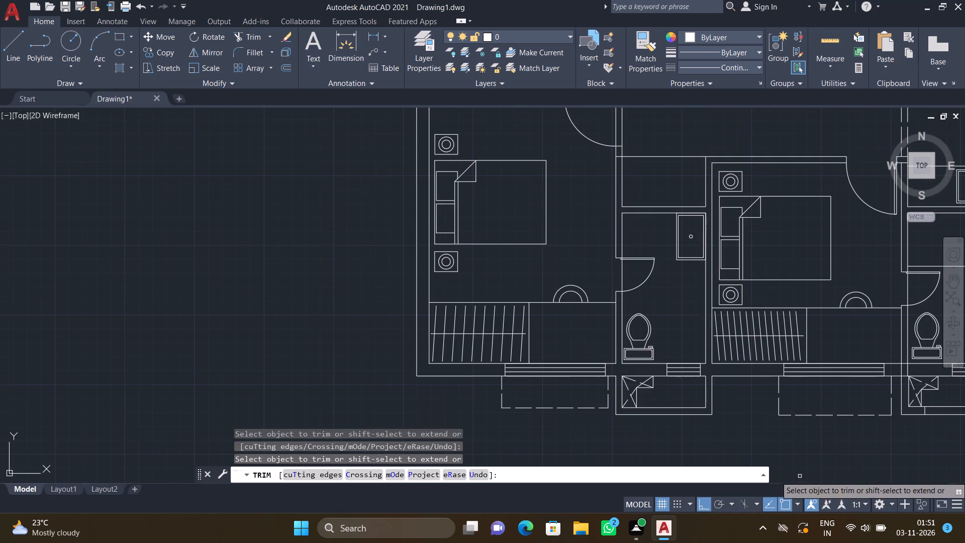
scroll(895, 367, "up", 2)
scroll(903, 375, "down", 4)
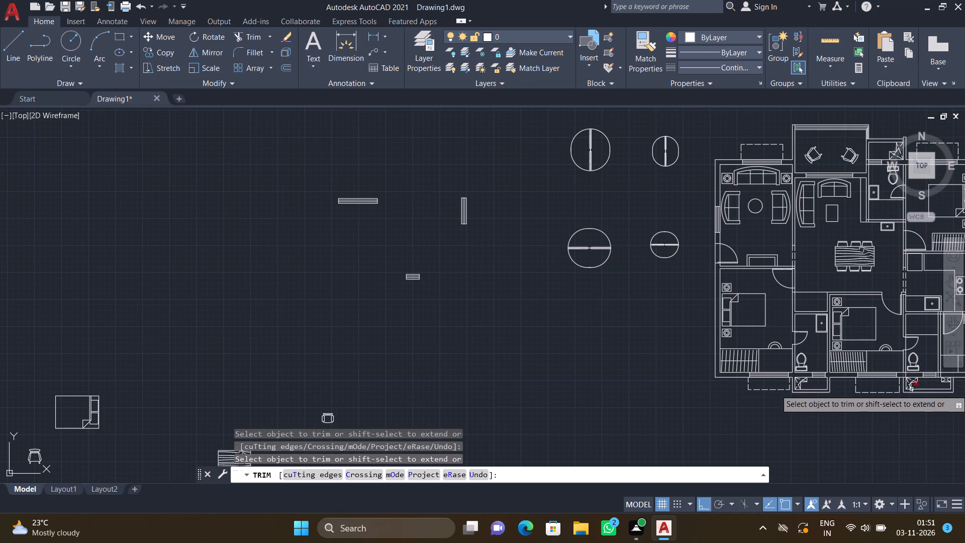
scroll(720, 421, "down", 4)
scroll(777, 443, "up", 4)
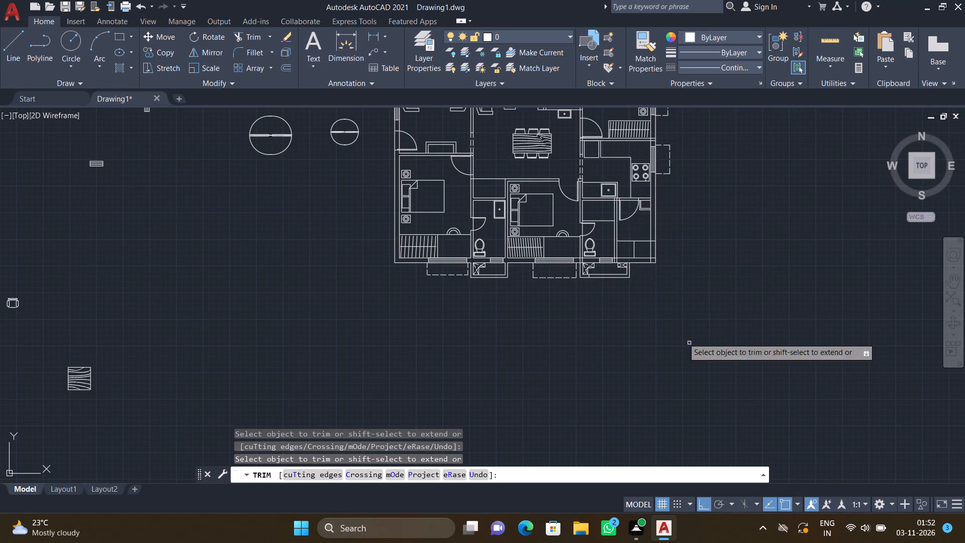
scroll(599, 253, "up", 3)
scroll(522, 285, "up", 2)
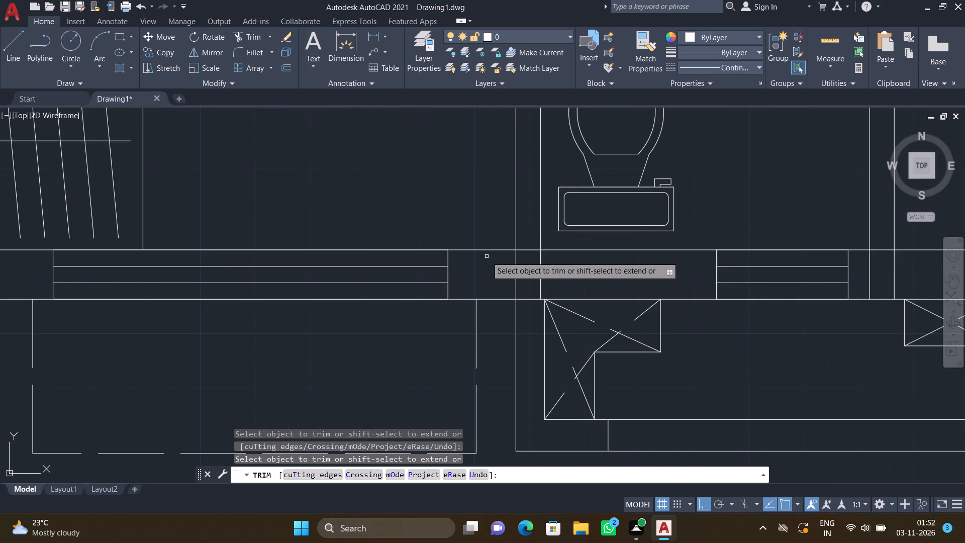
scroll(506, 270, "up", 2)
left_click_drag(509, 270, 603, 277)
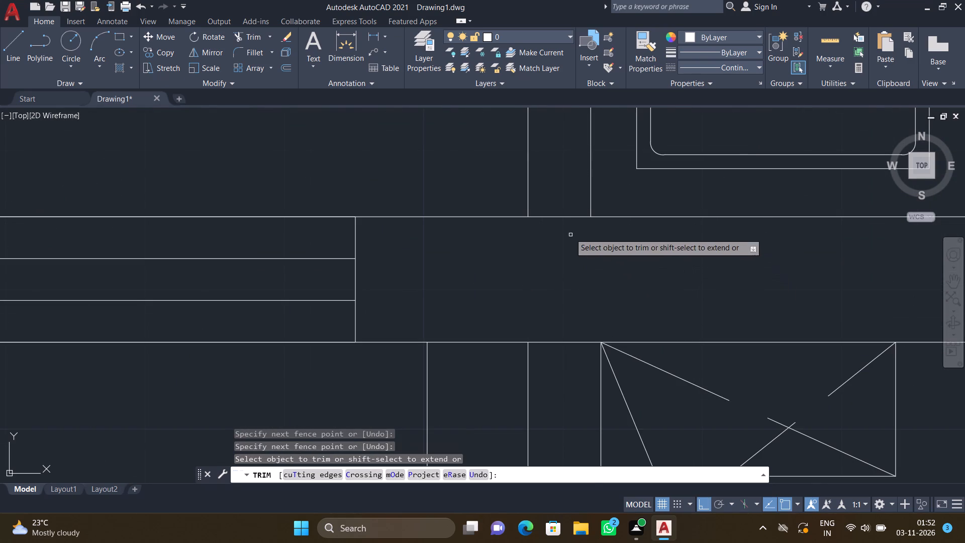
left_click_drag(553, 205, 563, 249)
left_click_drag(562, 320, 561, 361)
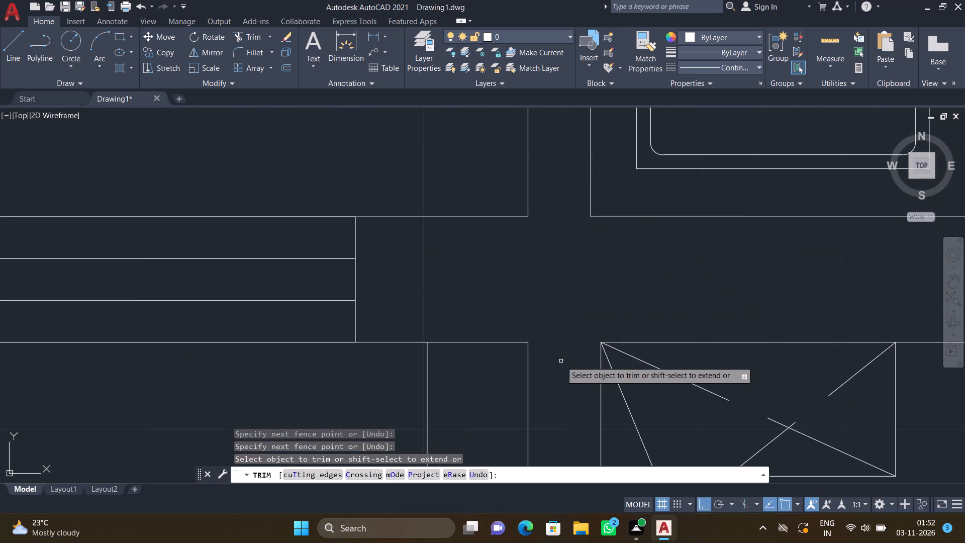
Trim the overlapping lines where the southeast toilet's east wall meets the south exterior wall.
scroll(566, 352, "down", 5)
scroll(717, 339, "up", 4)
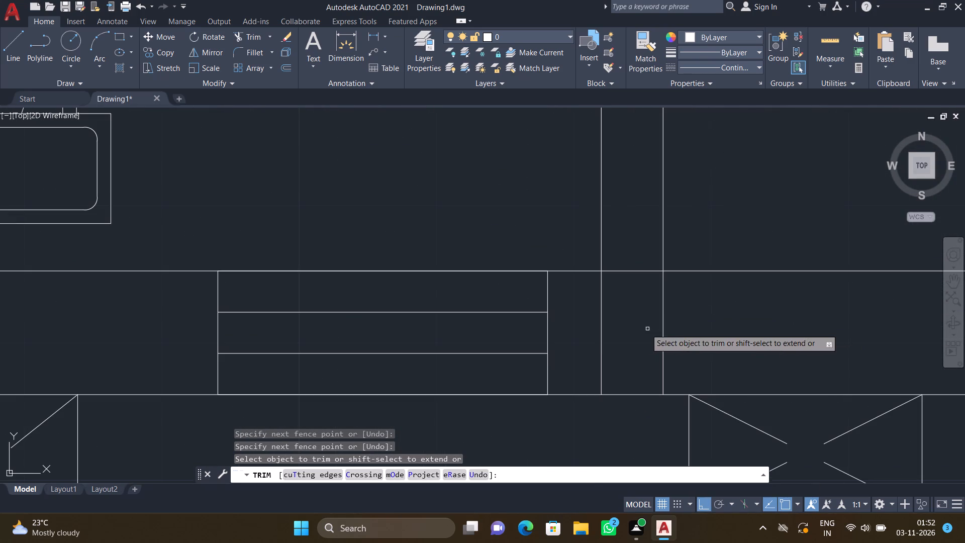
left_click_drag(577, 330, 710, 330)
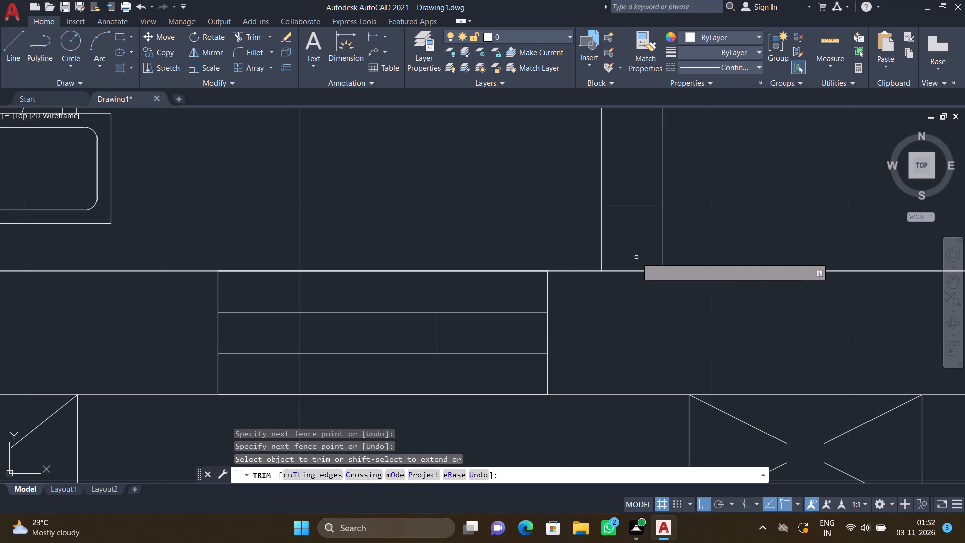
left_click_drag(636, 258, 638, 288)
Trim the exterior wall line crossing the end of the southeast shaft's east wall.
scroll(654, 312, "down", 5)
scroll(703, 331, "up", 3)
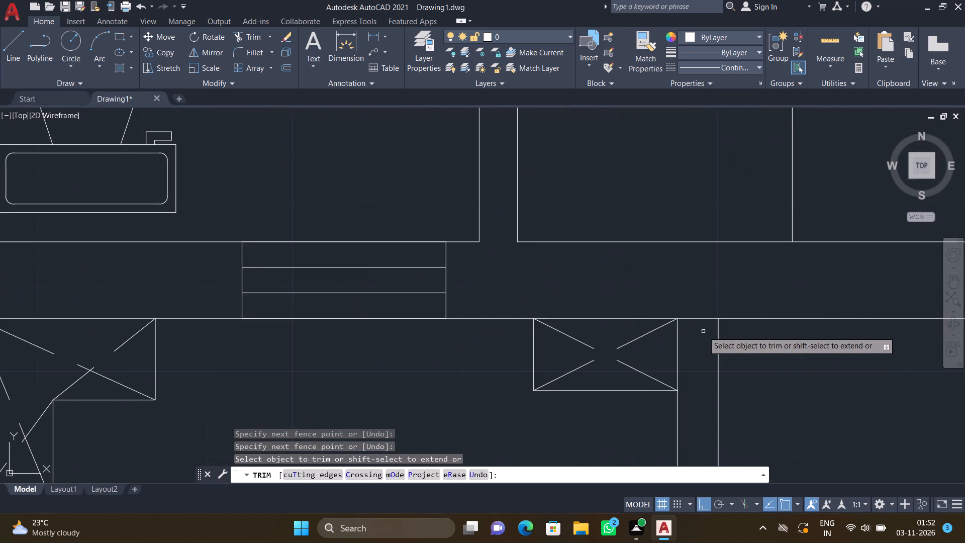
left_click(698, 317)
Trim the overlapping inner wall lines at the apartment's southeast exterior corner.
scroll(762, 322, "down", 4)
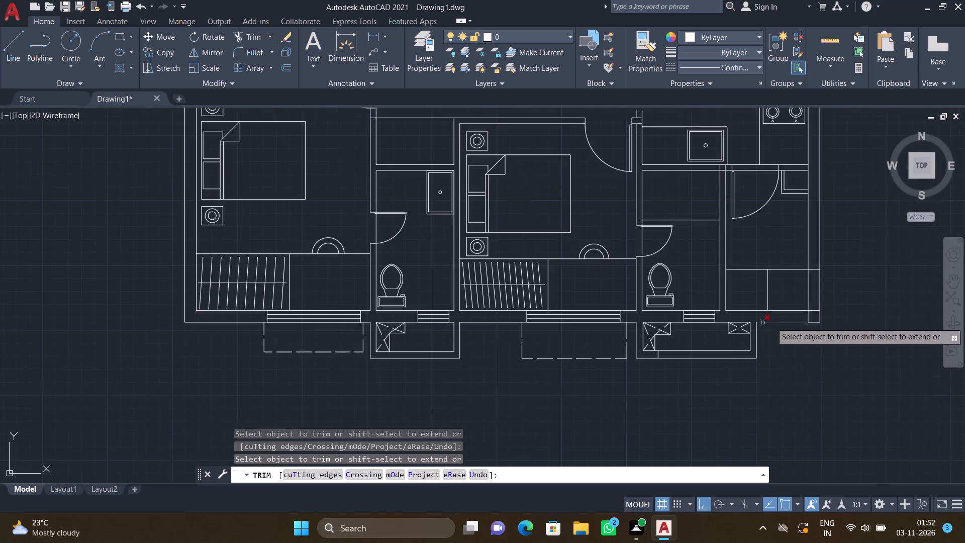
scroll(822, 315, "up", 3)
scroll(773, 298, "up", 2)
left_click_drag(766, 278, 766, 280)
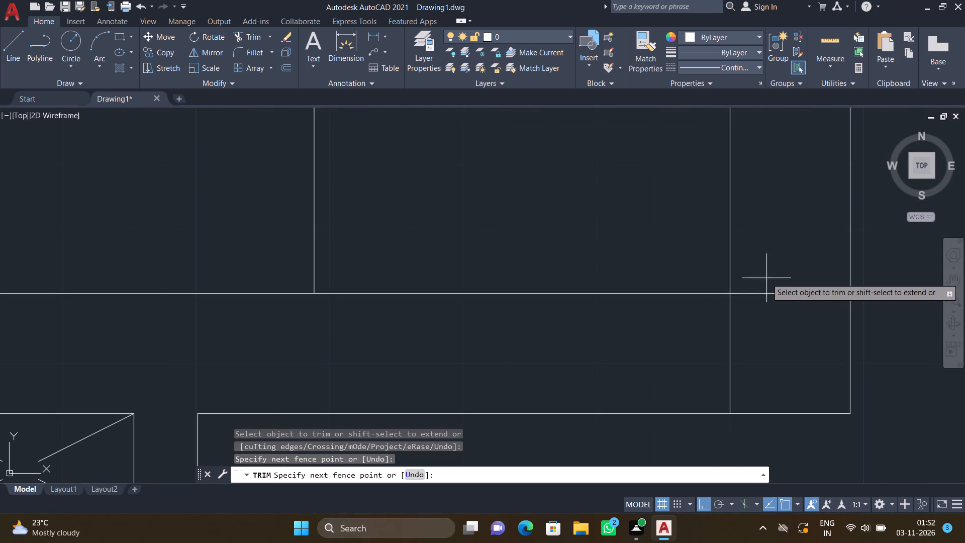
left_click_drag(766, 280, 768, 312)
left_click_drag(758, 326, 694, 338)
Trim the horizontal line of the southeast utility room's south end where it extends into the east exterior wall.
scroll(697, 338, "down", 5)
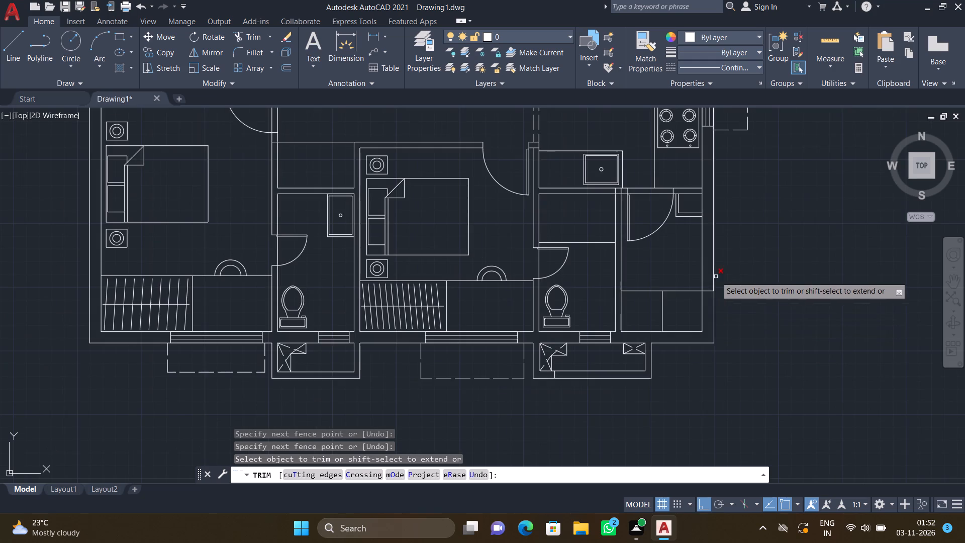
scroll(714, 233, "down", 1)
scroll(713, 268, "up", 4)
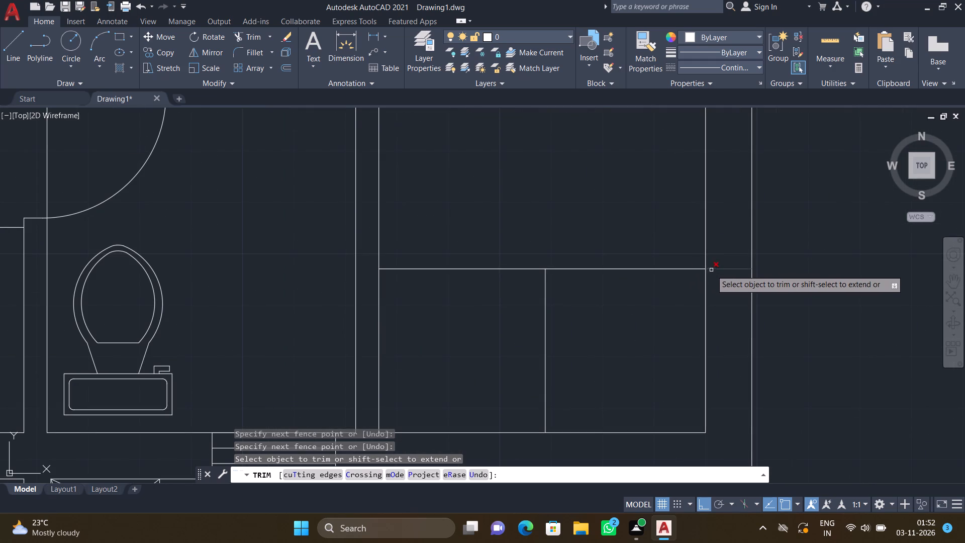
left_click(714, 270)
Trim the kitchen-side line of the south wall across the utility room's door opening.
scroll(712, 250, "down", 4)
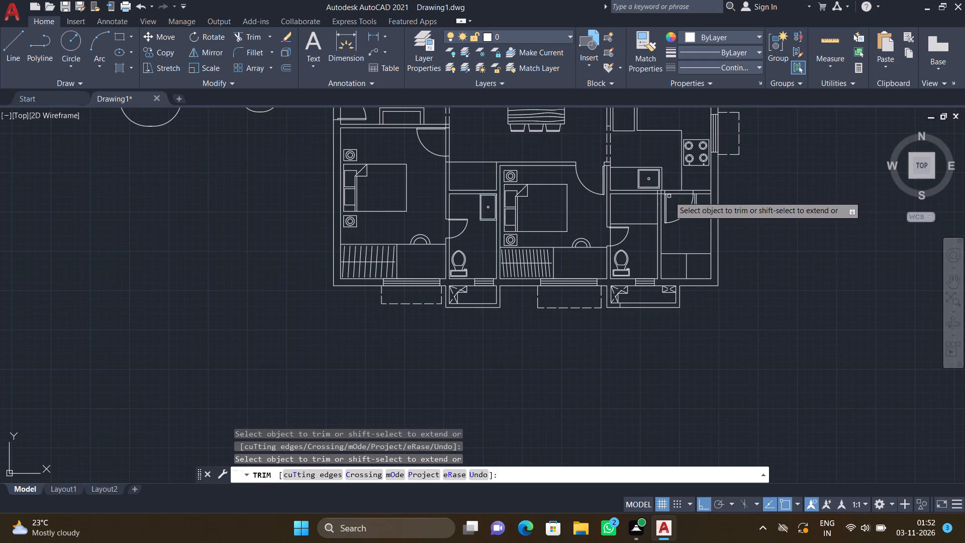
scroll(664, 193, "up", 2)
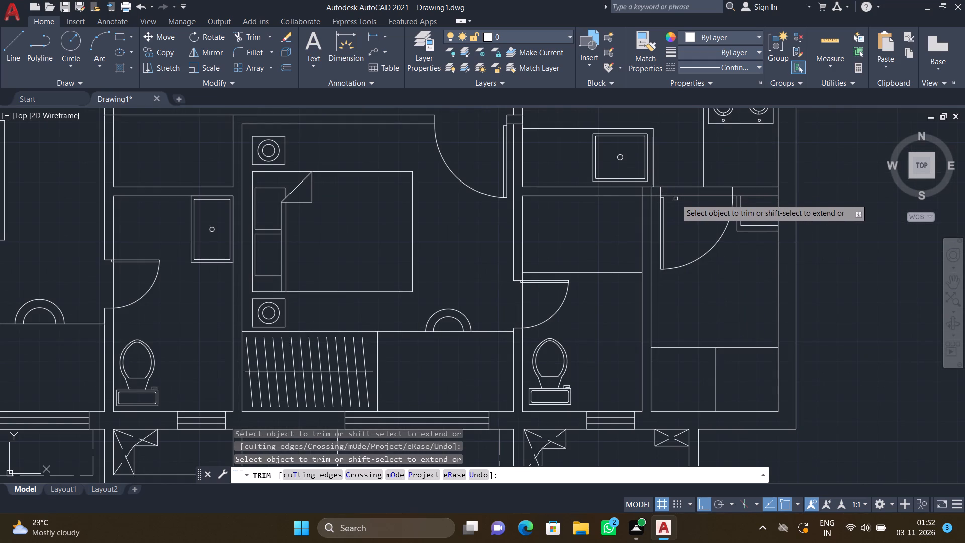
scroll(684, 186, "up", 1)
left_click(685, 188)
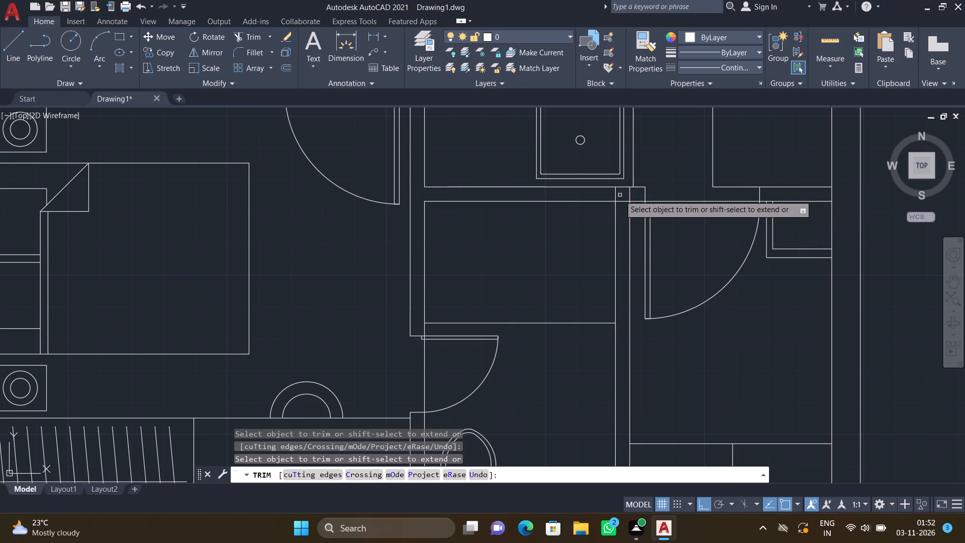
Trim the overlapping lines where the southeast toilet's east wall meets the kitchen's south wall beside the utility door.
scroll(619, 195, "up", 2)
left_click(606, 192)
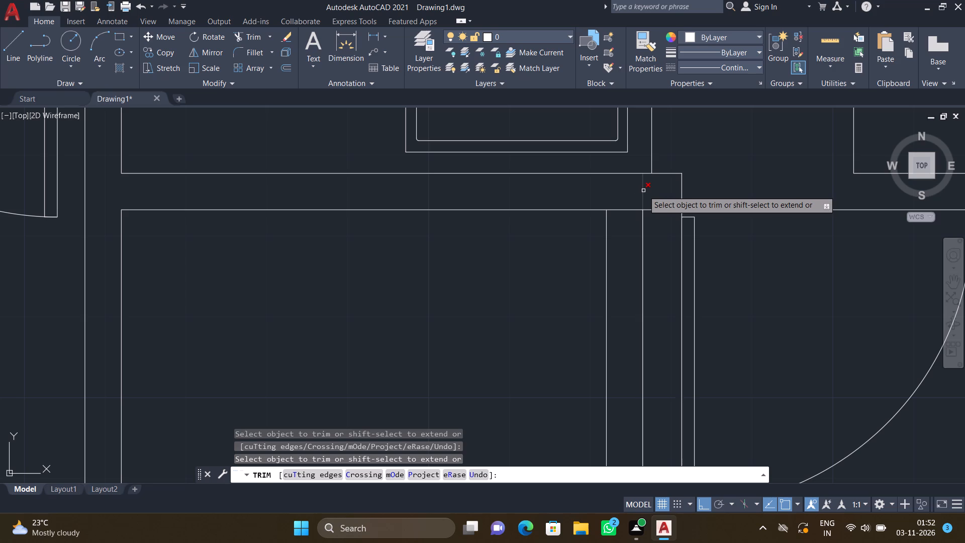
left_click(626, 209)
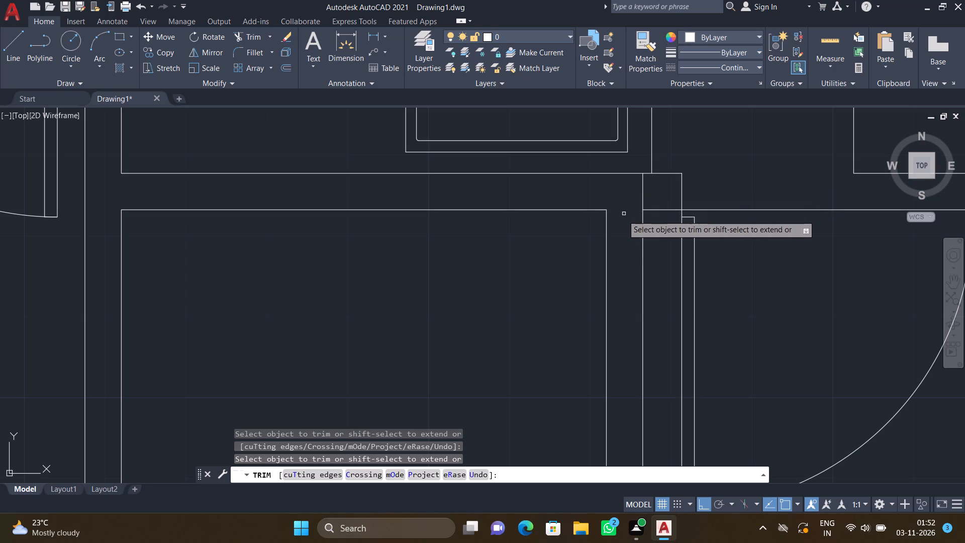
scroll(544, 268, "down", 2)
scroll(589, 245, "up", 2)
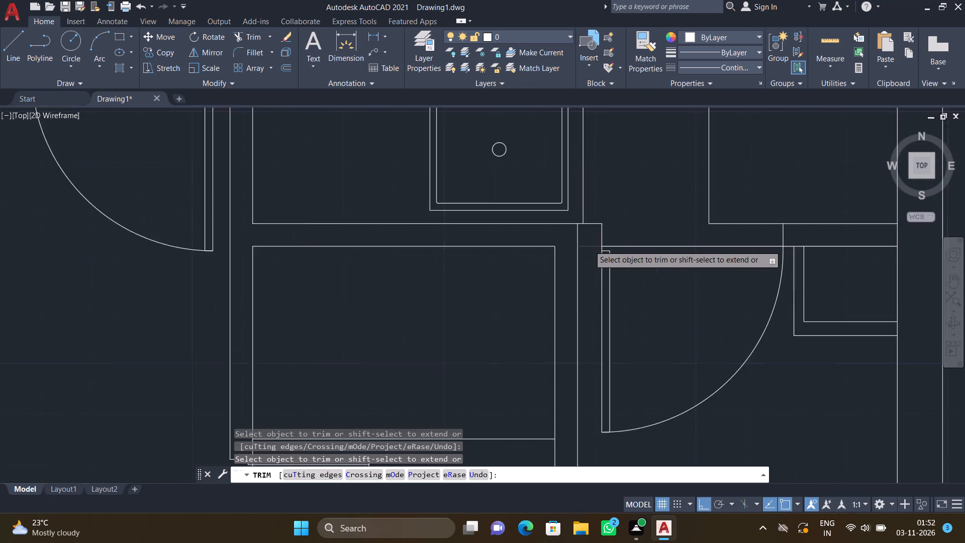
left_click(586, 246)
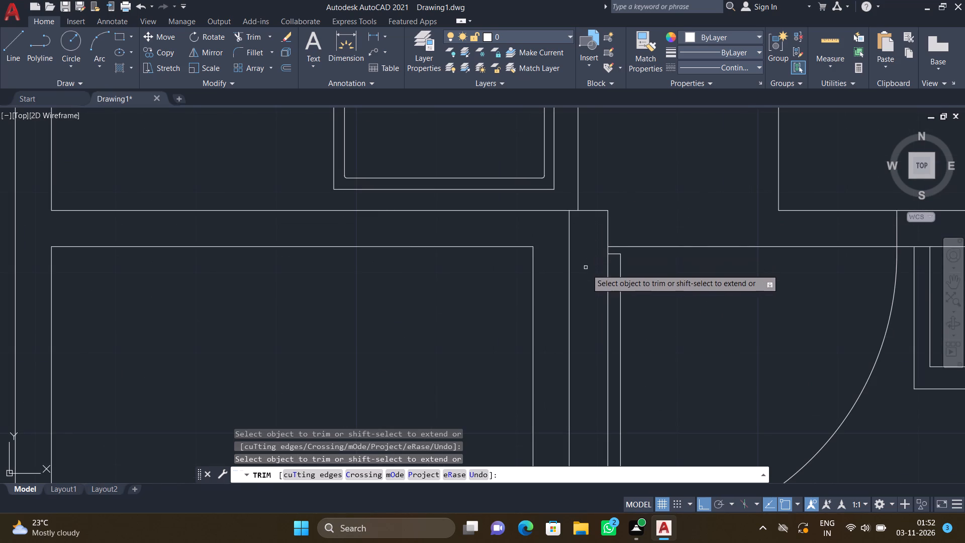
Trim the overlapping lines where the wall between the northeast bedroom and kitchen meets the east exterior wall.
scroll(607, 284, "down", 4)
scroll(664, 277, "up", 3)
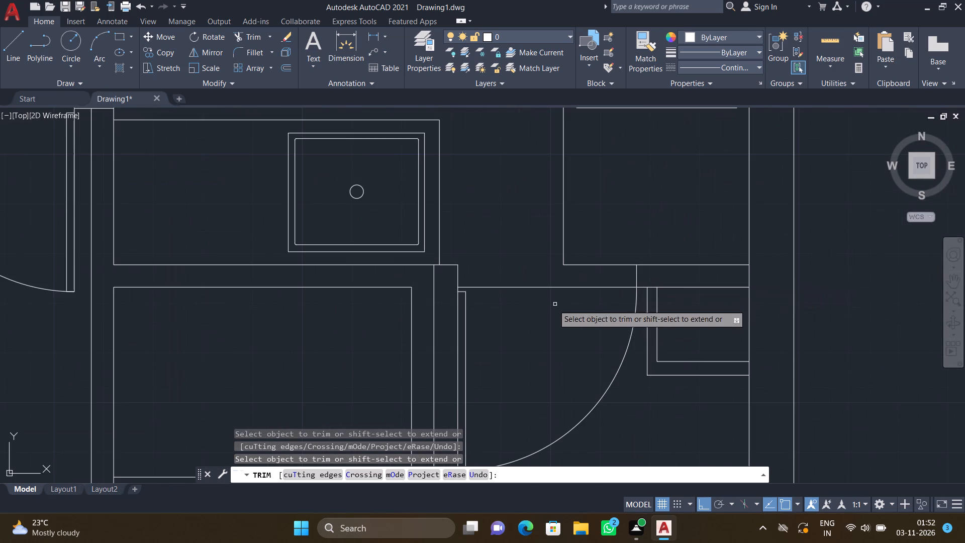
scroll(537, 296, "down", 5)
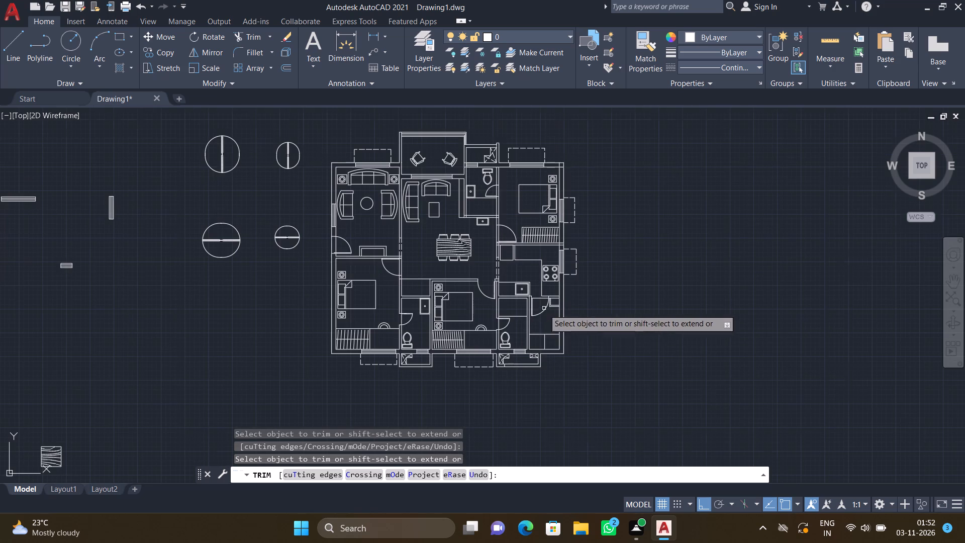
scroll(540, 243, "up", 3)
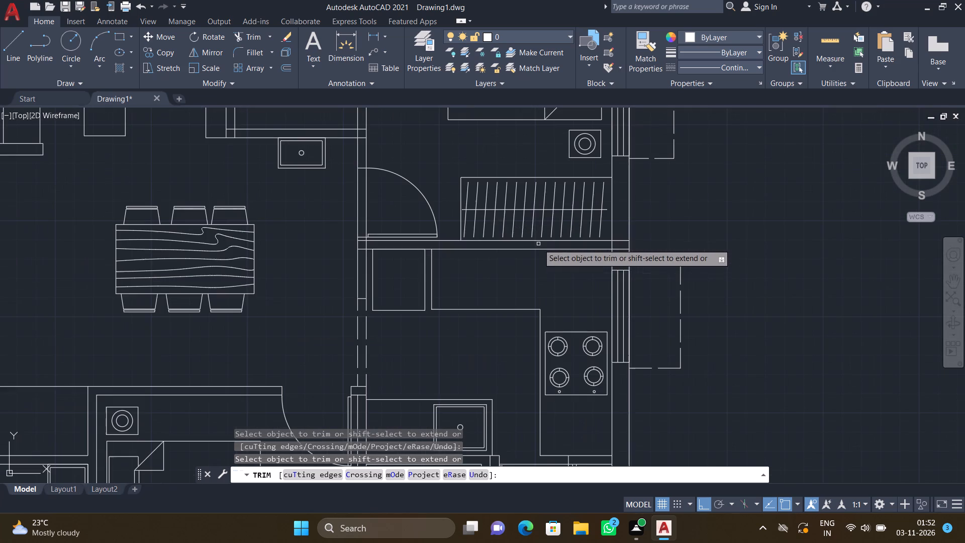
scroll(615, 254, "up", 3)
left_click_drag(623, 185, 623, 189)
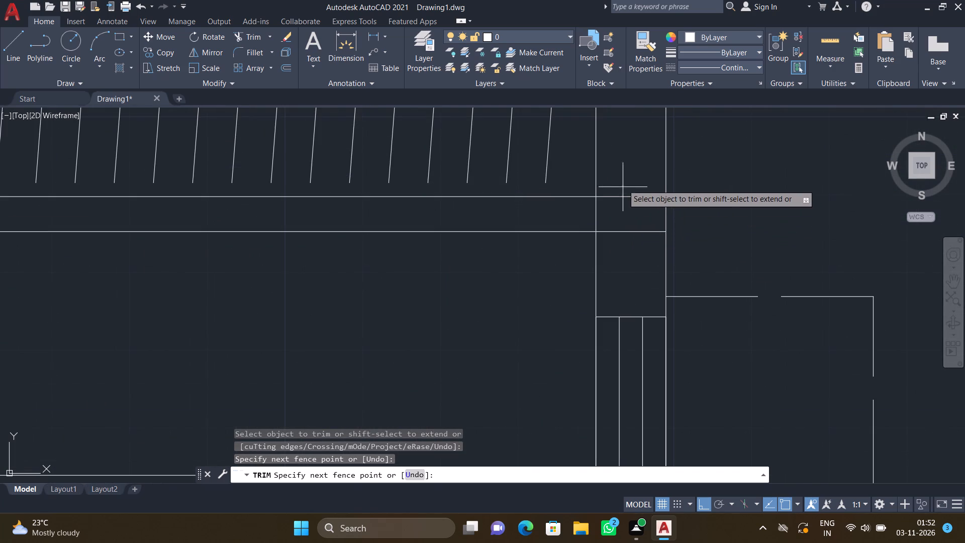
left_click_drag(623, 189, 640, 254)
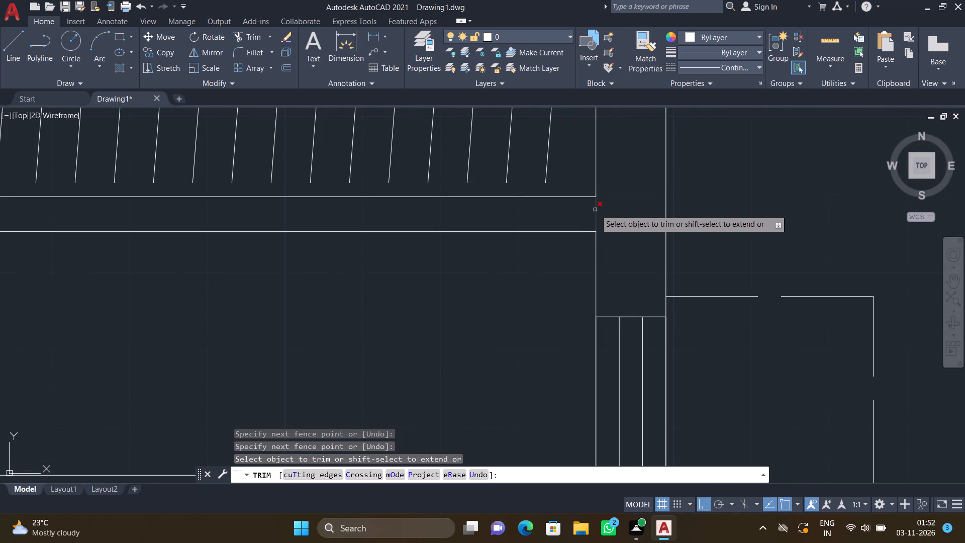
left_click(595, 209)
Trim the overlapping lines where the wall between the northeast bedroom and kitchen meets the kitchen's west wall.
scroll(613, 197, "down", 5)
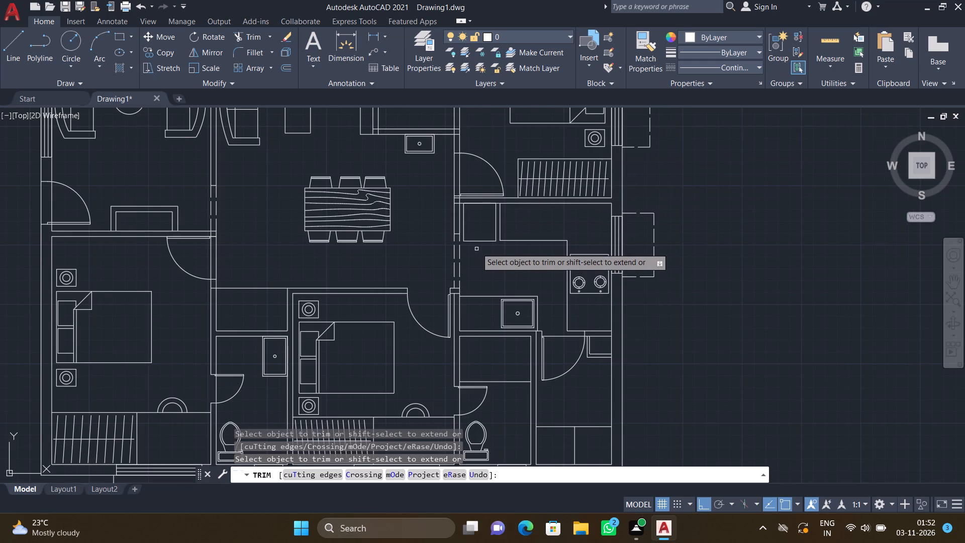
scroll(458, 206, "up", 4)
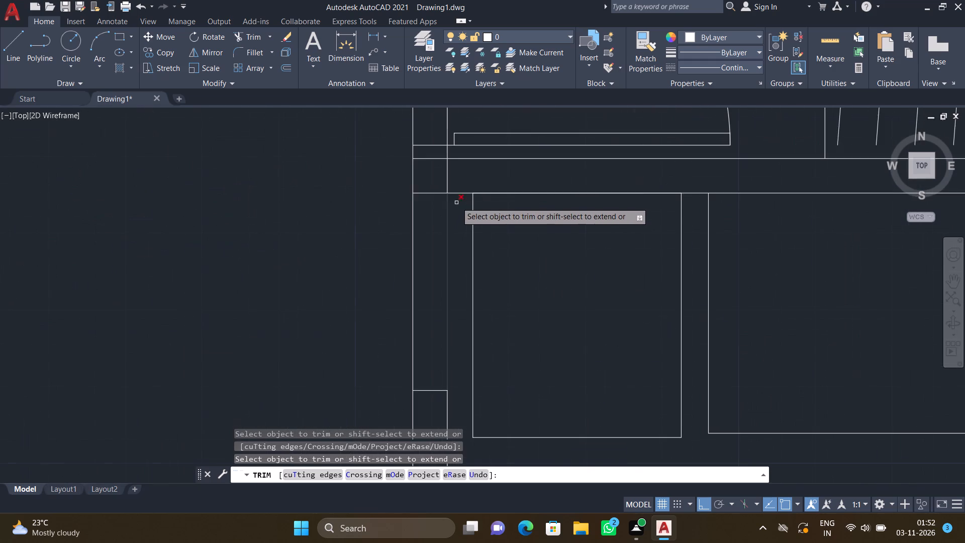
scroll(436, 164, "up", 1)
left_click_drag(430, 148, 432, 210)
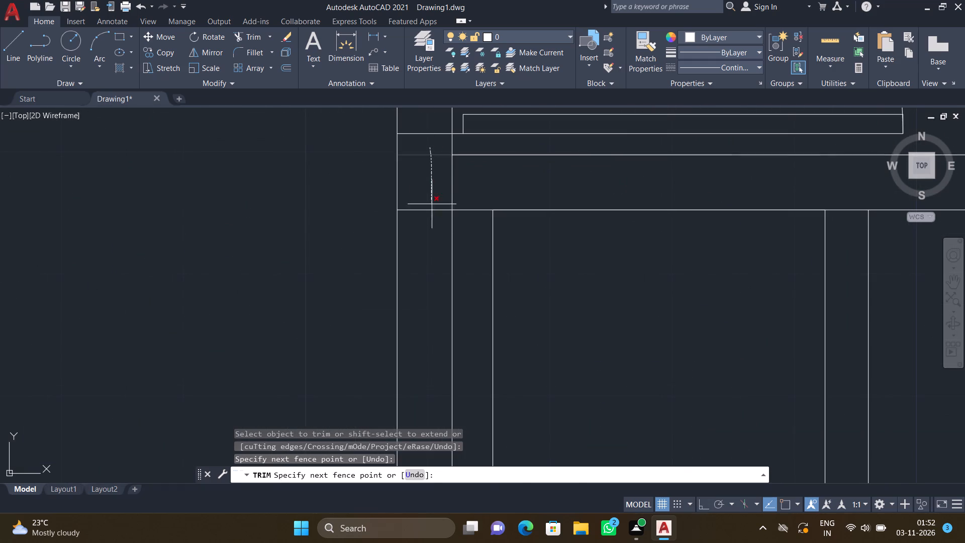
left_click_drag(432, 210, 433, 234)
left_click_drag(444, 184, 459, 186)
Trim both wall lines across the southwest bedroom's door opening beside the dining area.
scroll(450, 198, "down", 4)
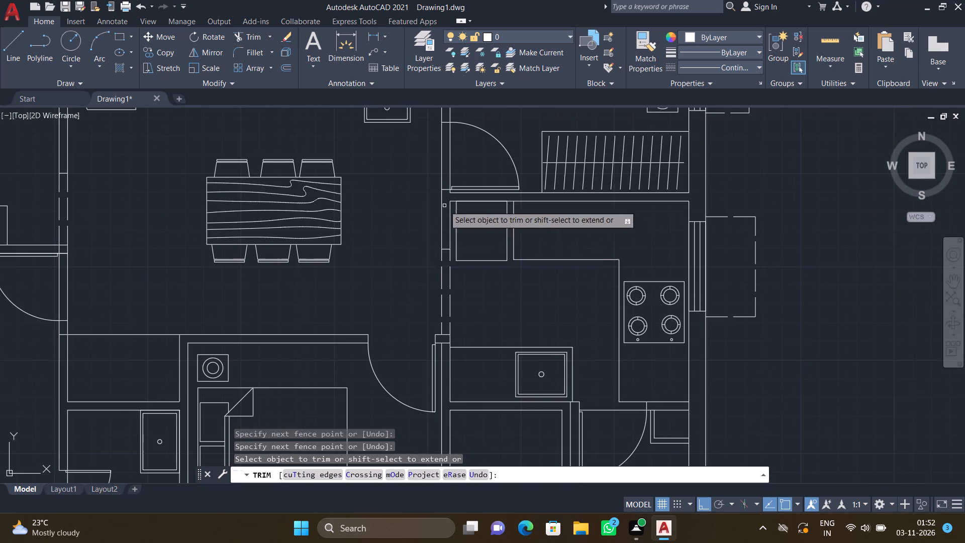
scroll(408, 315, "down", 2)
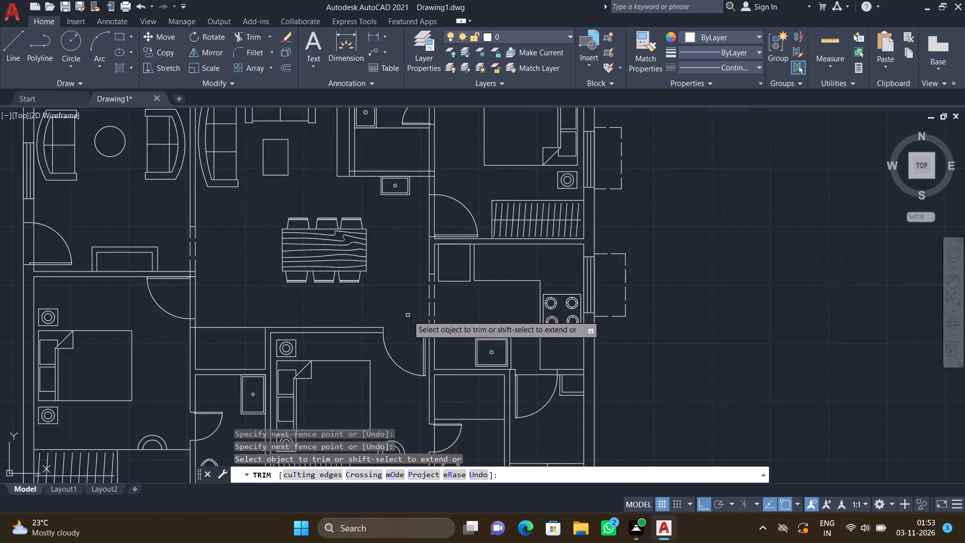
scroll(274, 301, "up", 2)
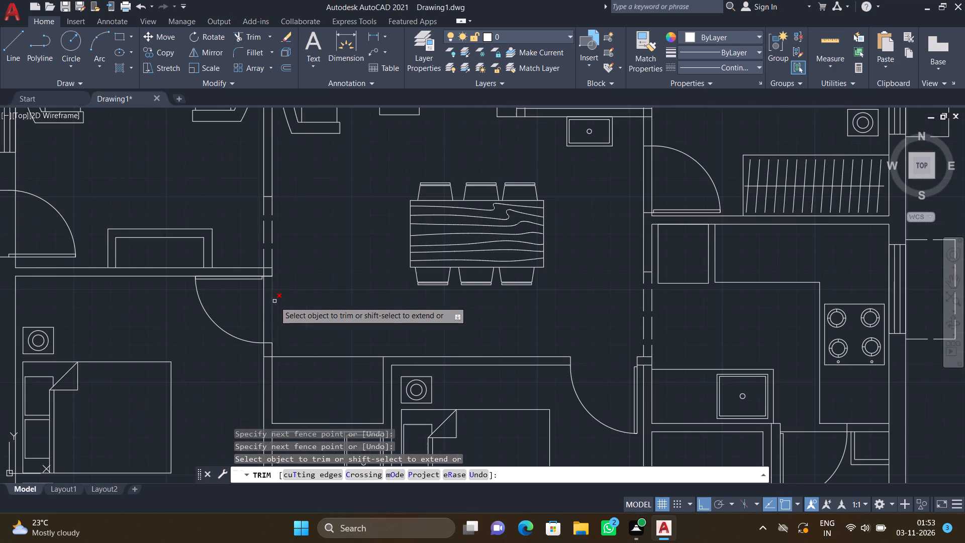
left_click_drag(254, 302, 289, 305)
Trim the overlapping lines where the northwest sitting room's south wall meets its east wall above the bedroom door.
scroll(266, 266, "up", 1)
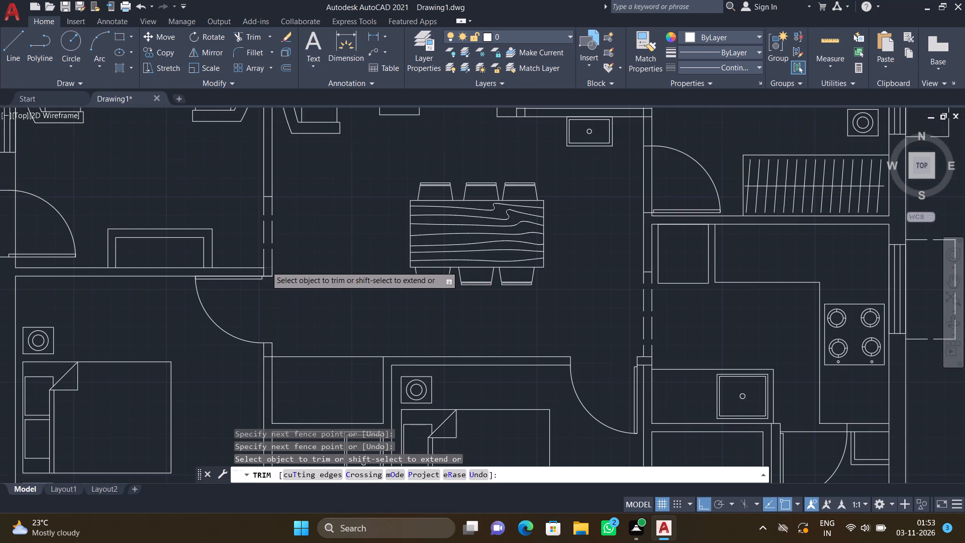
scroll(266, 266, "up", 1)
left_click(266, 271)
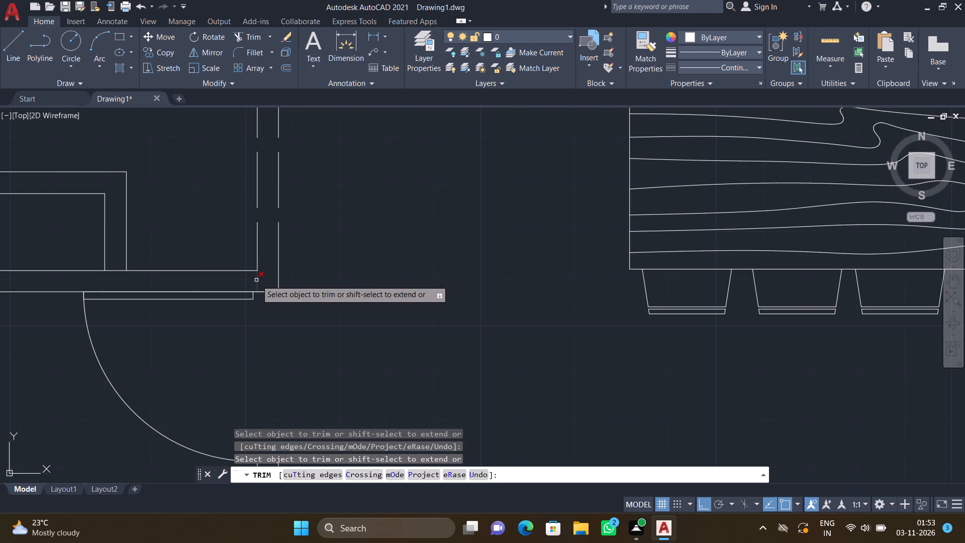
left_click(256, 280)
scroll(245, 290, "down", 3)
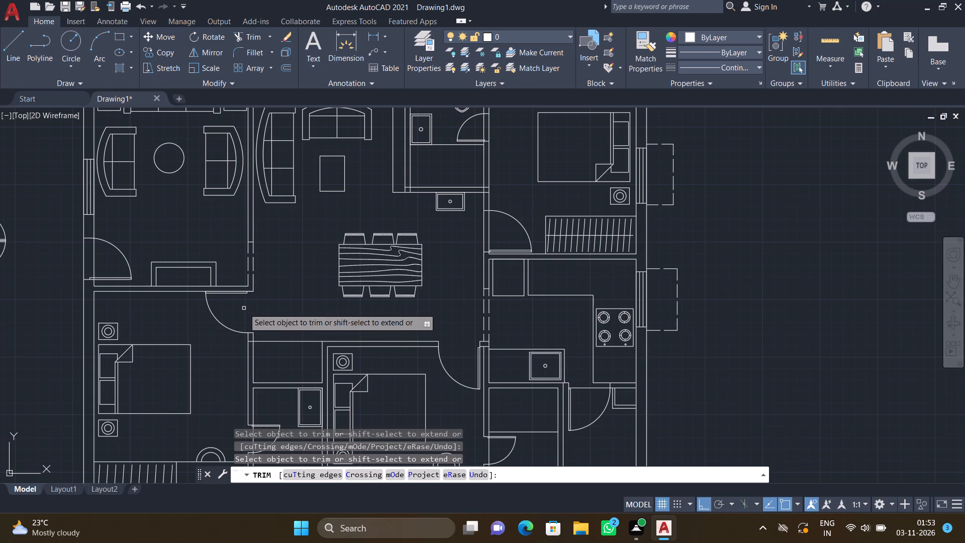
key("Return")
Extend the north line of the northwest sitting room's south wall to the outer face of its east wall.
scroll(262, 296, "up", 2)
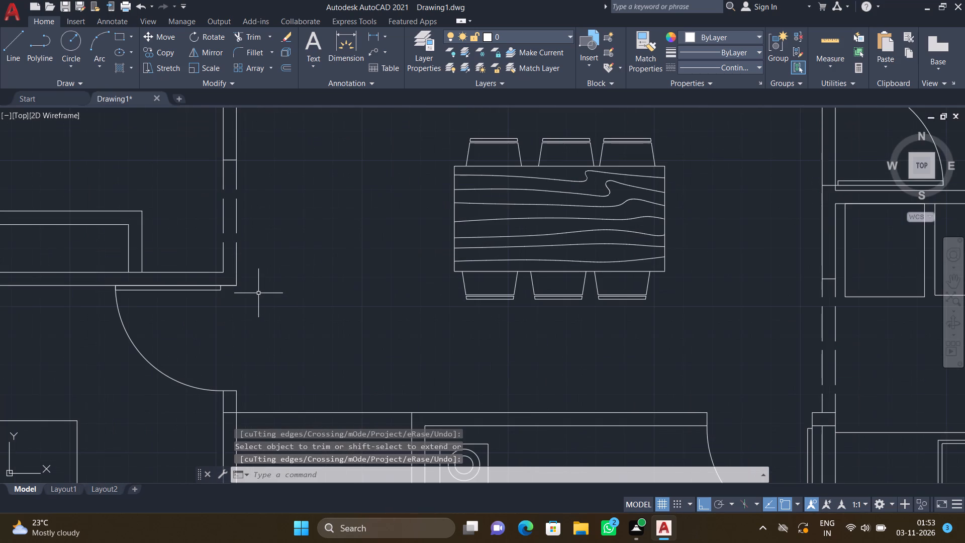
key("e")
key("x")
key("Return")
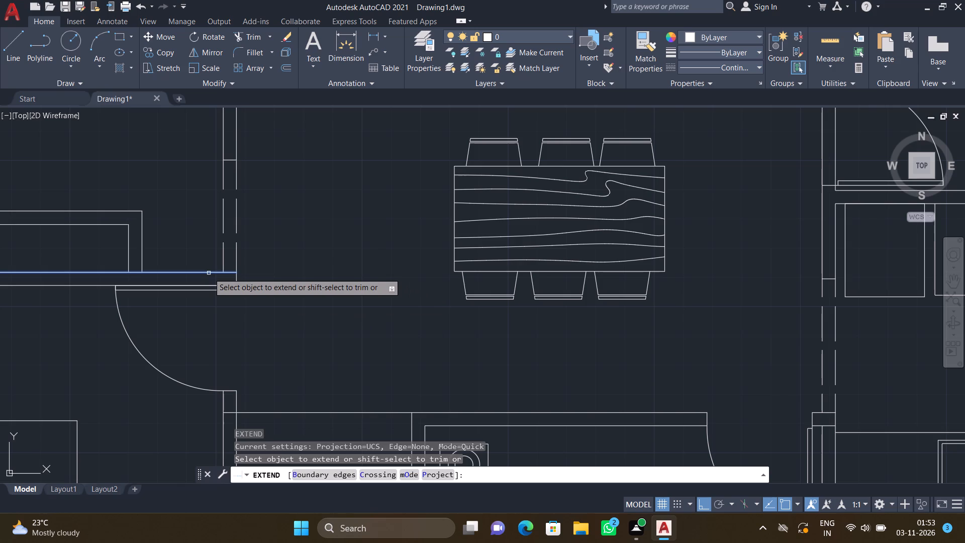
left_click(209, 273)
key("Return")
Trim the overlapping lines at both ends of the northern toilet's south wall, where it meets the west and east walls.
scroll(213, 270, "down", 4)
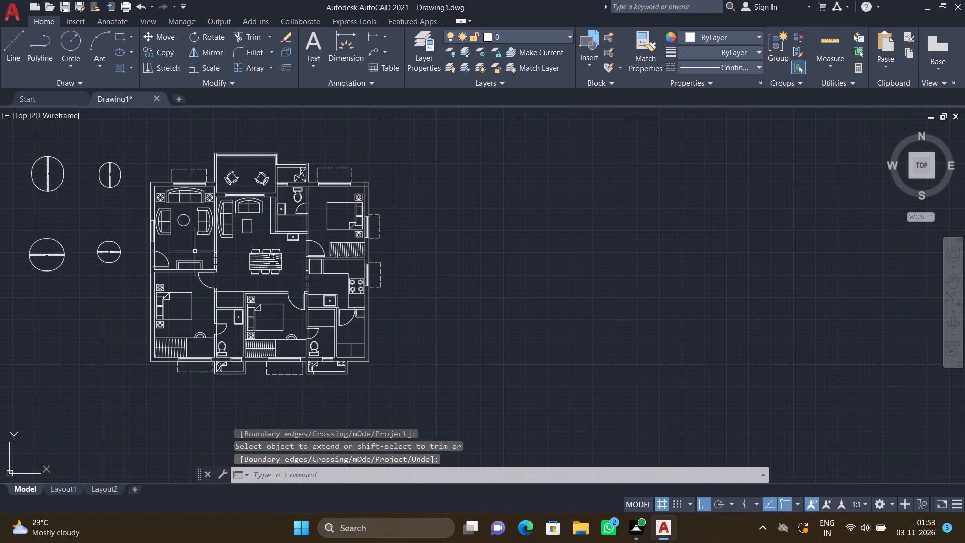
scroll(228, 186, "up", 2)
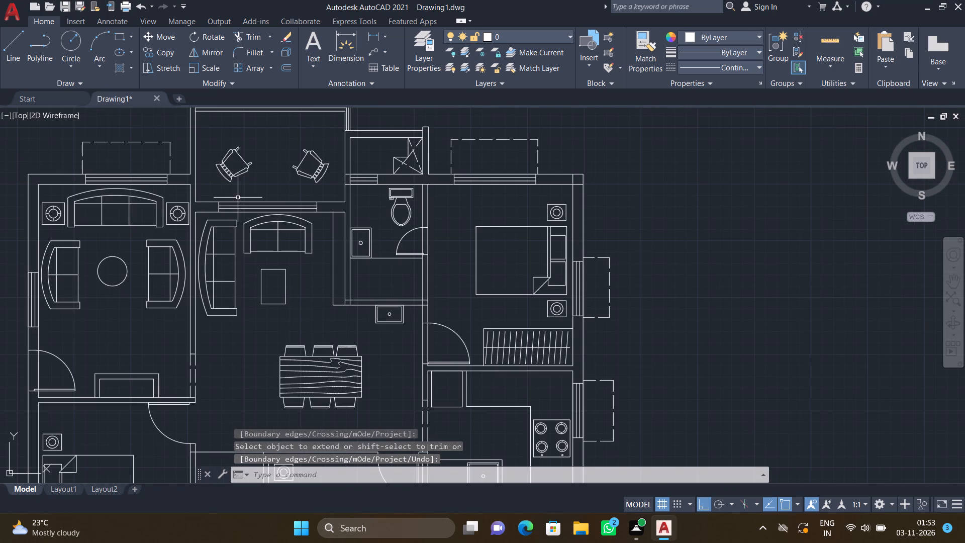
scroll(368, 301, "up", 2)
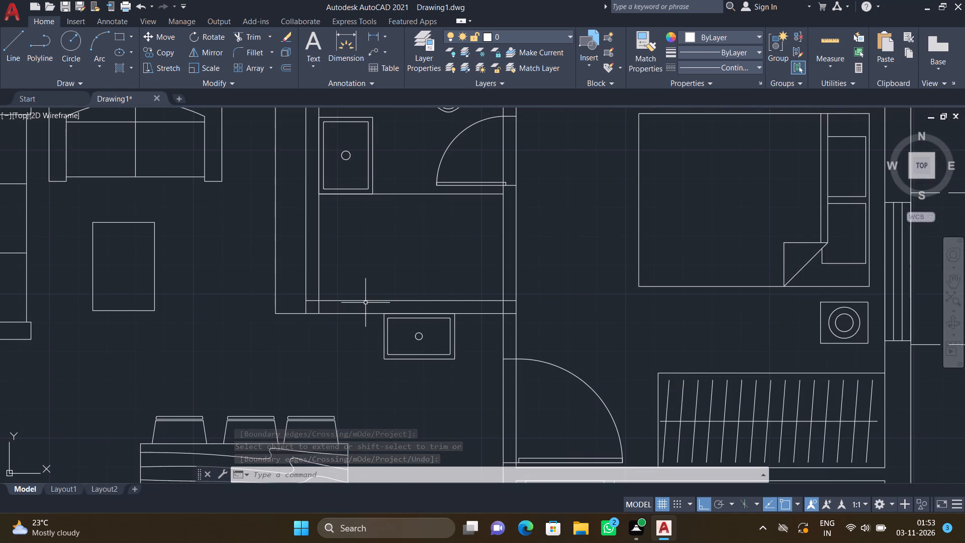
type("TR")
key("Return")
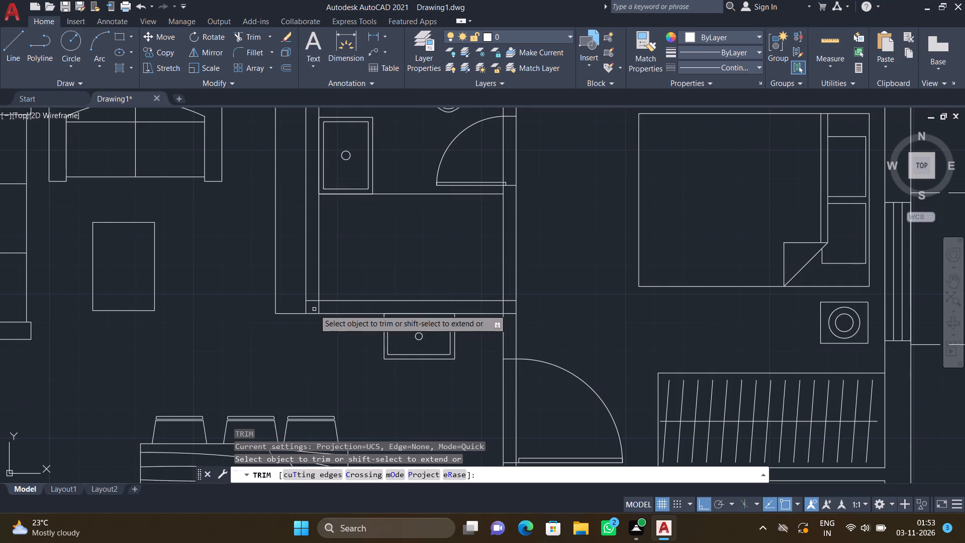
scroll(314, 309, "up", 2)
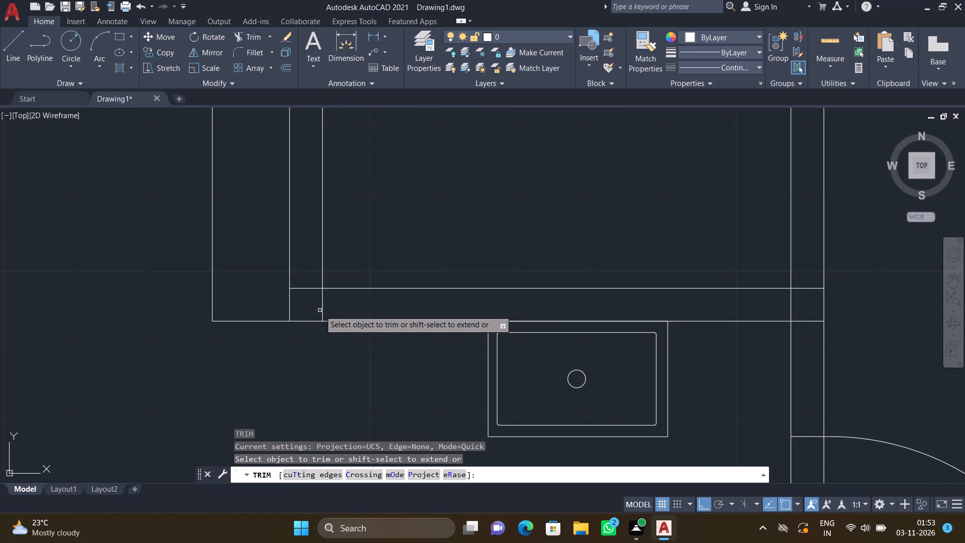
scroll(311, 287, "up", 2)
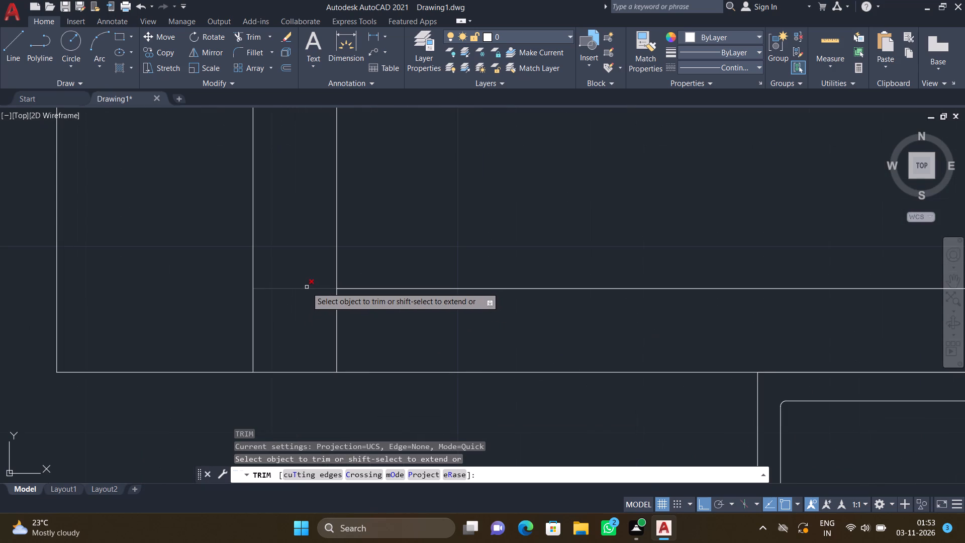
left_click_drag(307, 287, 349, 321)
scroll(354, 321, "down", 5)
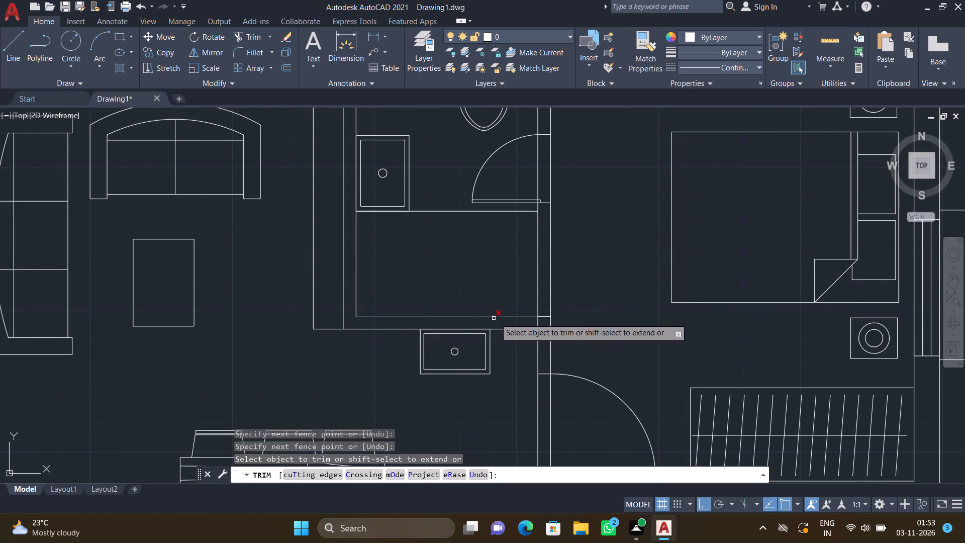
scroll(533, 322, "up", 4)
left_click_drag(578, 273, 556, 330)
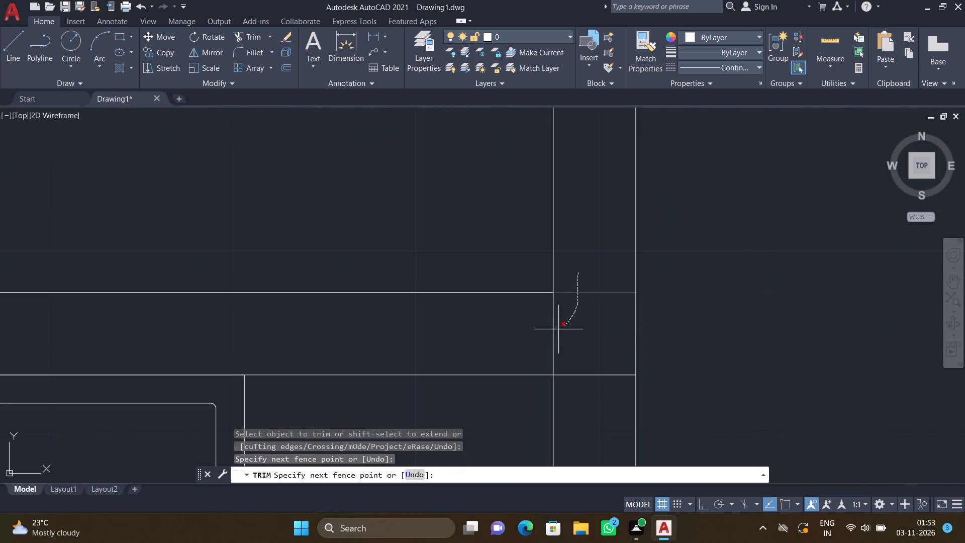
left_click_drag(556, 330, 520, 342)
Trim the bedroom-side wall line across the northern toilet's door opening.
scroll(546, 301, "down", 5)
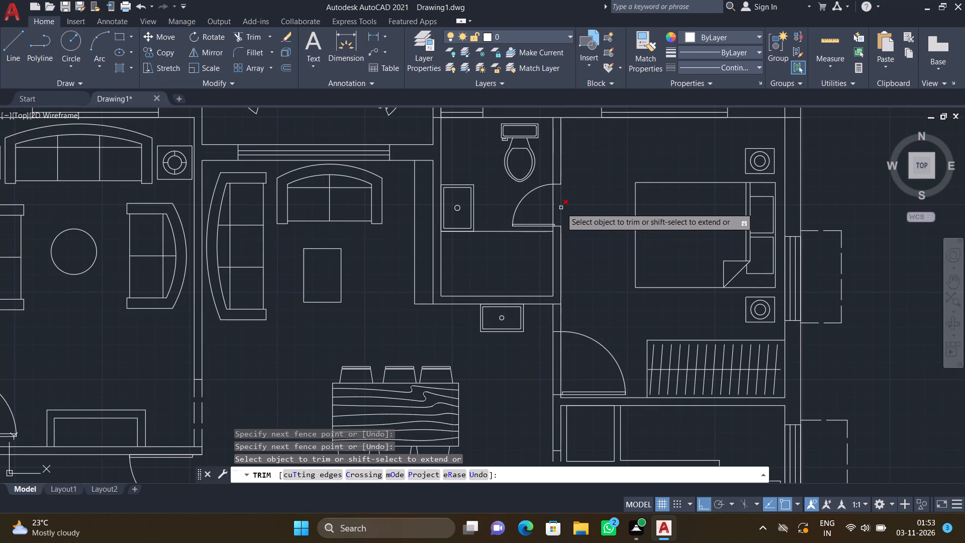
left_click(561, 208)
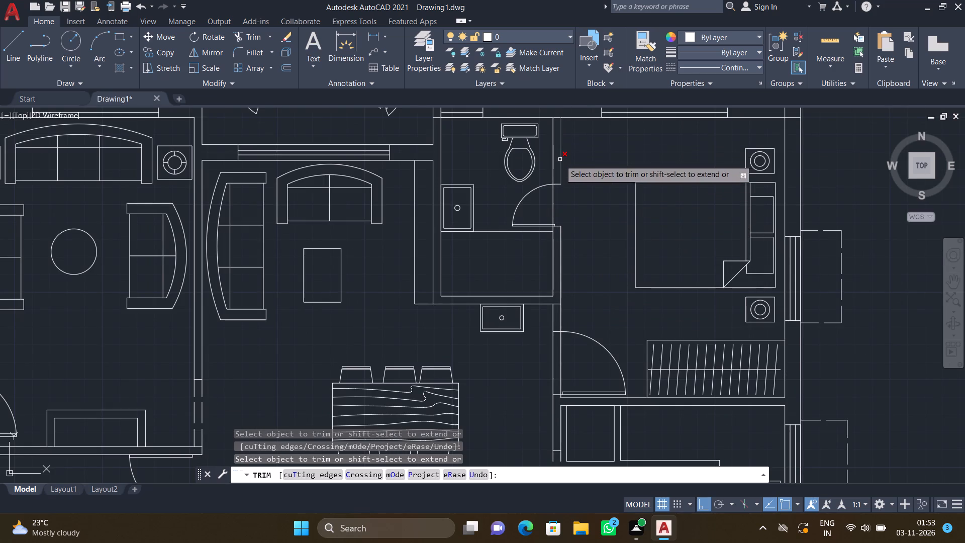
Trim the north wall's inner line where it crosses the top of the northern toilet's east wall.
scroll(557, 106, "up", 4)
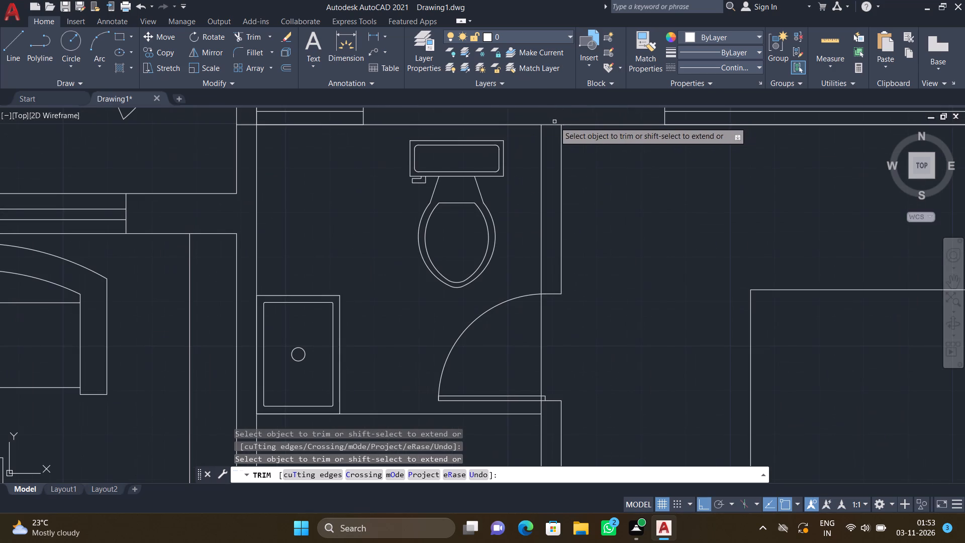
left_click(549, 124)
Trim the north wall lines crossing the northern toilet's west wall beside the toilet window.
scroll(251, 186, "down", 3)
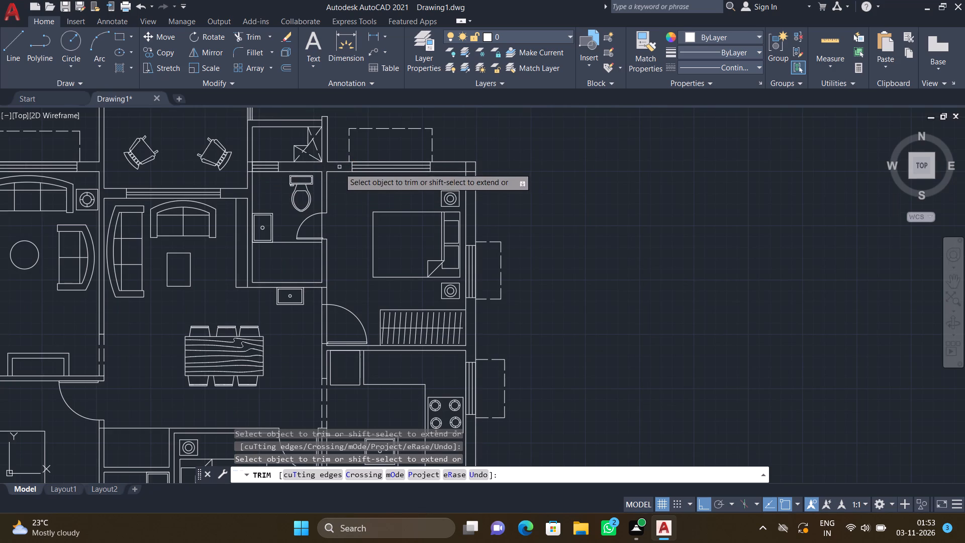
scroll(255, 160, "up", 5)
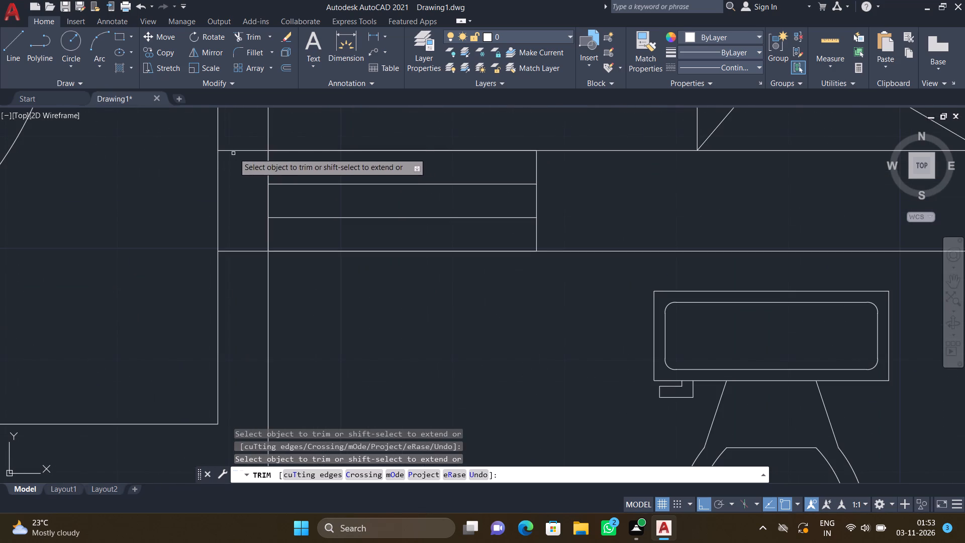
left_click_drag(235, 135, 242, 277)
Trim the overlapping inner wall lines at the northeast bedroom's exterior corner.
scroll(278, 241, "down", 5)
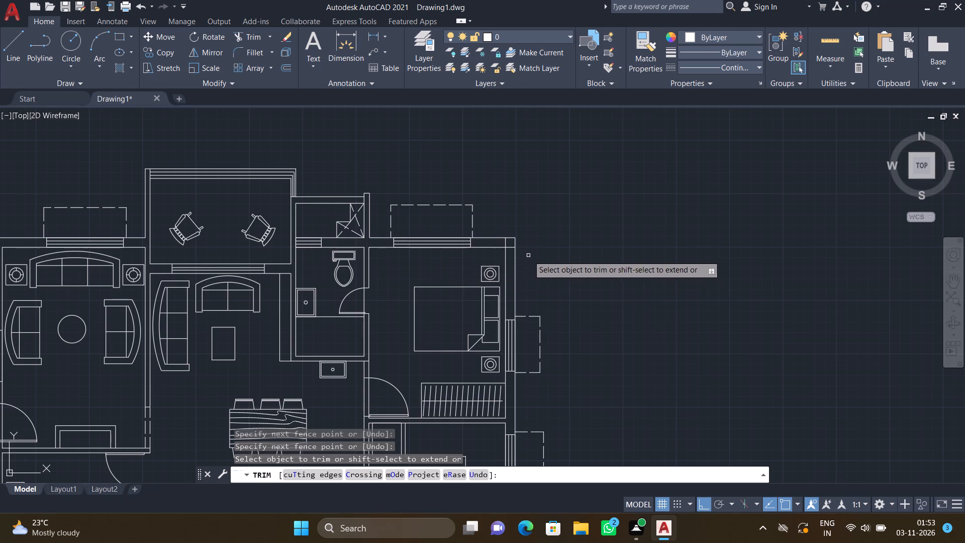
scroll(527, 255, "up", 4)
left_click_drag(375, 172, 416, 187)
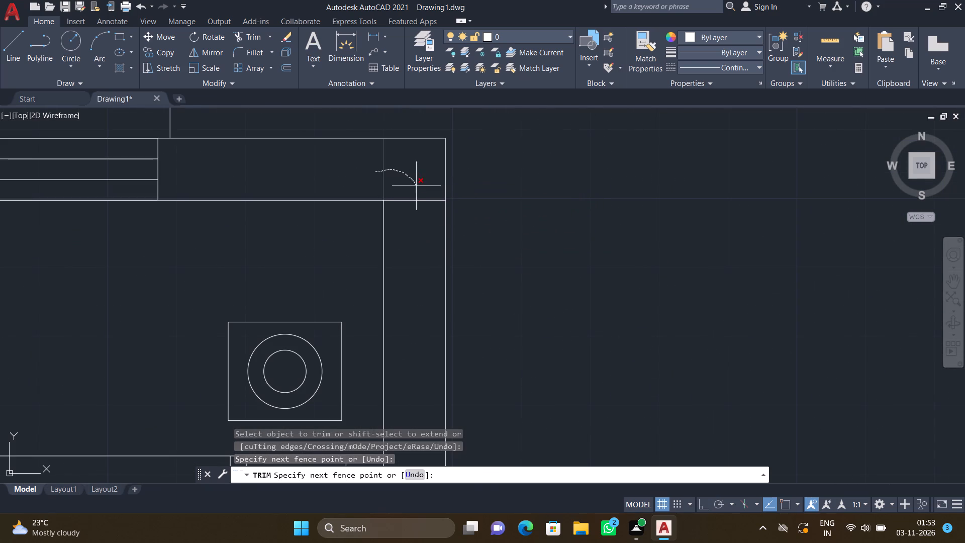
left_click_drag(416, 187, 424, 226)
Trim both wall lines across the northeast bedroom's door opening.
scroll(411, 230, "down", 5)
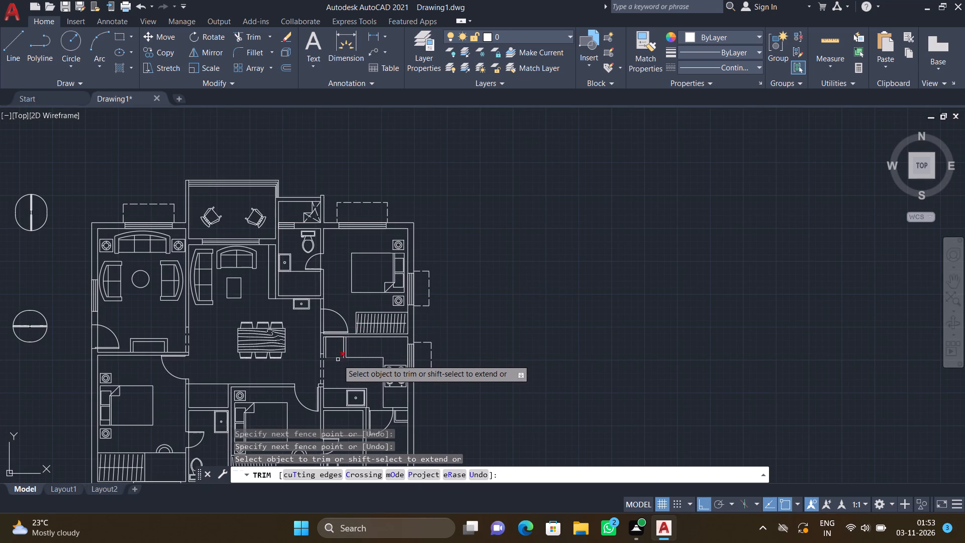
scroll(316, 333, "up", 3)
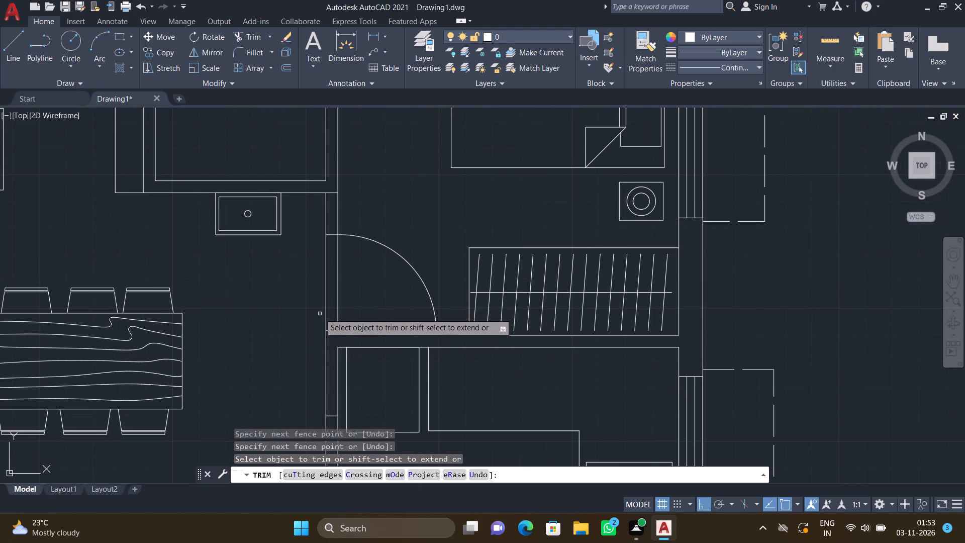
left_click_drag(320, 292, 366, 289)
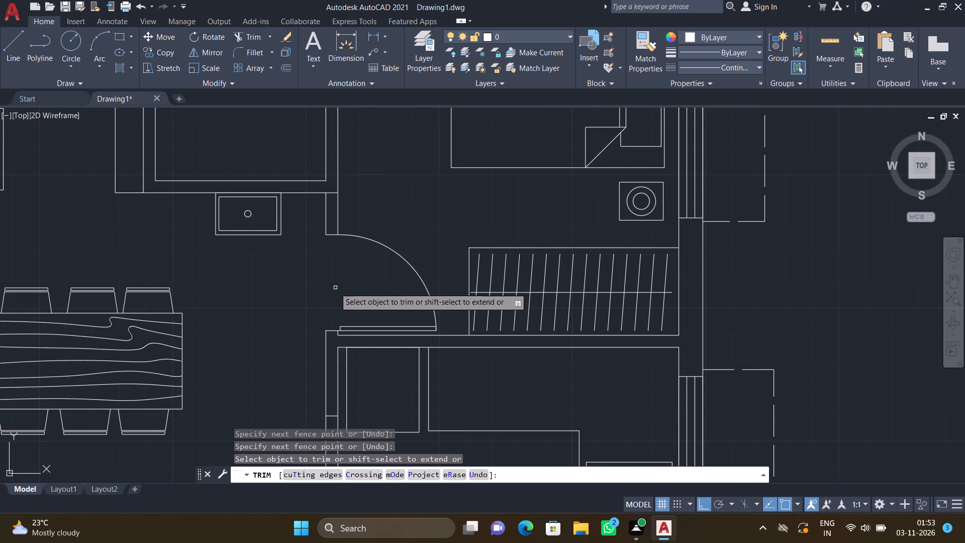
Trim the northern toilet's outer south wall line where it extends into the northeast bedroom's west wall.
scroll(334, 287, "down", 1)
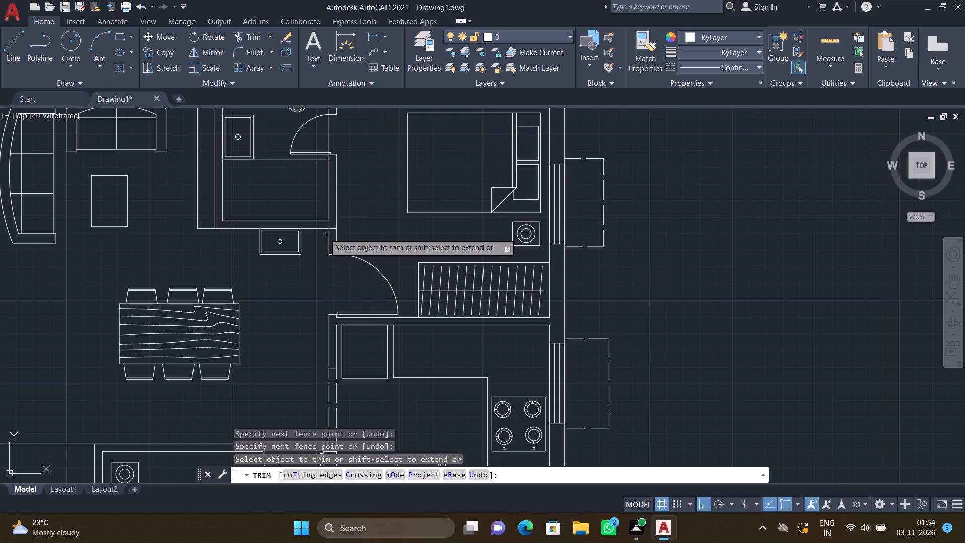
scroll(327, 225, "up", 2)
left_click(333, 234)
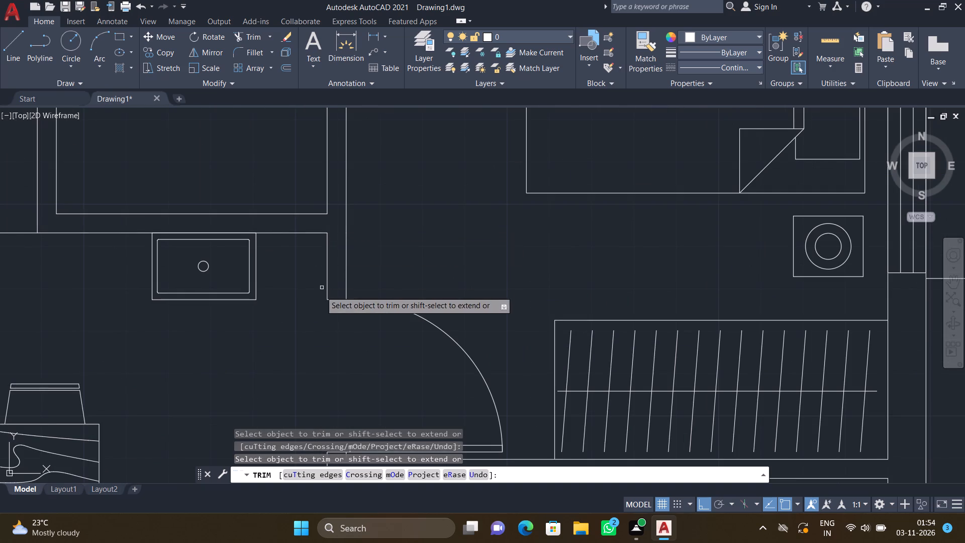
Trim the dining area's south wall line where it extends into the southwest bedroom's east wall.
scroll(319, 298, "down", 4)
scroll(316, 370, "up", 2)
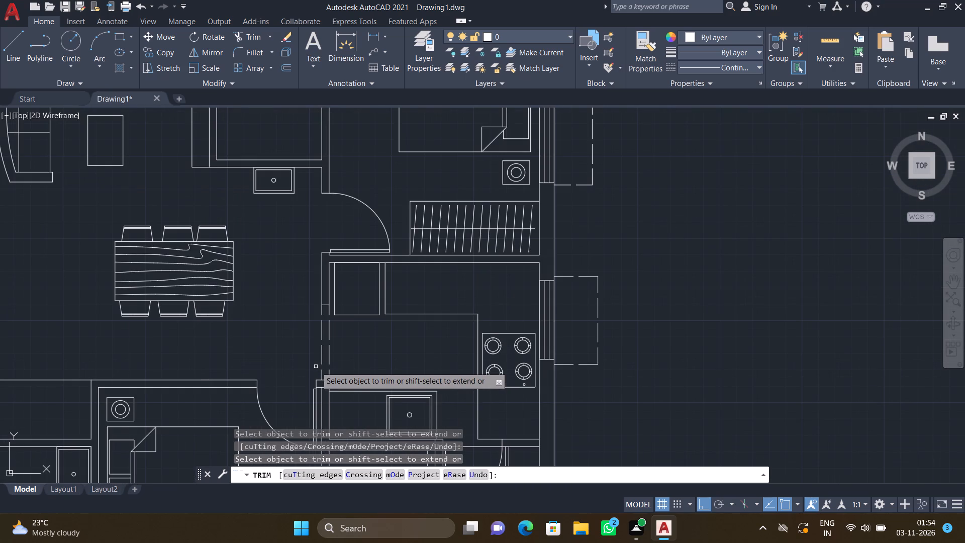
scroll(316, 367, "down", 3)
scroll(286, 401, "down", 2)
scroll(284, 427, "up", 4)
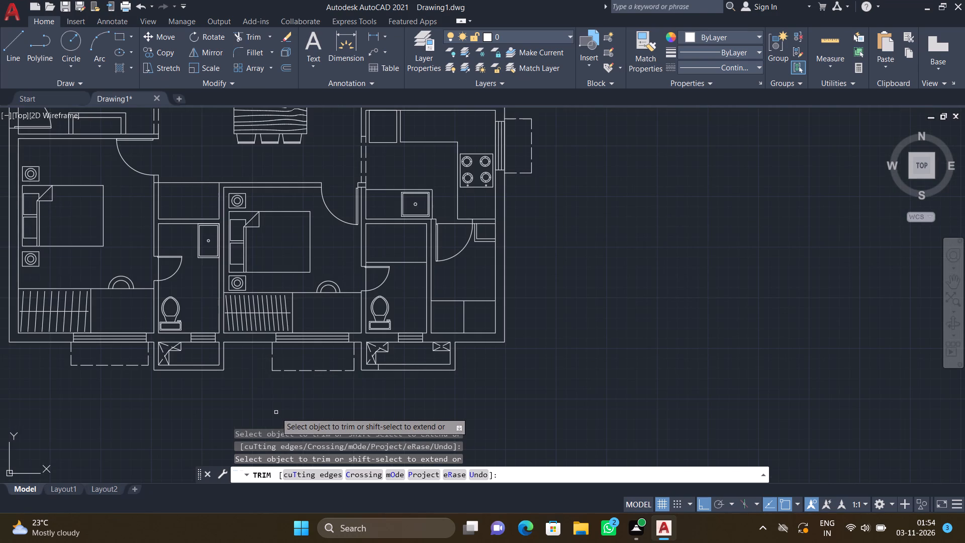
scroll(154, 186, "up", 3)
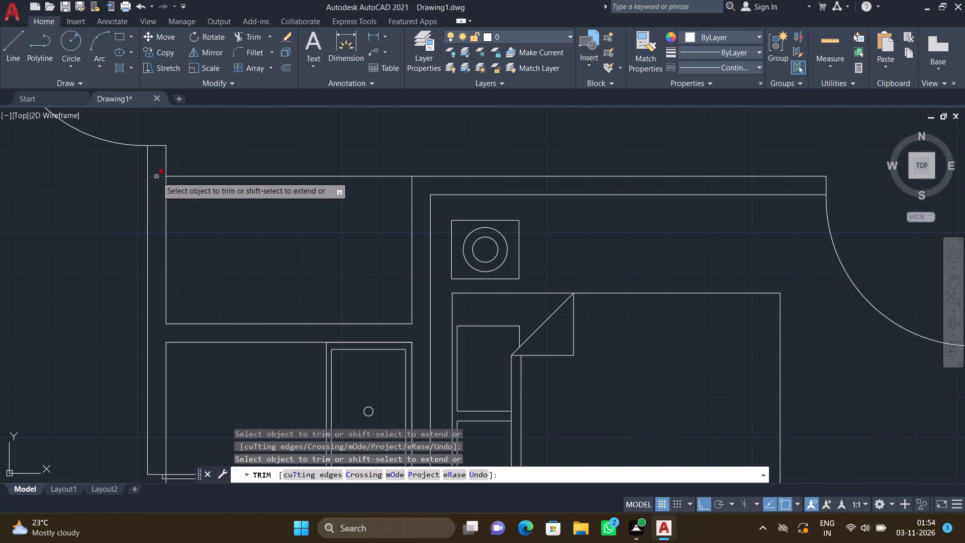
left_click(156, 176)
scroll(285, 252, "down", 4)
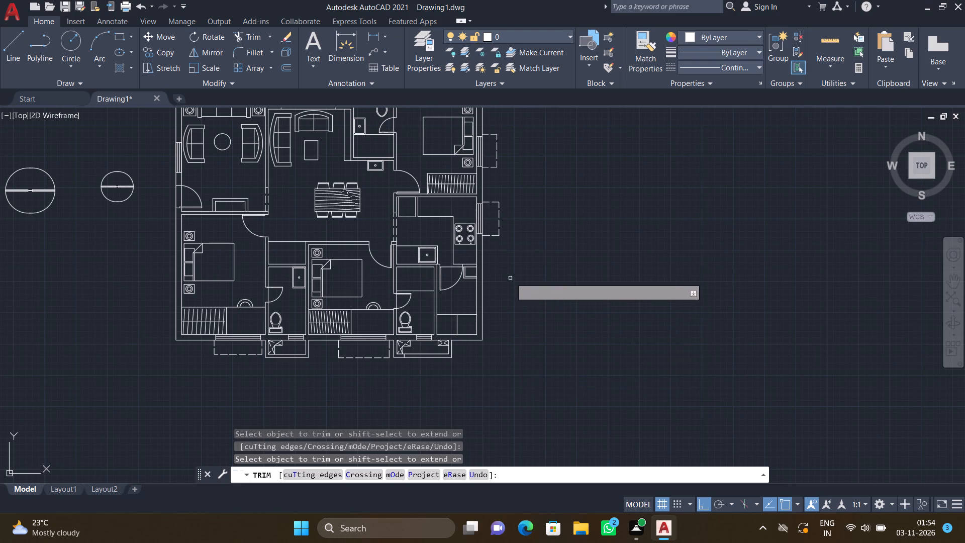
Draw two crossing corner-to-corner diagonals with the ACAD_ISO02W100 linetype inside the small shaft in the utility room's northeast corner, south of the kitchen.
scroll(498, 265, "up", 3)
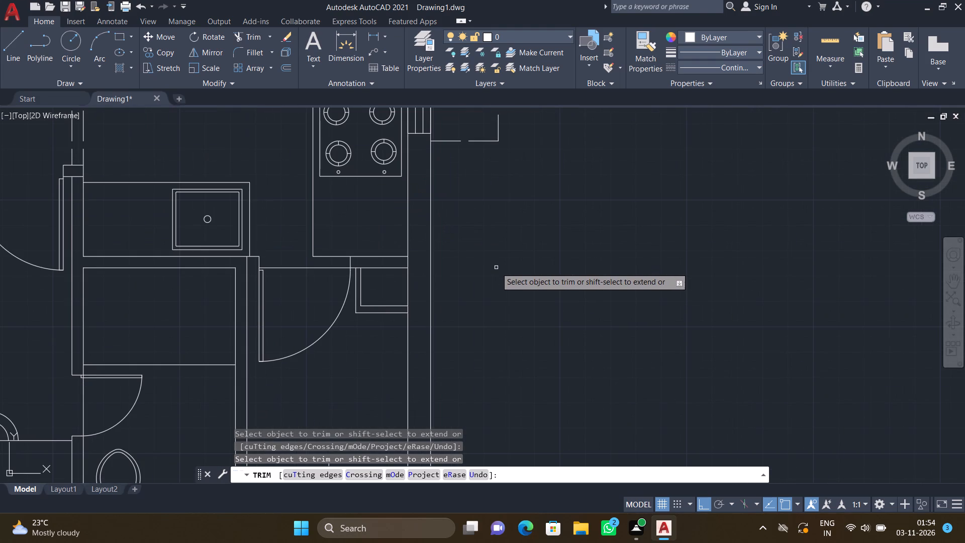
key("Return")
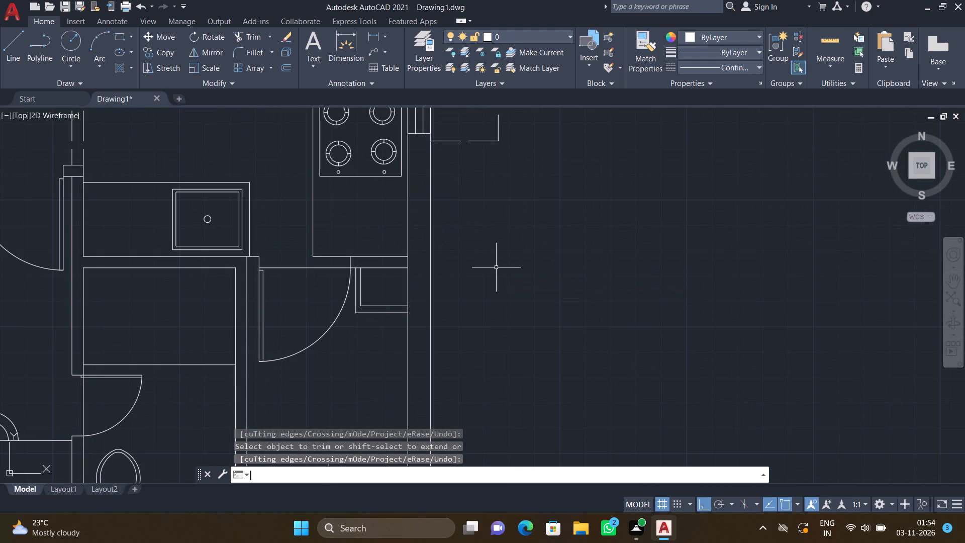
scroll(497, 251, "down", 2)
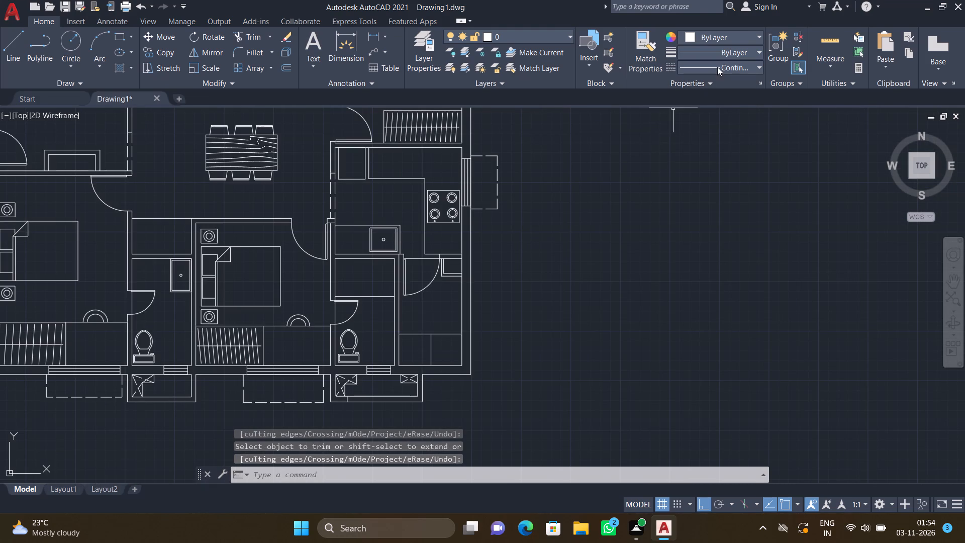
left_click(718, 66)
left_click(721, 108)
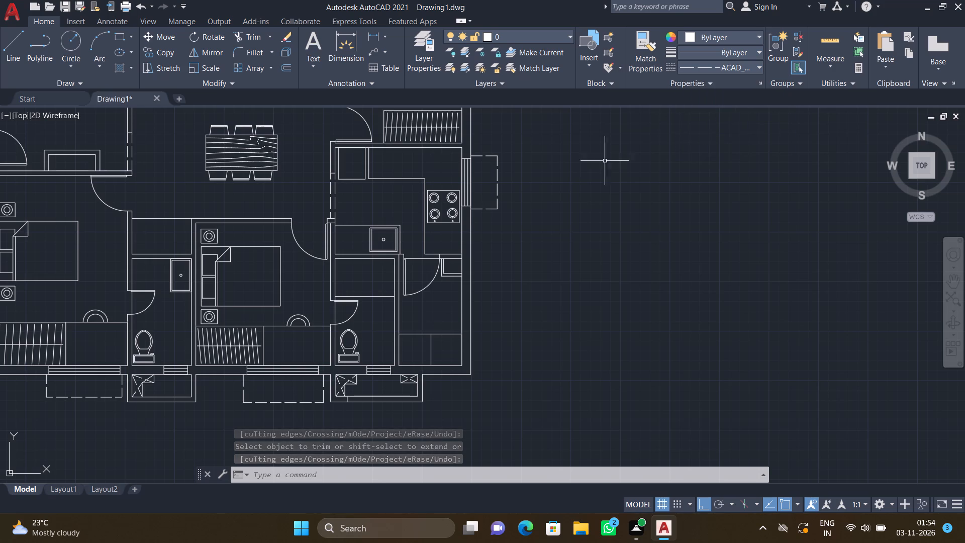
scroll(456, 267, "up", 4)
key("l")
key("Return")
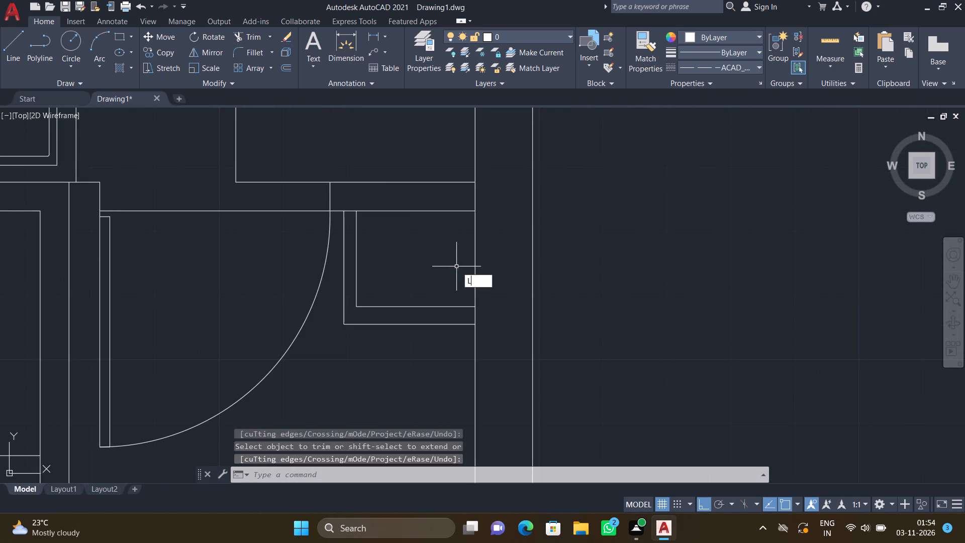
left_click(353, 212)
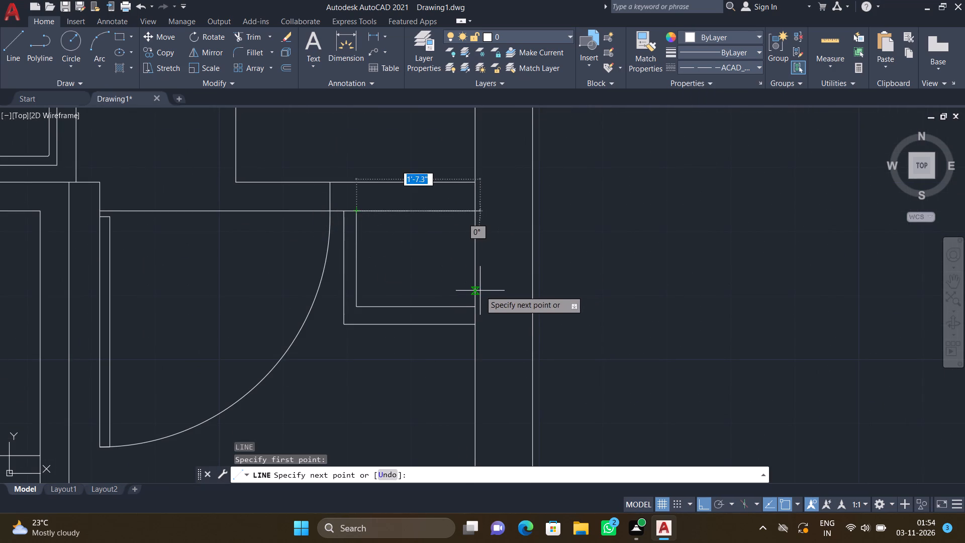
key("F8")
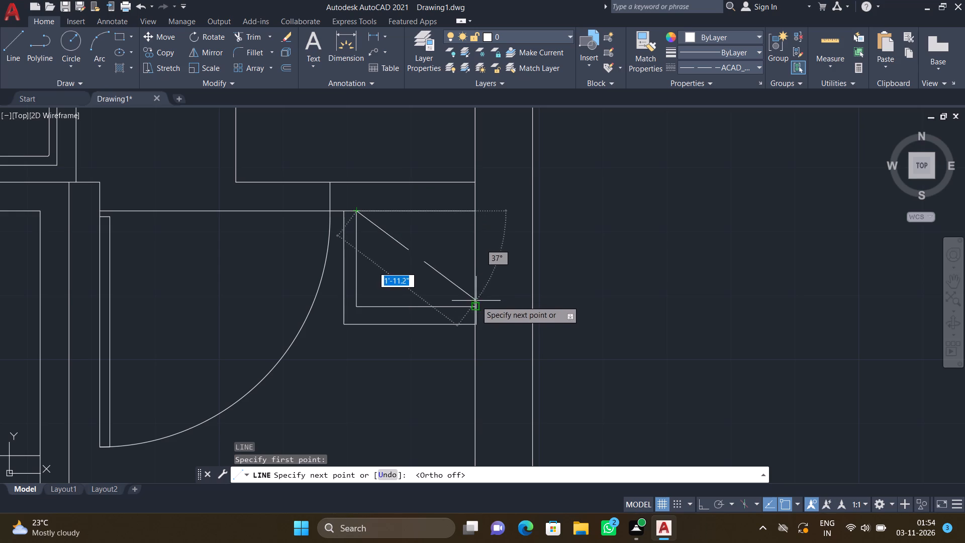
left_click(475, 309)
key("Return")
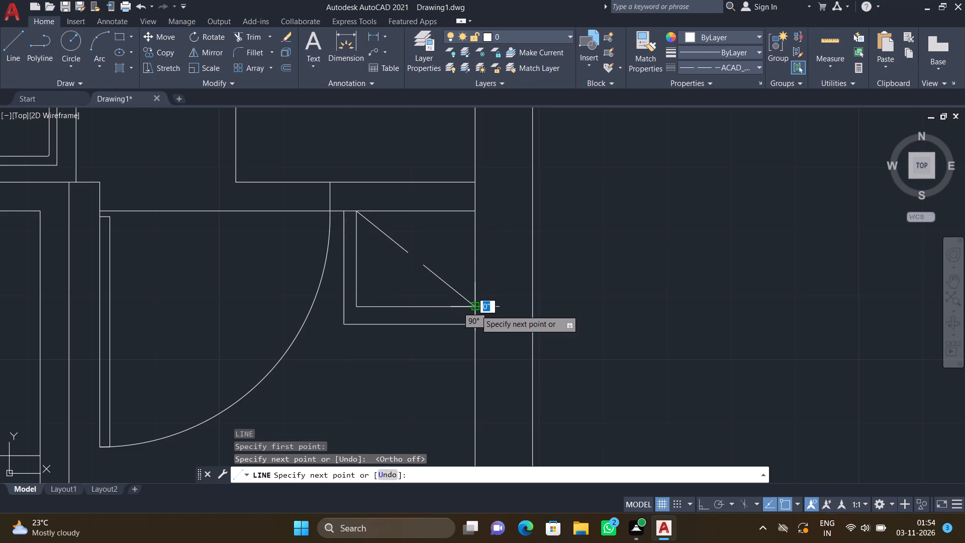
key("space")
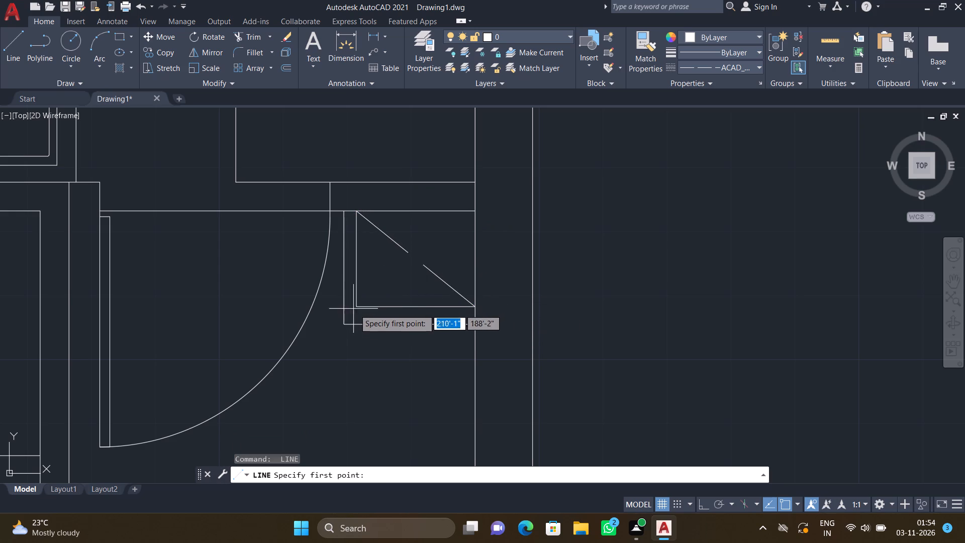
left_click(356, 309)
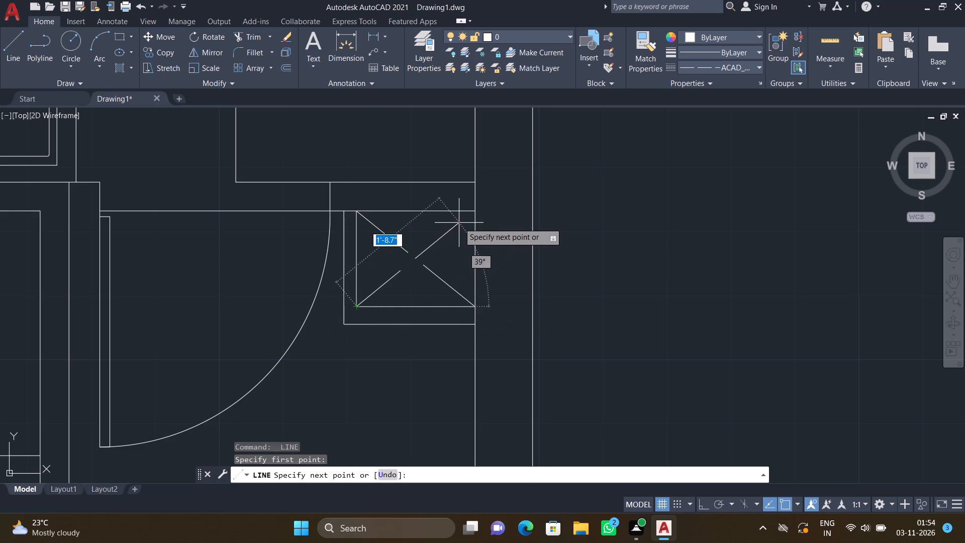
scroll(460, 223, "up", 2)
left_click(493, 193)
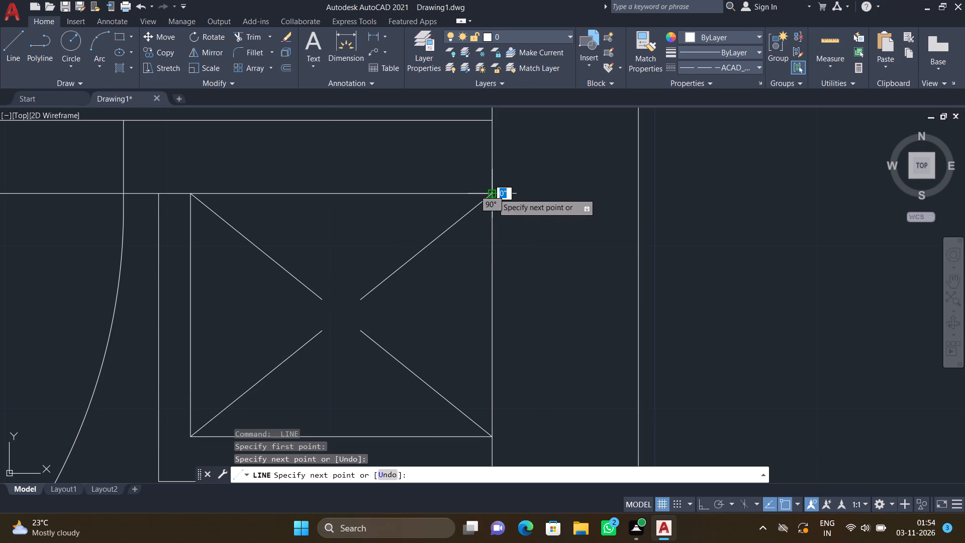
key("Return")
Set the current linetype back to Continuous.
left_click(742, 67)
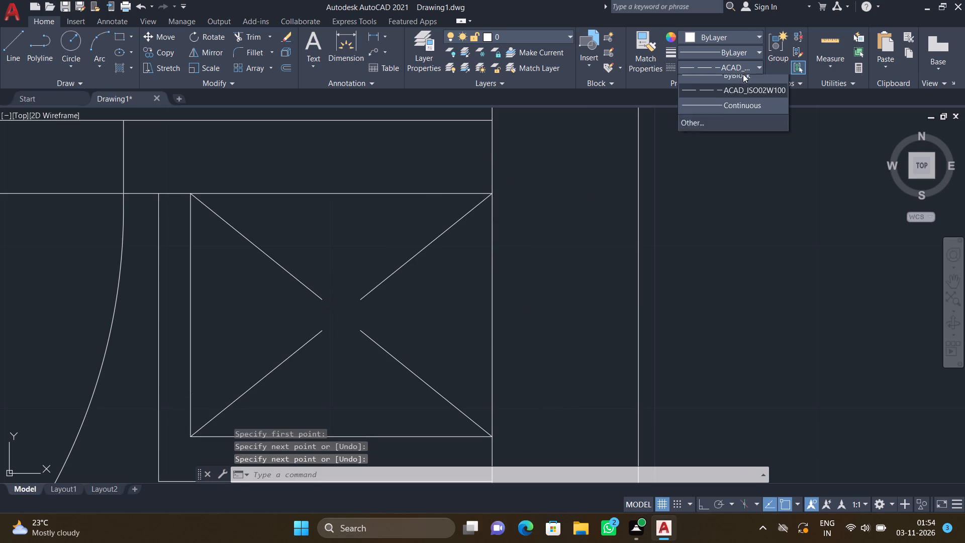
left_click(730, 126)
Place a multiline text box in the northwest drawing room, in the open floor between the sofas and the TV unit.
scroll(559, 166, "down", 4)
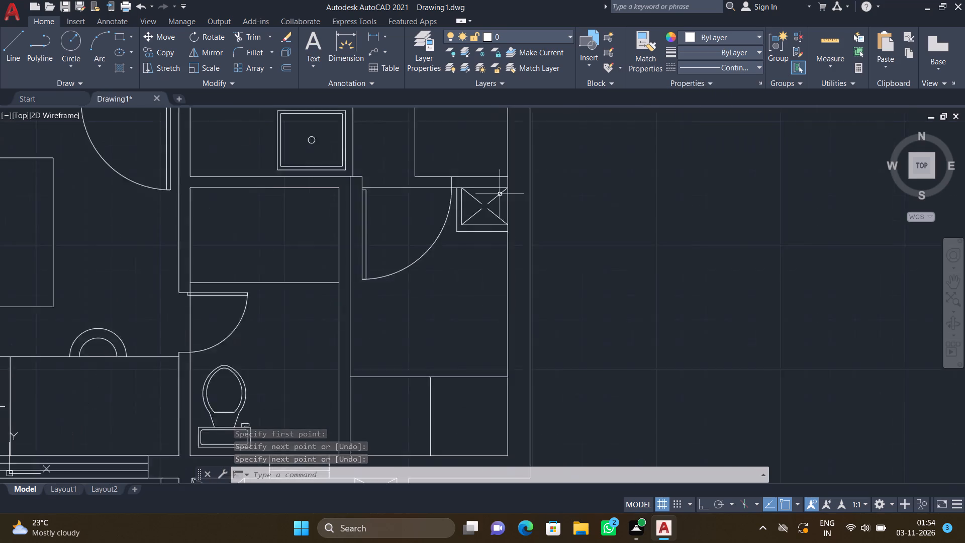
scroll(498, 196, "down", 5)
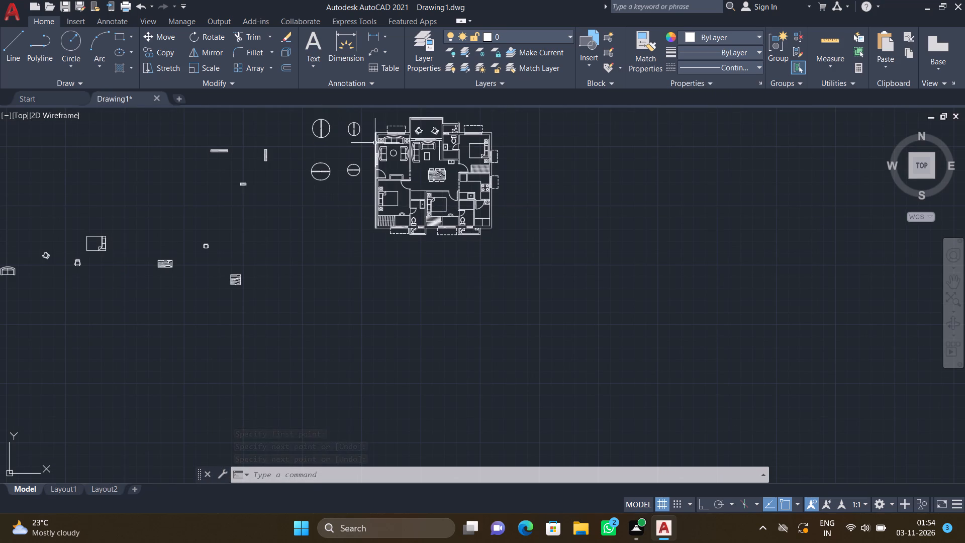
scroll(380, 147, "up", 3)
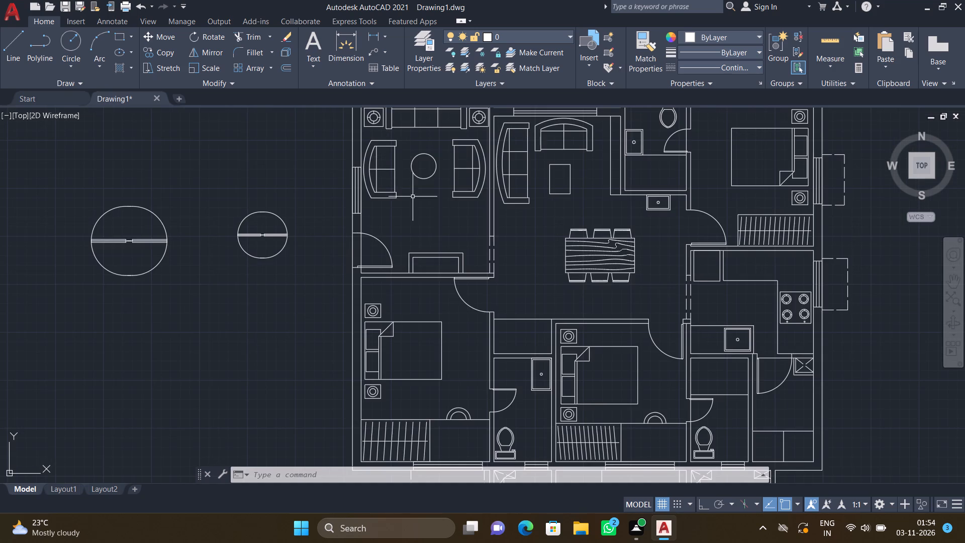
scroll(436, 215, "up", 2)
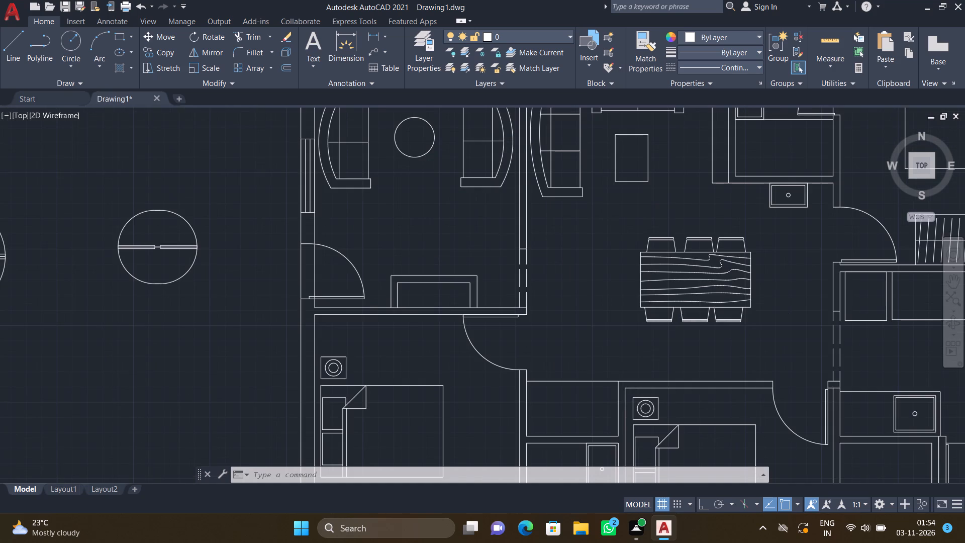
type("MT")
key("Return")
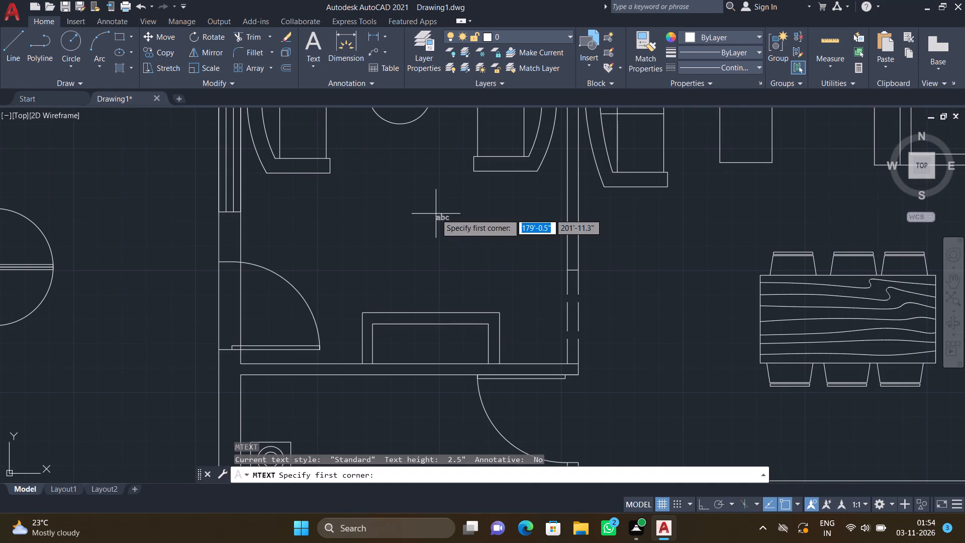
scroll(344, 204, "down", 2)
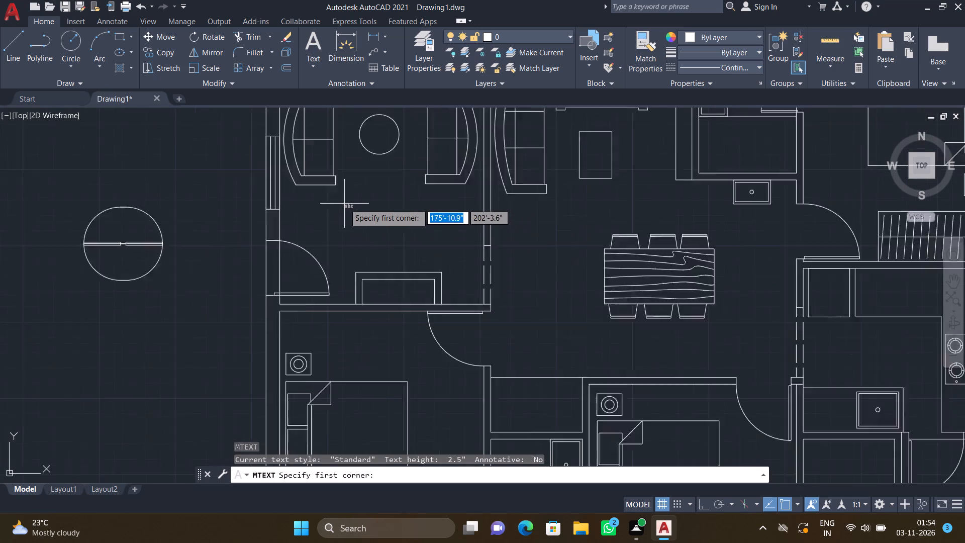
scroll(345, 204, "up", 2)
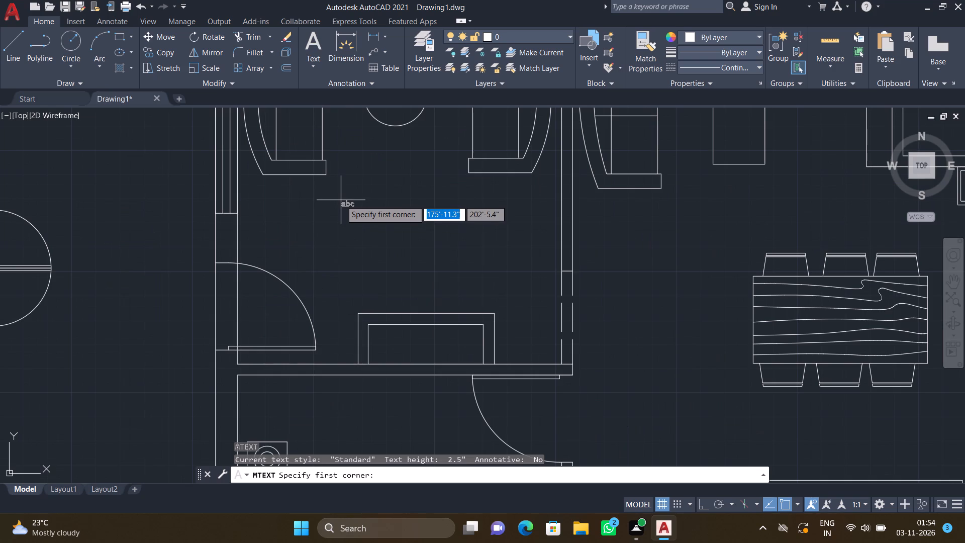
left_click(340, 200)
scroll(519, 281, "down", 2)
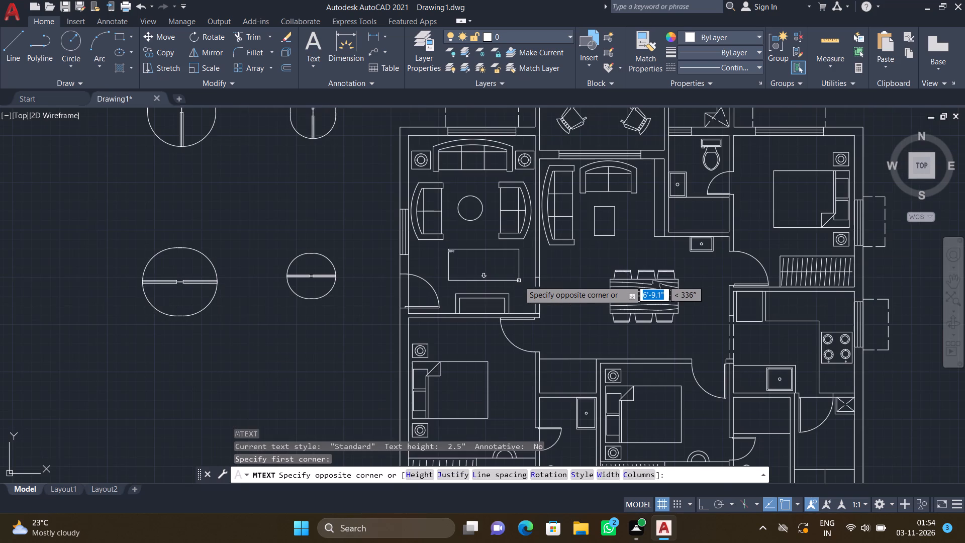
scroll(519, 278, "up", 2)
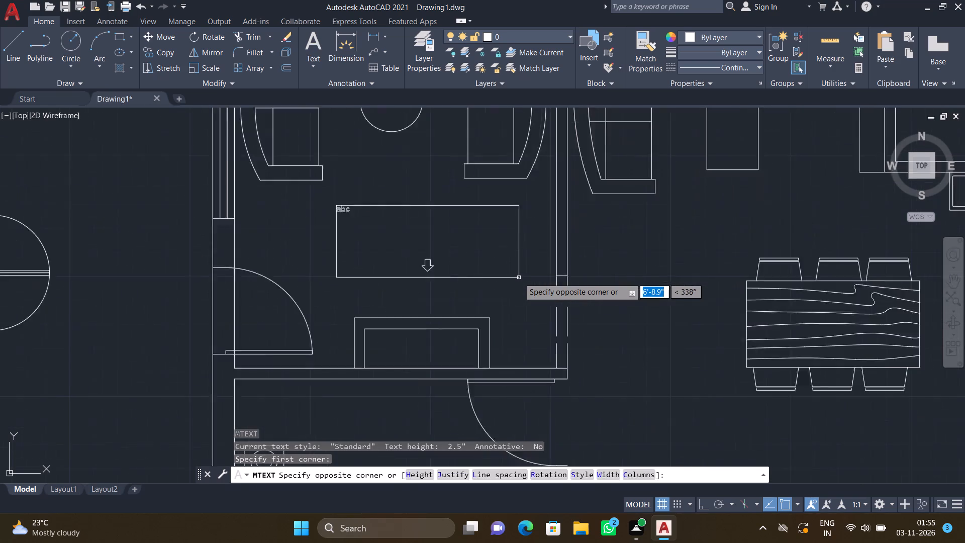
scroll(519, 278, "up", 1)
left_click(513, 279)
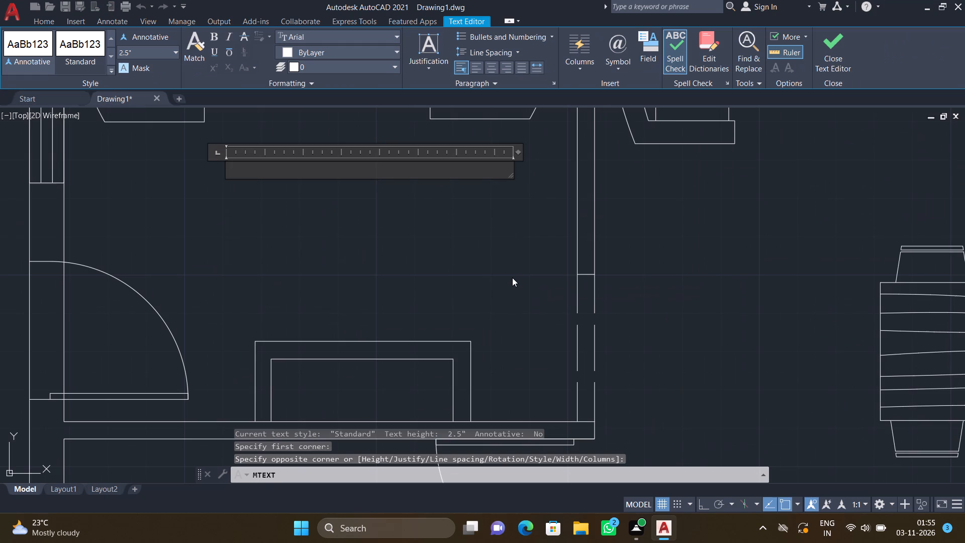
Enter the room label DRAWING with 11'2"*15'8" on the line below, and save the text.
type("DRA")
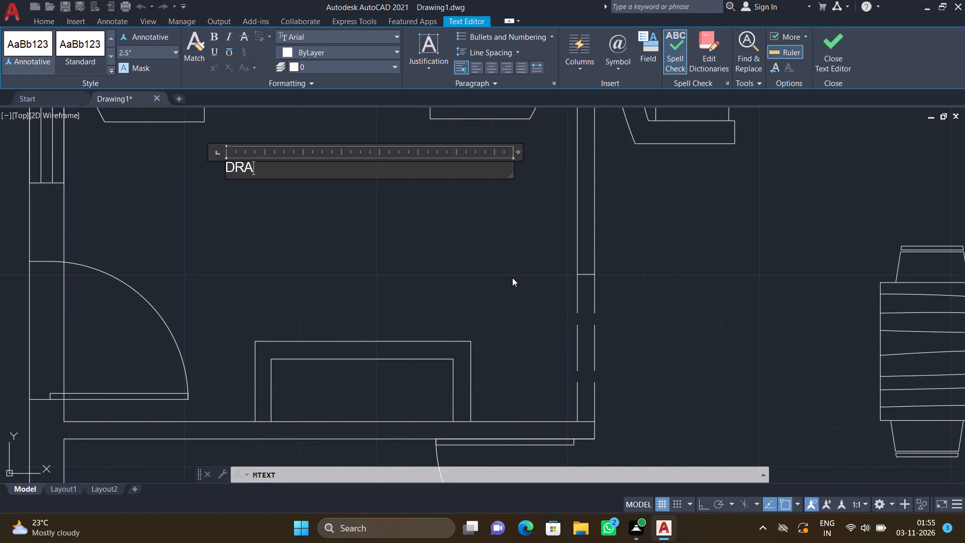
key("w")
type("ING")
key("Return")
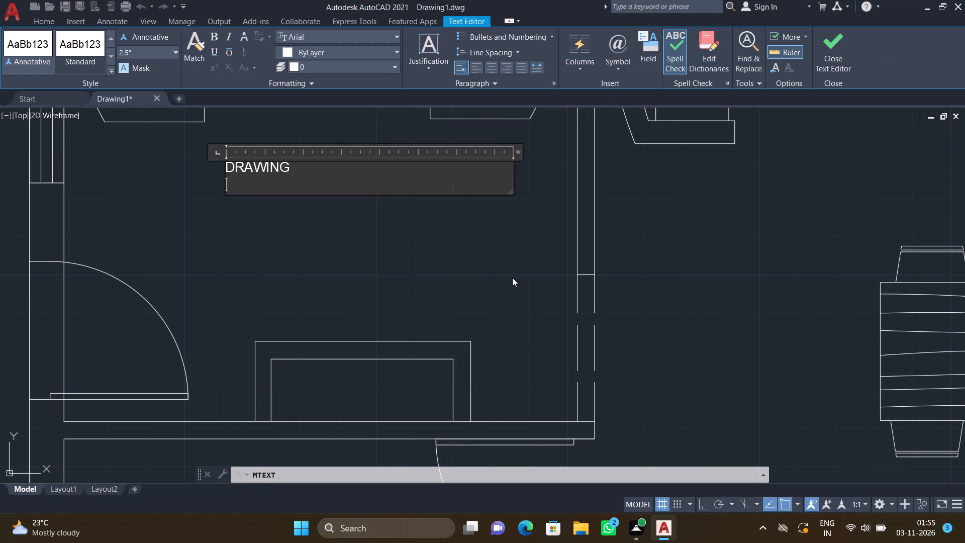
type("11'")
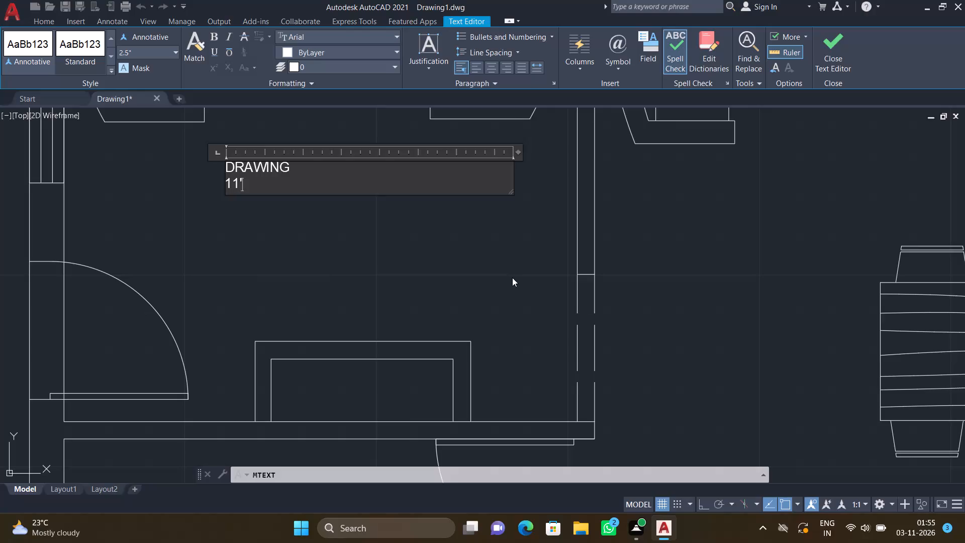
type("2\"*")
type("15'")
key("8")
key("shift+quotedbl")
key("Return")
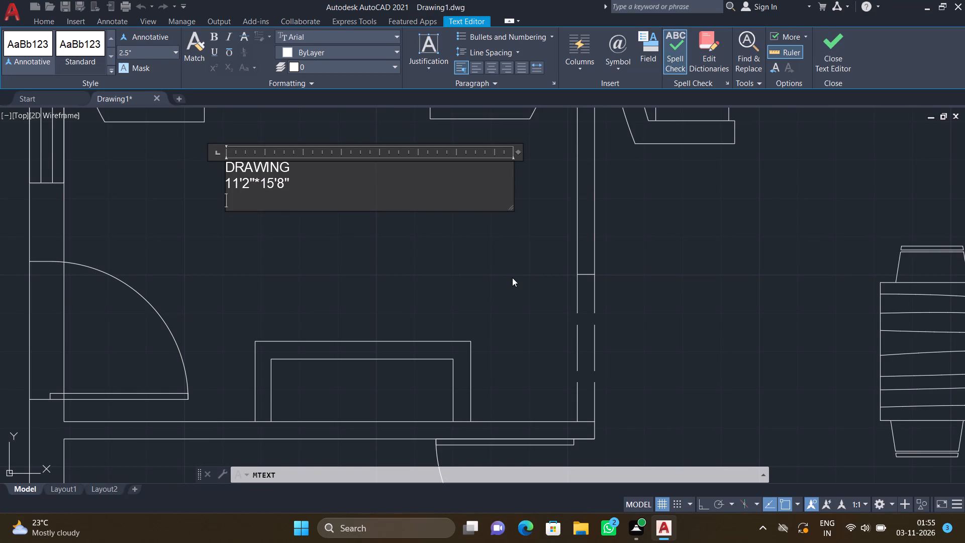
key("Escape")
left_click(488, 260)
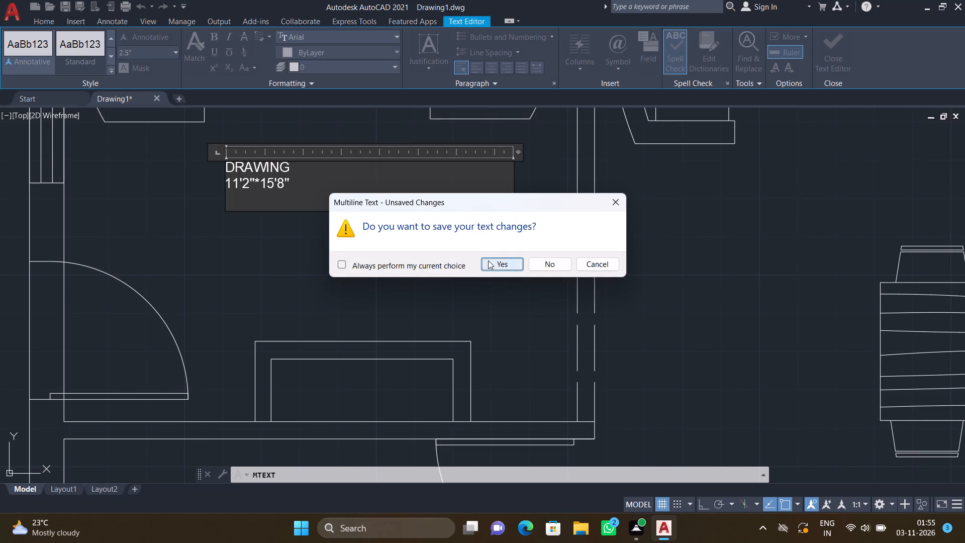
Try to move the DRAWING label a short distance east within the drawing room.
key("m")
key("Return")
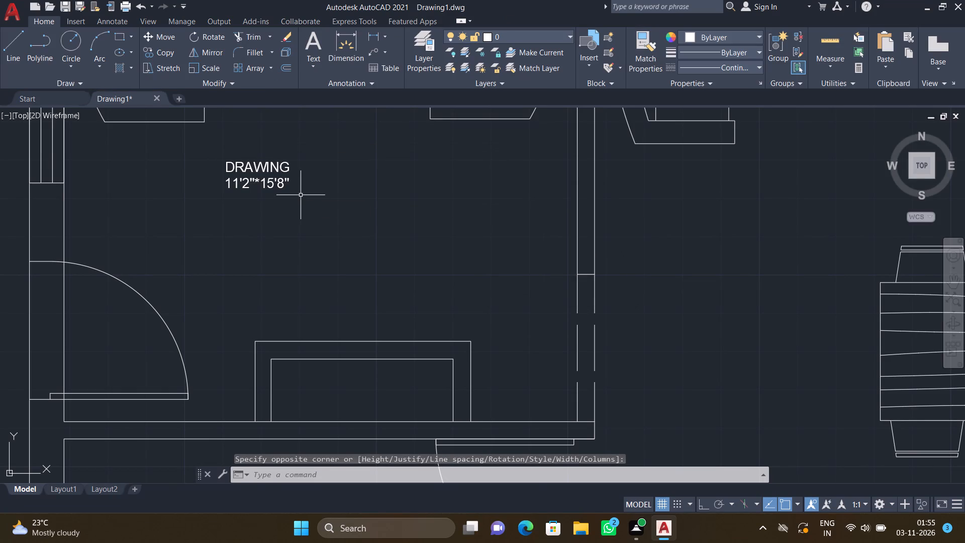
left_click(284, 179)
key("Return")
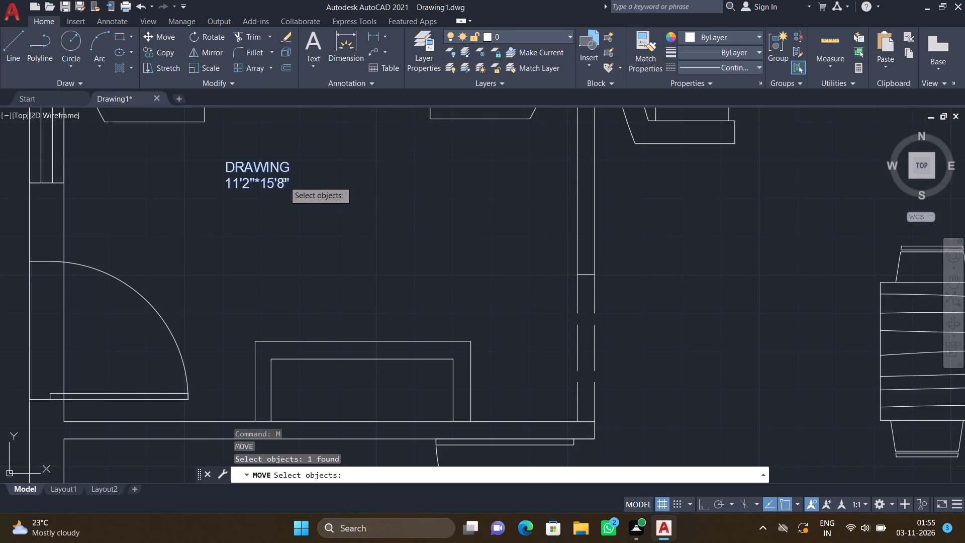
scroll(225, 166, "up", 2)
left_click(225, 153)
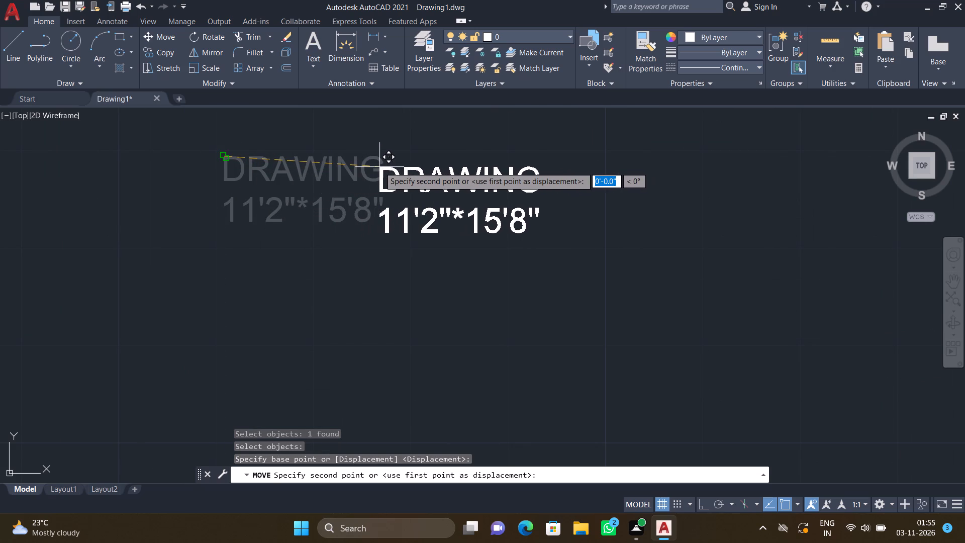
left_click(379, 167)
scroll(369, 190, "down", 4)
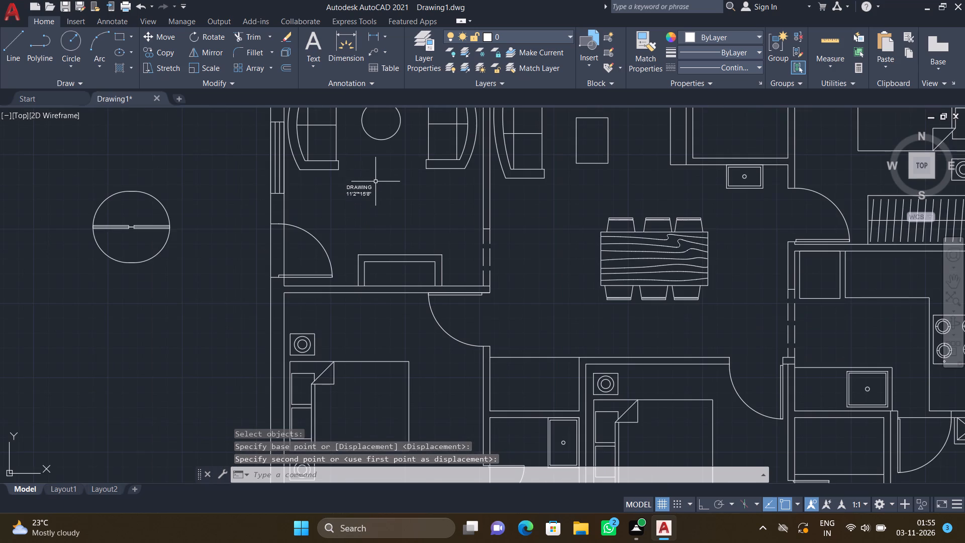
Move the DRAWING label a short distance east across the open floor of the drawing room.
key("m")
key("Return")
scroll(364, 194, "up", 3)
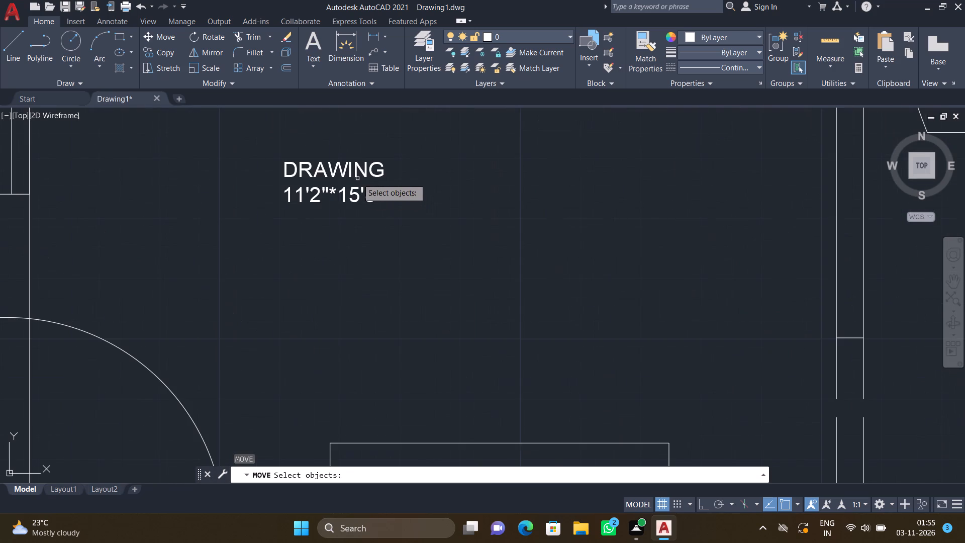
left_click(357, 171)
key("Return")
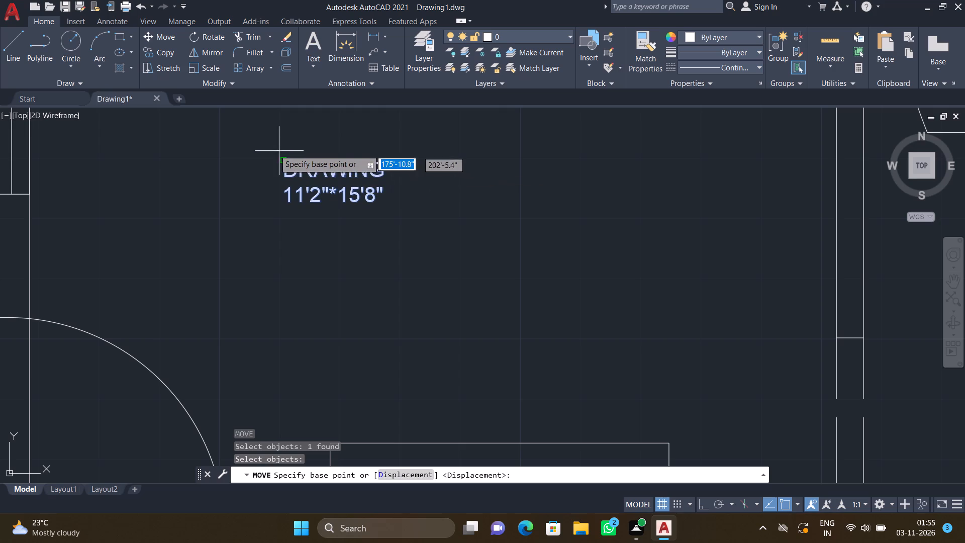
left_click_drag(286, 162, 291, 162)
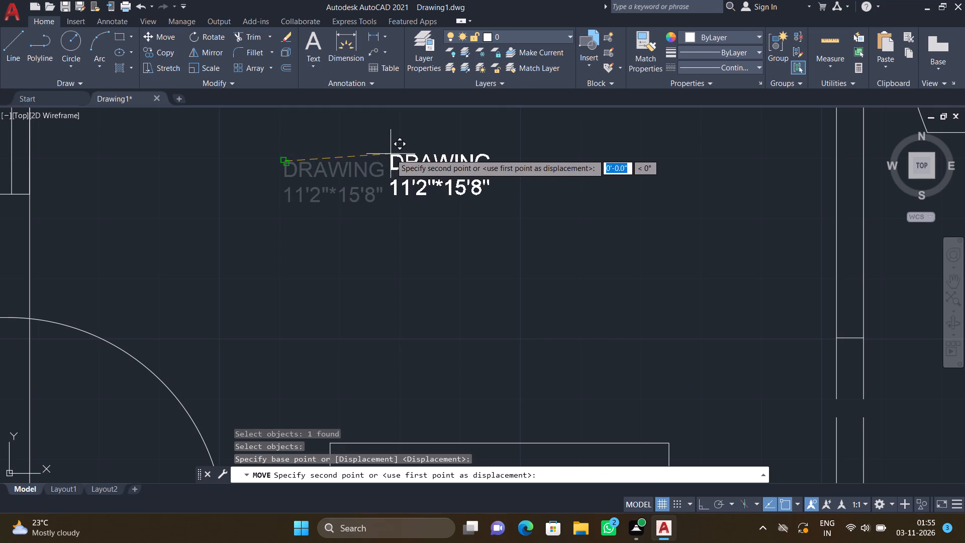
left_click(391, 154)
Move the DRAWING label further east so it sits centrally between the sofas and the TV unit.
scroll(389, 189, "down", 3)
key("m")
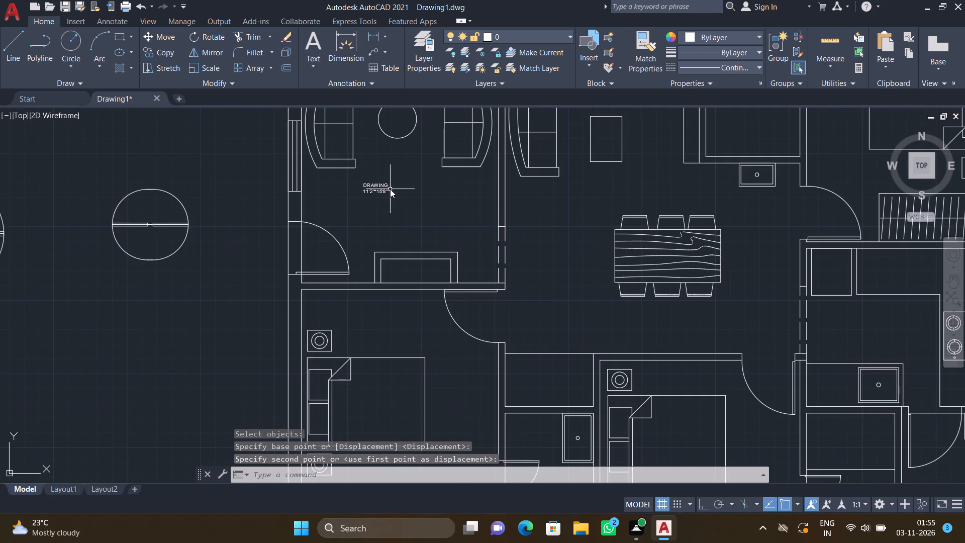
key("Return")
scroll(385, 189, "up", 2)
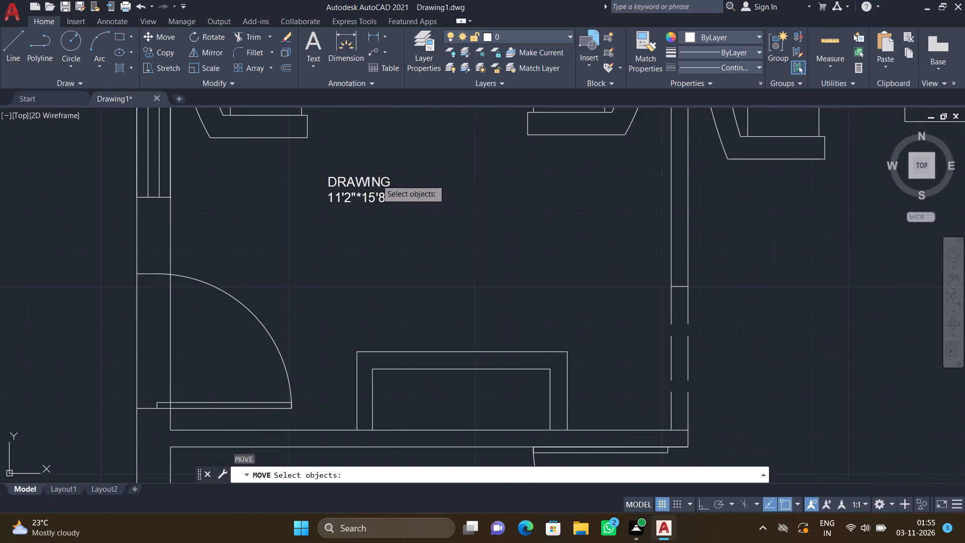
left_click(376, 179)
key("Return")
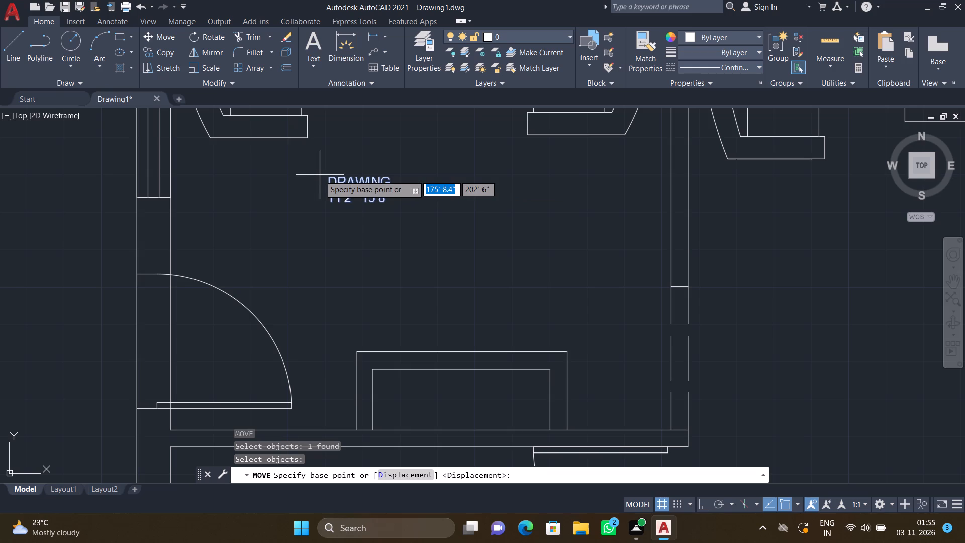
left_click(327, 178)
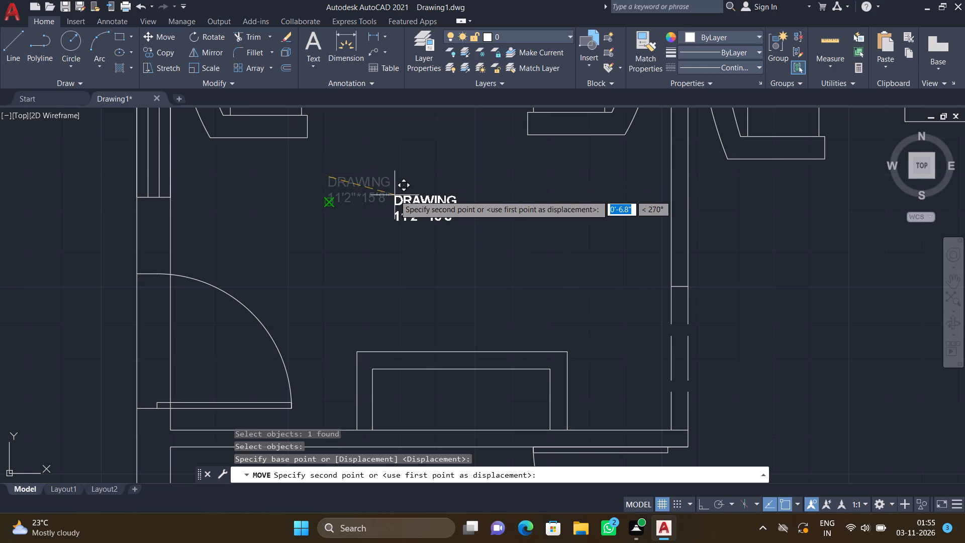
left_click(401, 171)
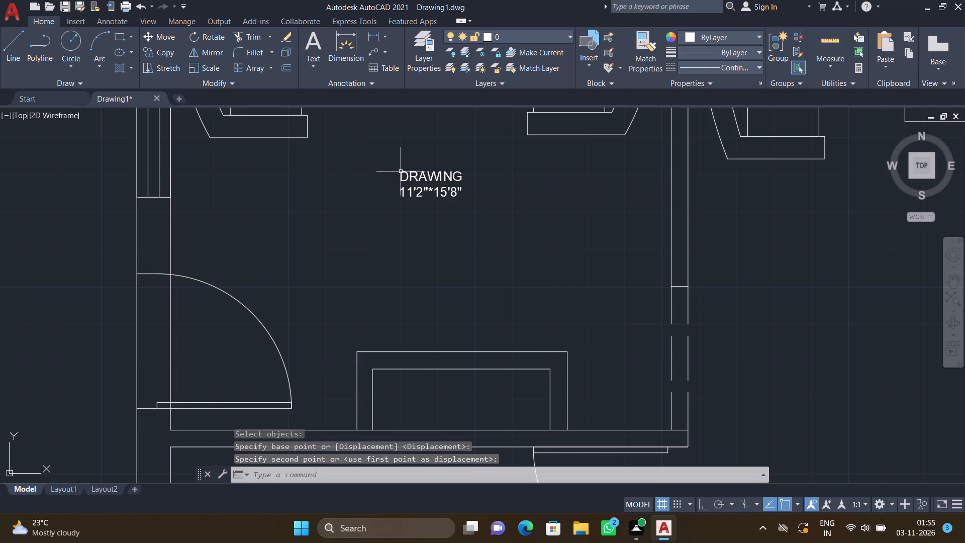
Place a multiline text box in the living room, in the open floor just east of the rectangular coffee table.
scroll(433, 194, "down", 4)
scroll(496, 179, "down", 1)
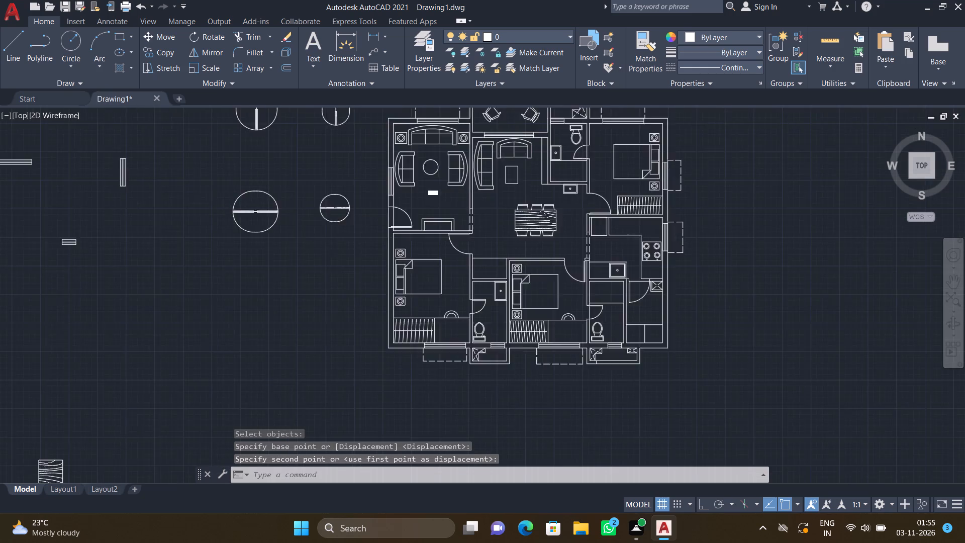
scroll(512, 180, "up", 4)
type("MT")
key("Return")
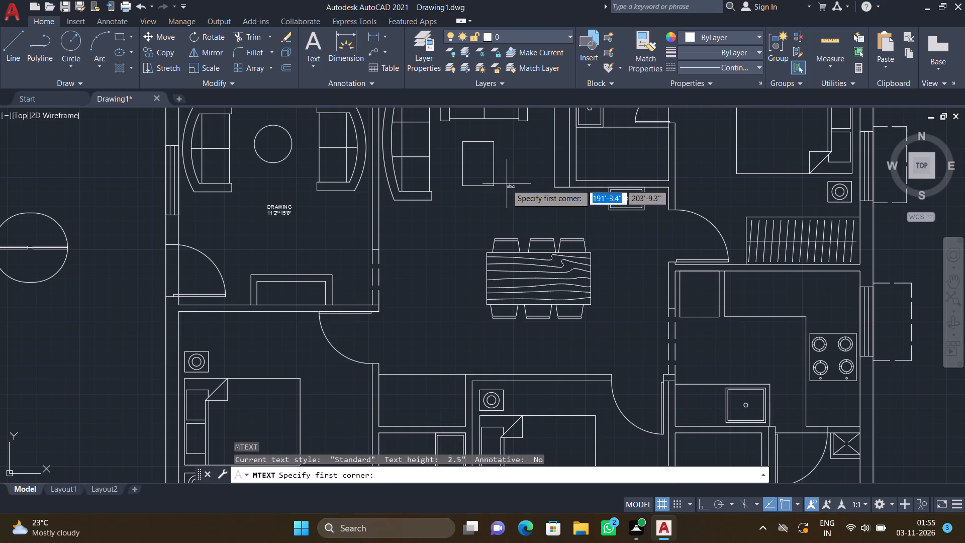
scroll(504, 178, "down", 1)
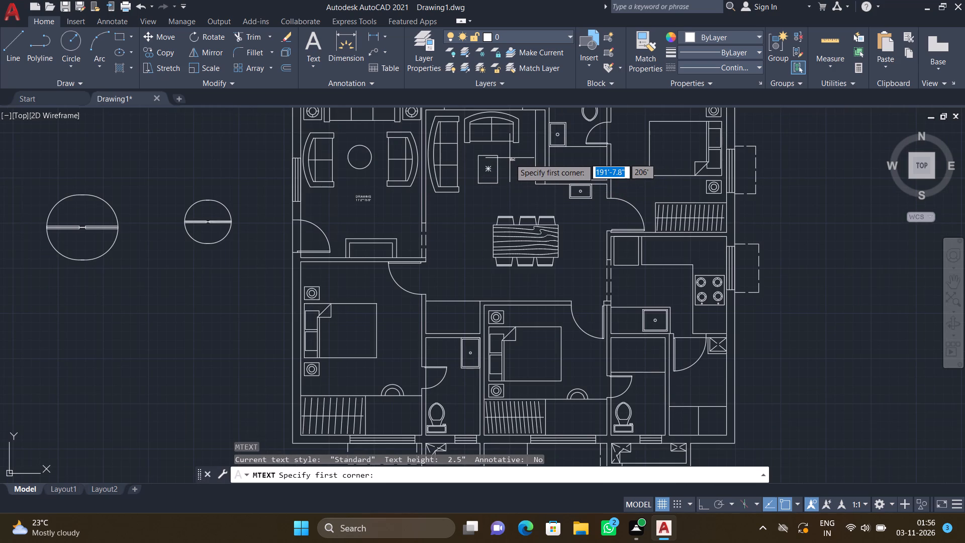
scroll(498, 165, "up", 2)
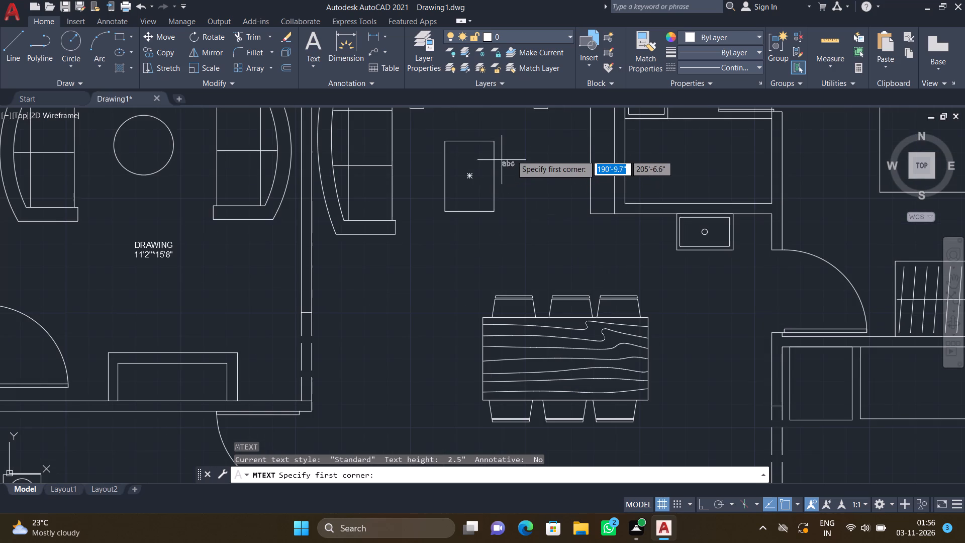
scroll(511, 160, "up", 3)
left_click(493, 158)
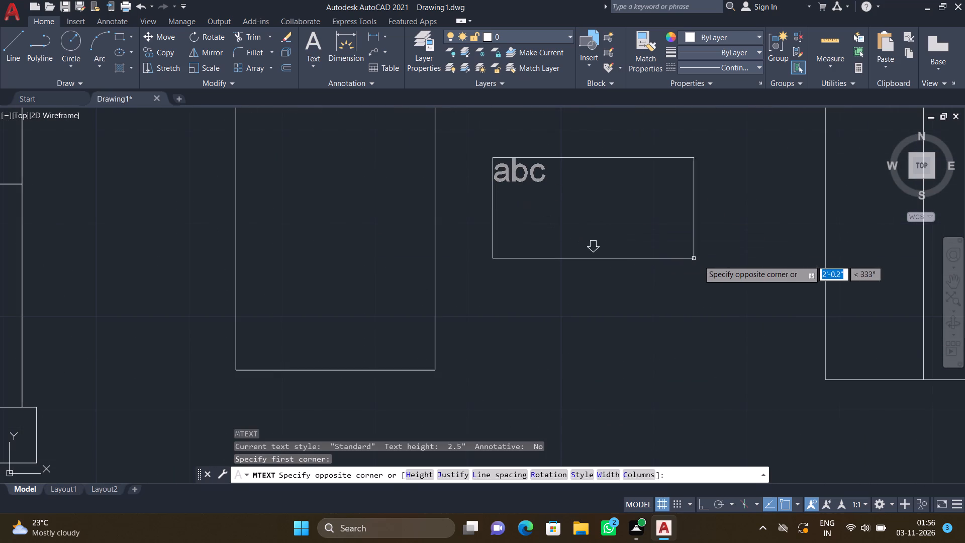
left_click(762, 269)
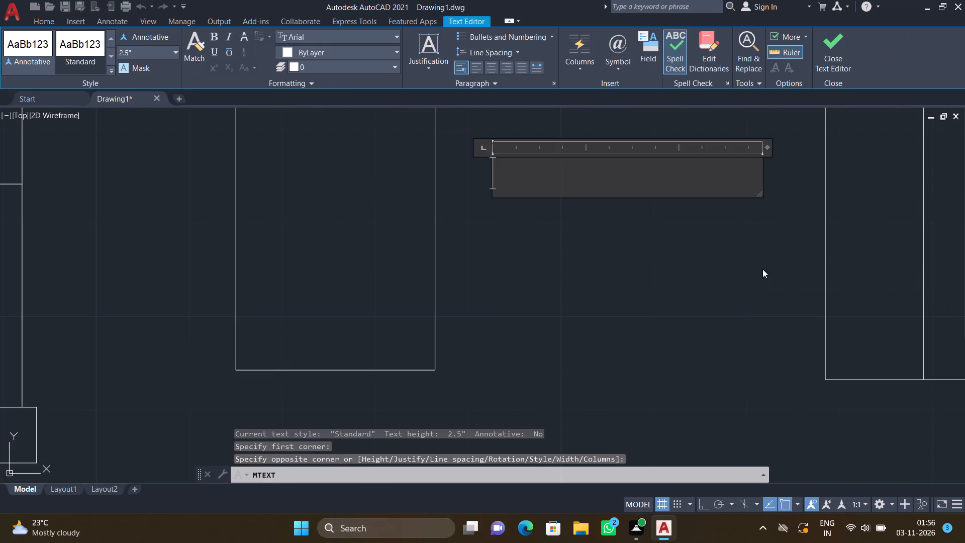
Enter the room label LIVING with 11'0"*7'4" on the line below, and save the text.
type("LIVING")
key("Return")
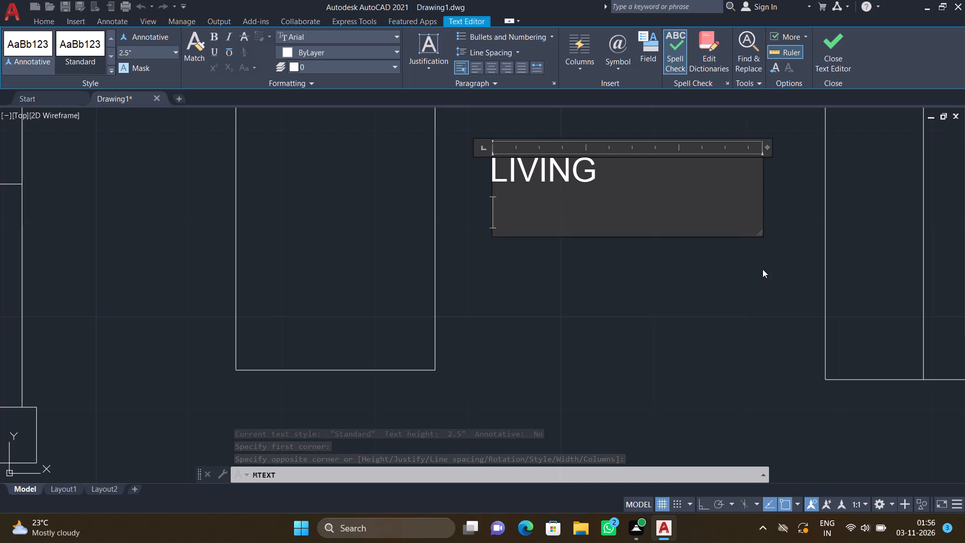
type("11'")
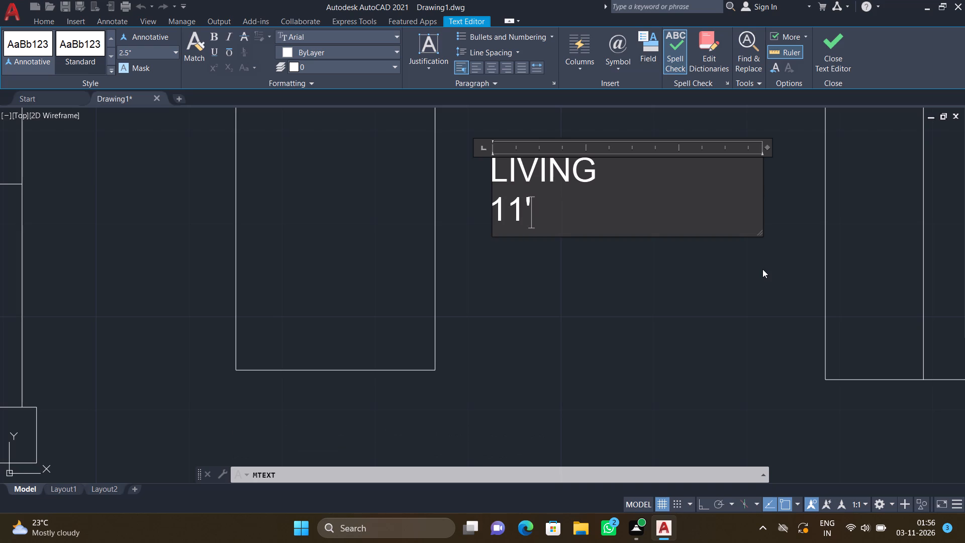
key("0")
key("shift+quotedbl")
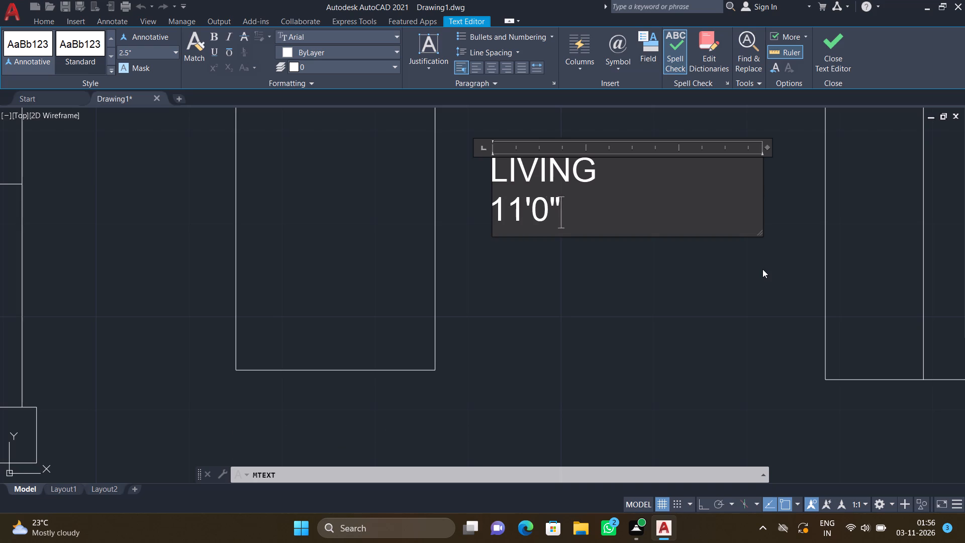
key("asterisk")
type("7'")
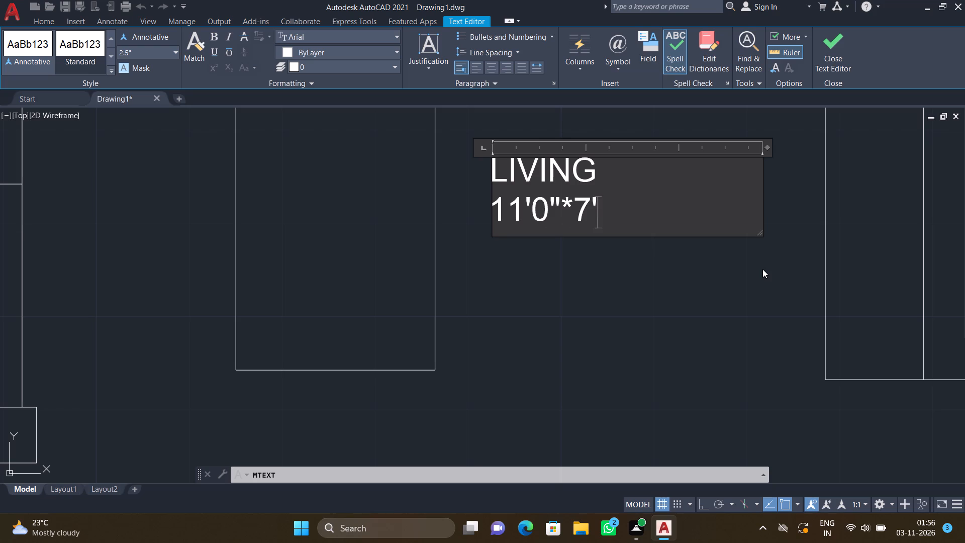
type("4\"")
key("Return")
key("Escape")
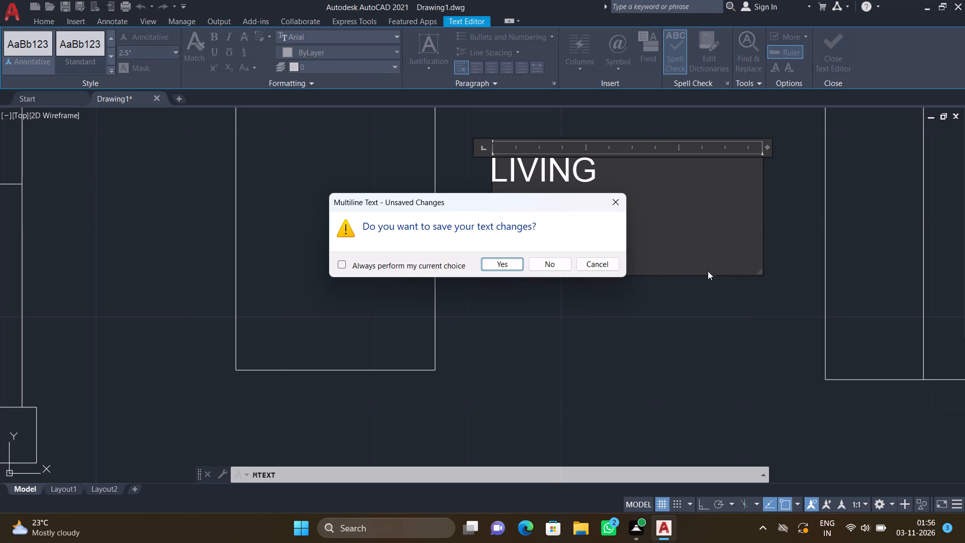
left_click(507, 261)
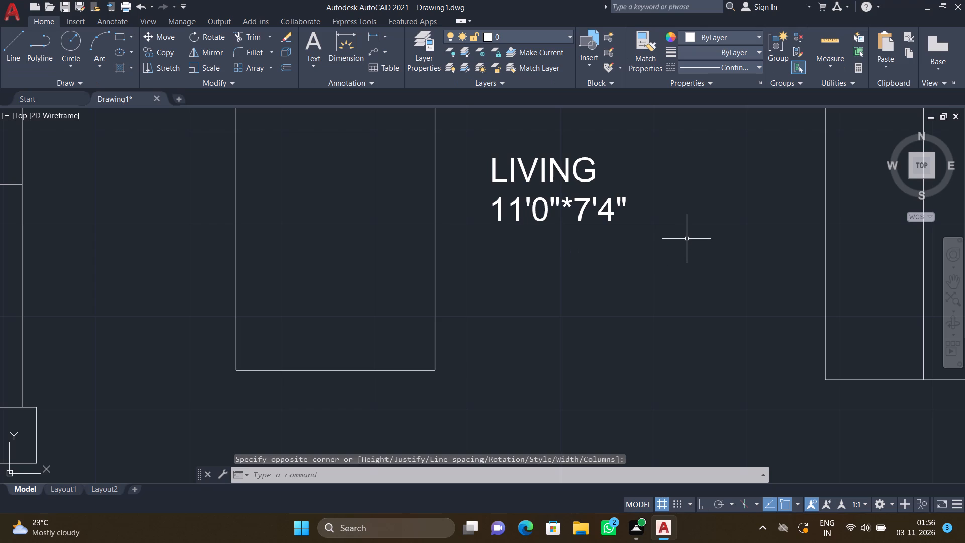
Move the LIVING label a short distance southeast, into the open floor between the coffee table and the east wall.
key("m")
key("Return")
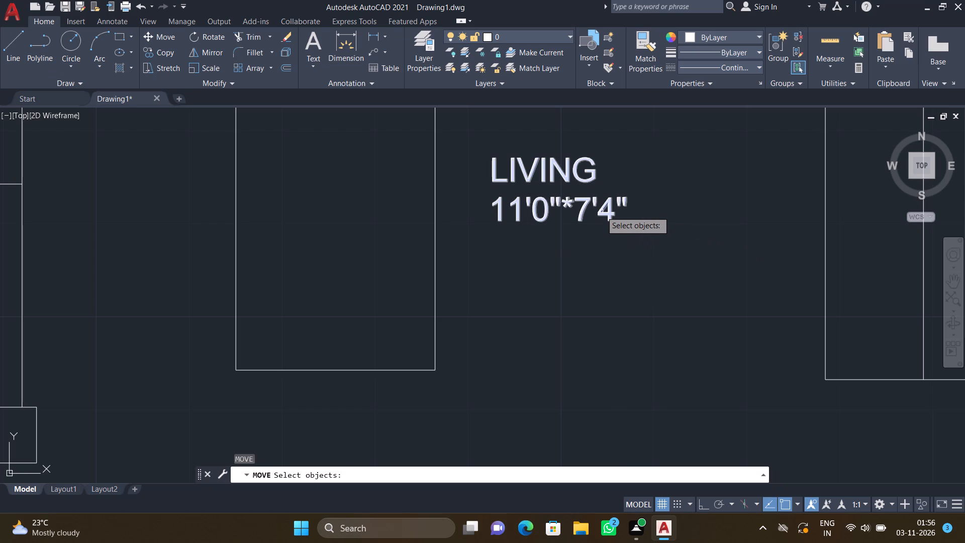
left_click(601, 211)
key("Return")
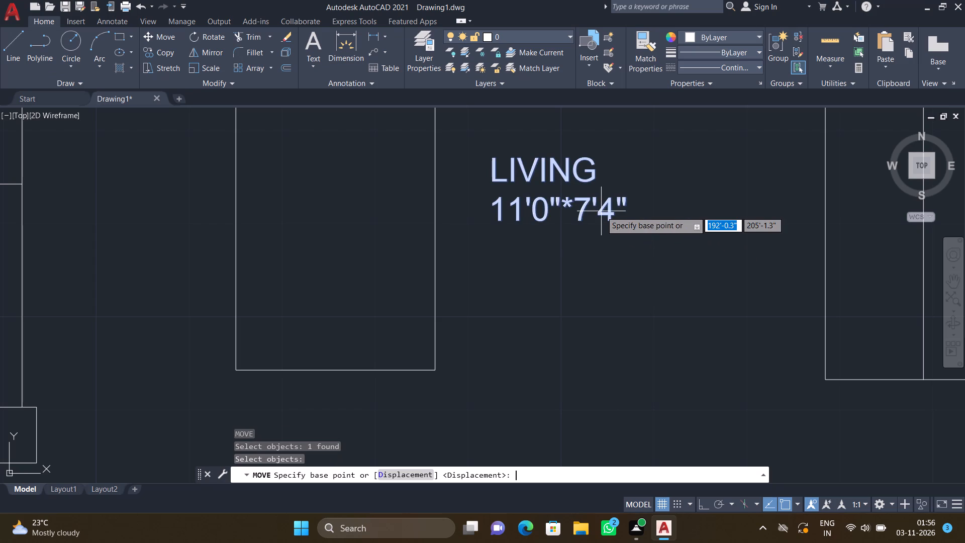
left_click(493, 158)
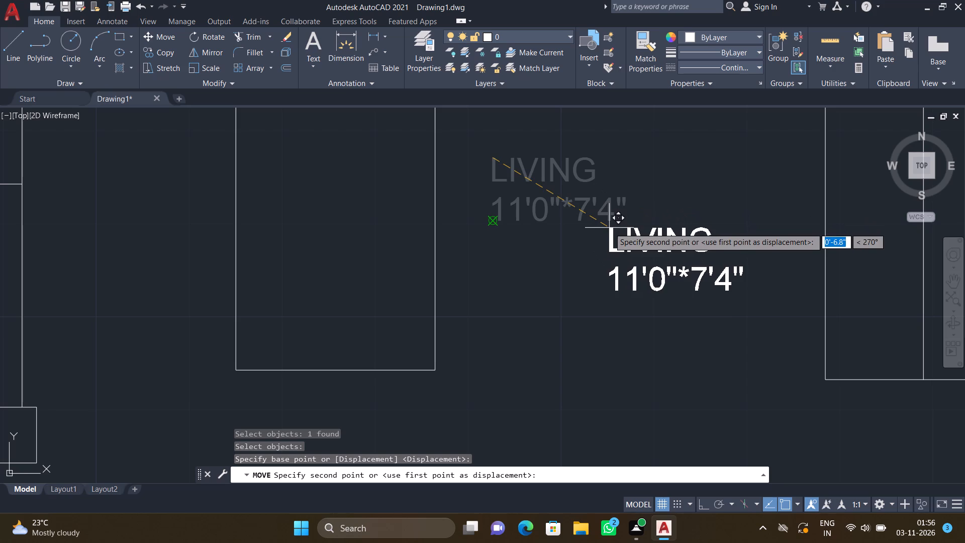
left_click(611, 254)
Place a multiline text box in the balcony north of the living room, in the open floor above the two chairs.
scroll(600, 234, "down", 3)
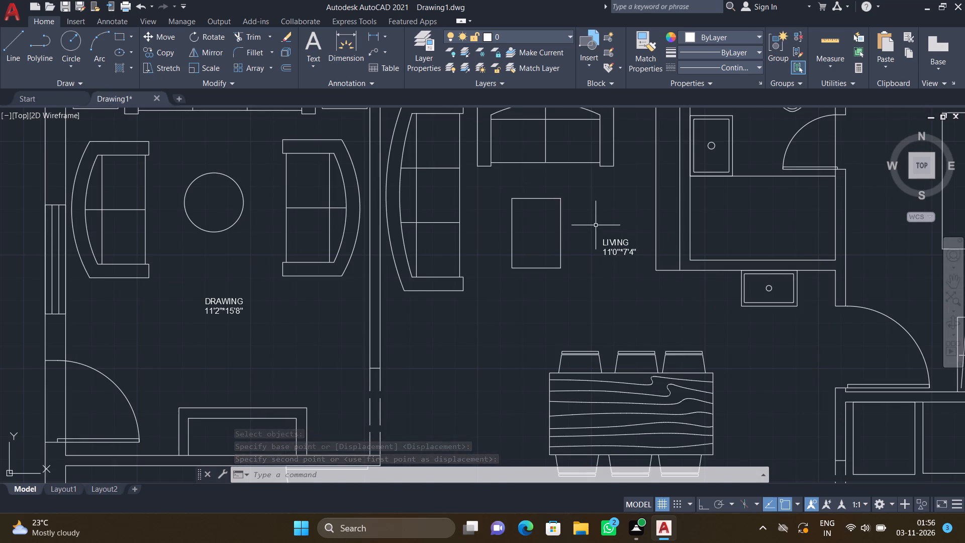
scroll(586, 213, "down", 4)
scroll(564, 161, "up", 4)
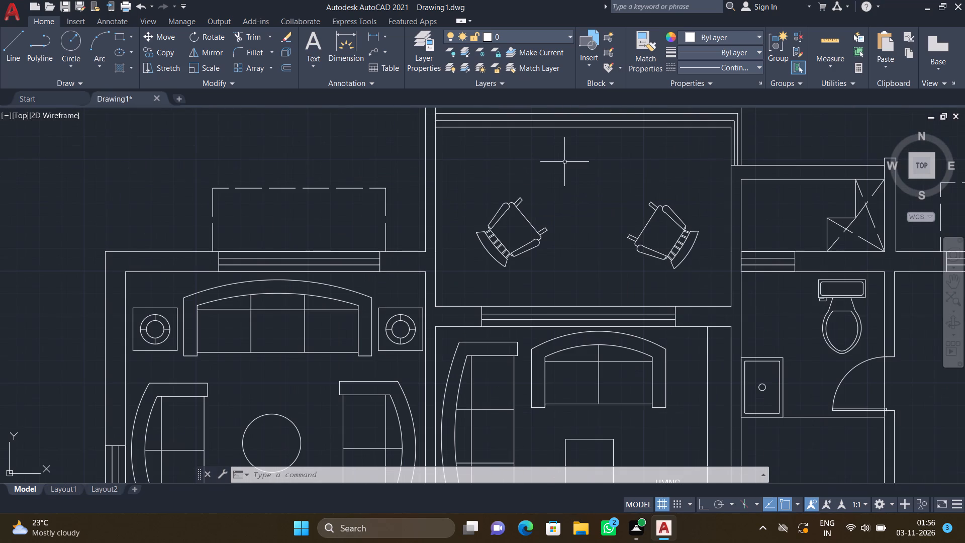
type("MT")
key("Return")
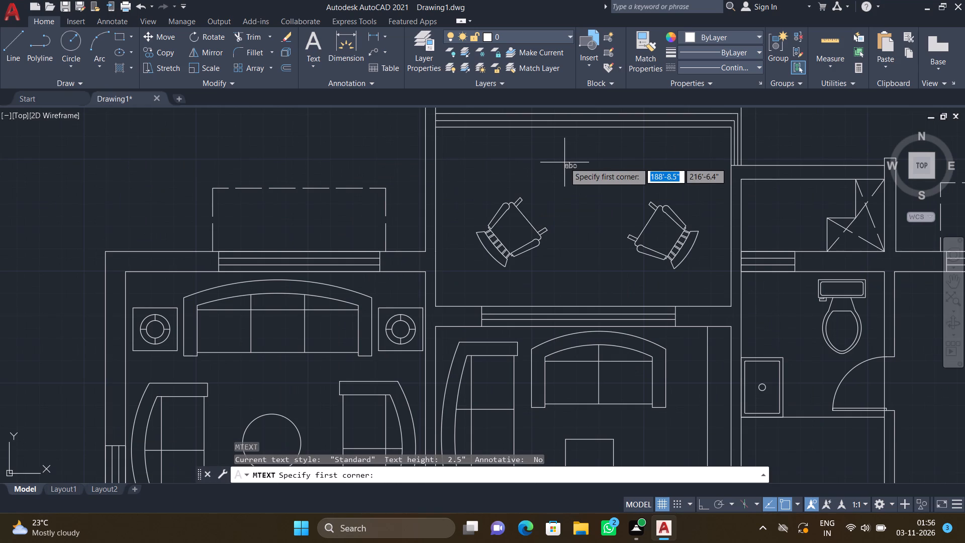
scroll(520, 154, "up", 2)
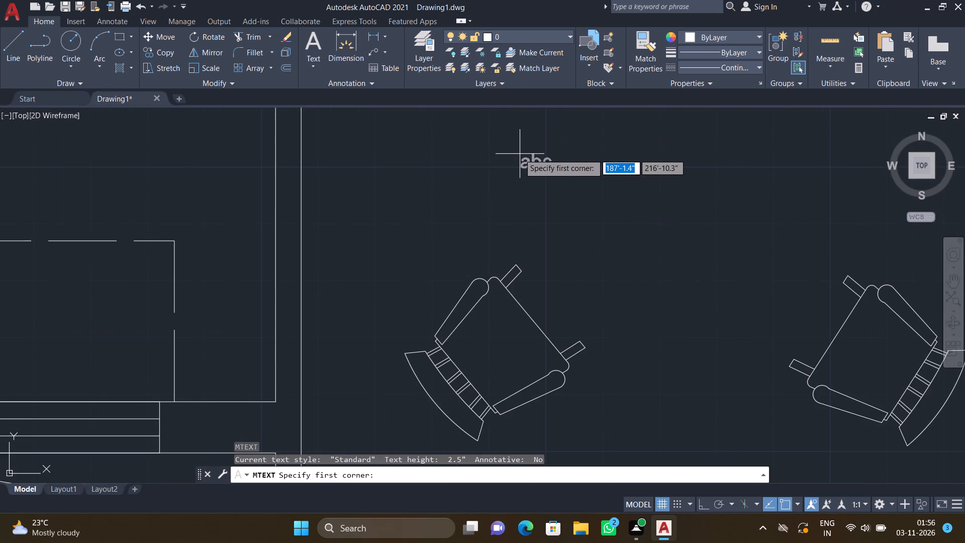
left_click_drag(486, 165, 490, 169)
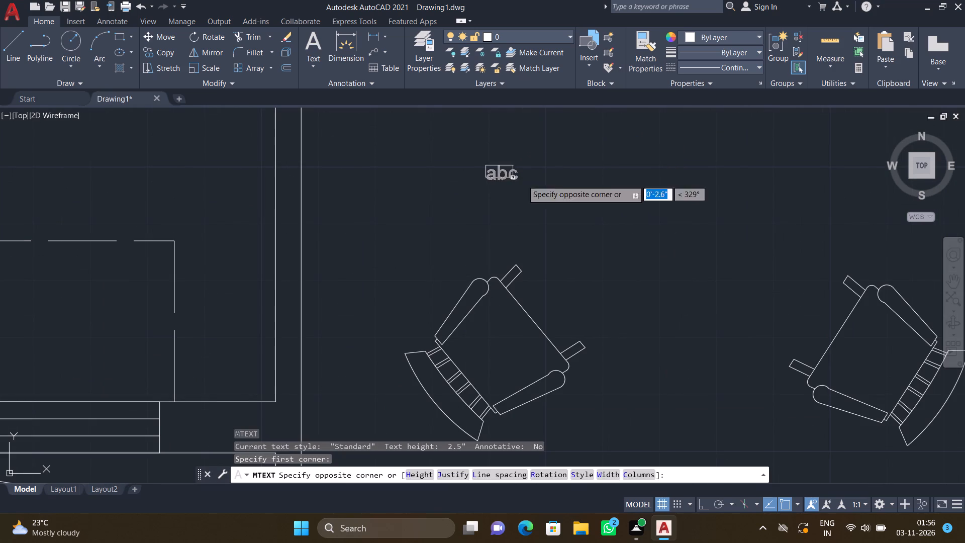
left_click(839, 239)
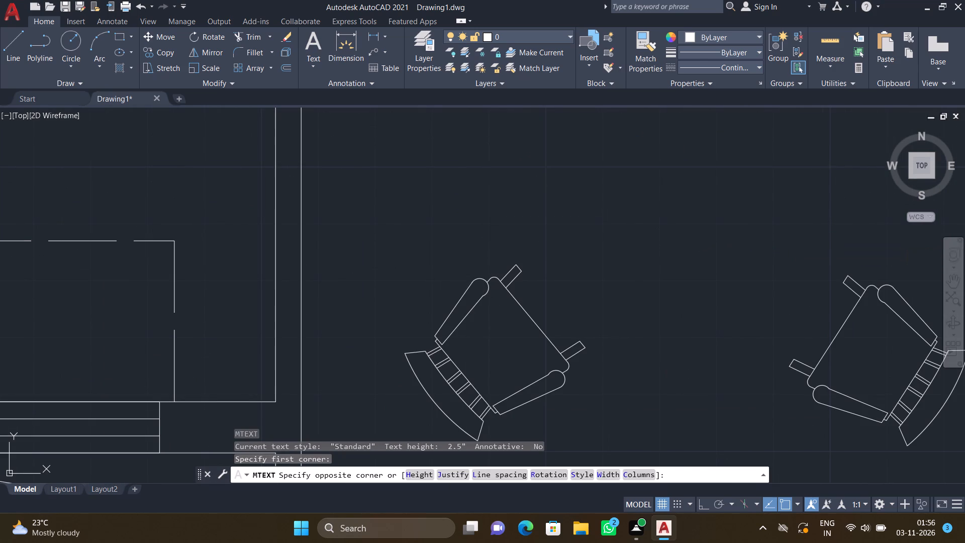
Enter the label 6'8" WIDE BALCONY in the balcony text box and save the text.
type("6'")
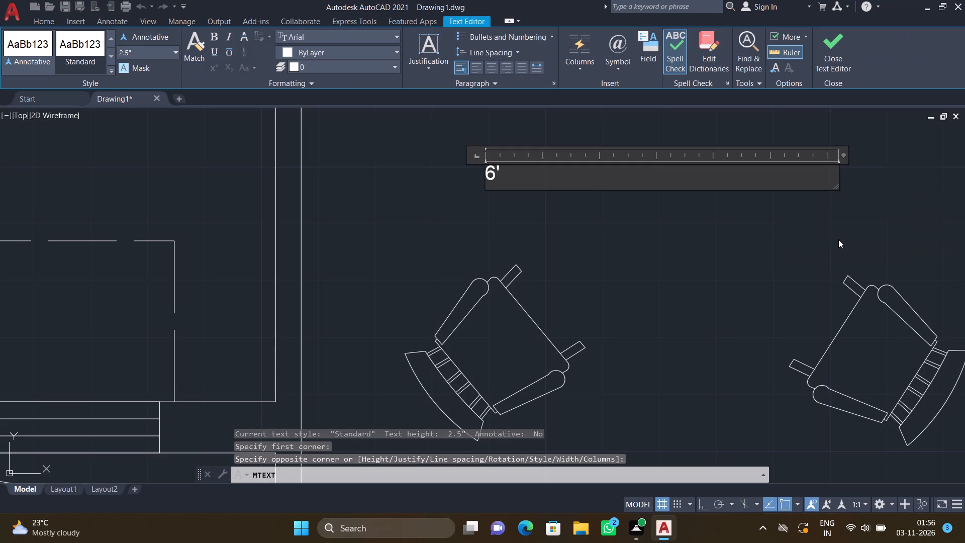
type("8\"")
key("space")
type("WIDE")
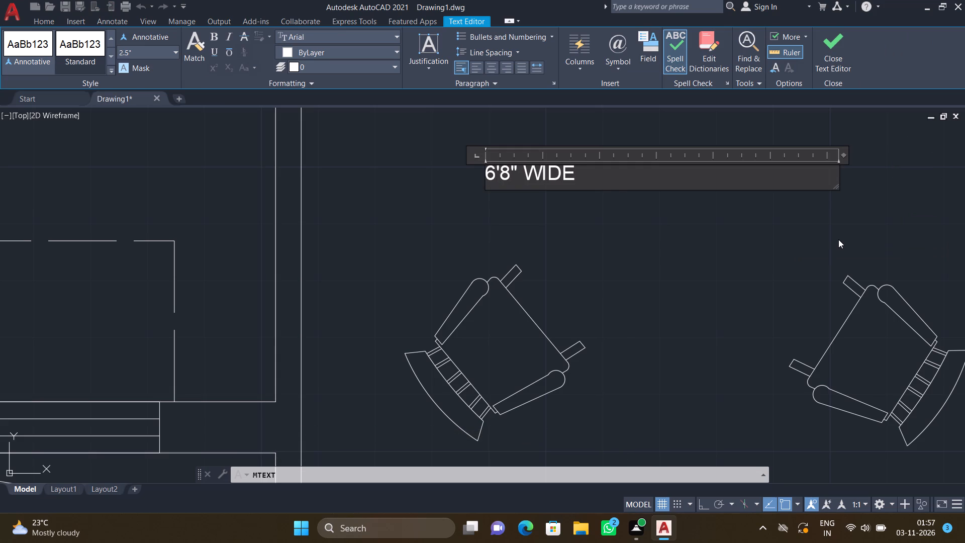
key("space")
type("BALCONY")
key("Return")
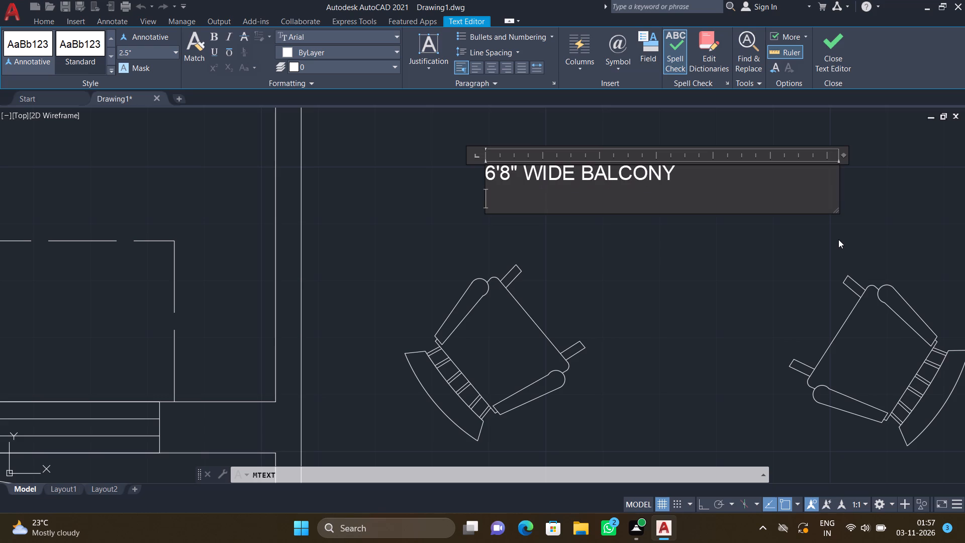
key("Escape")
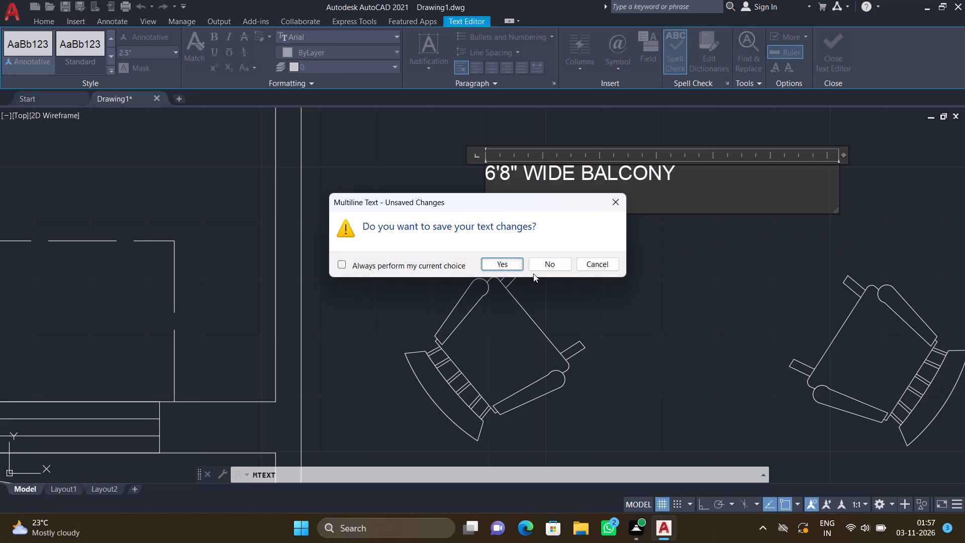
left_click(510, 260)
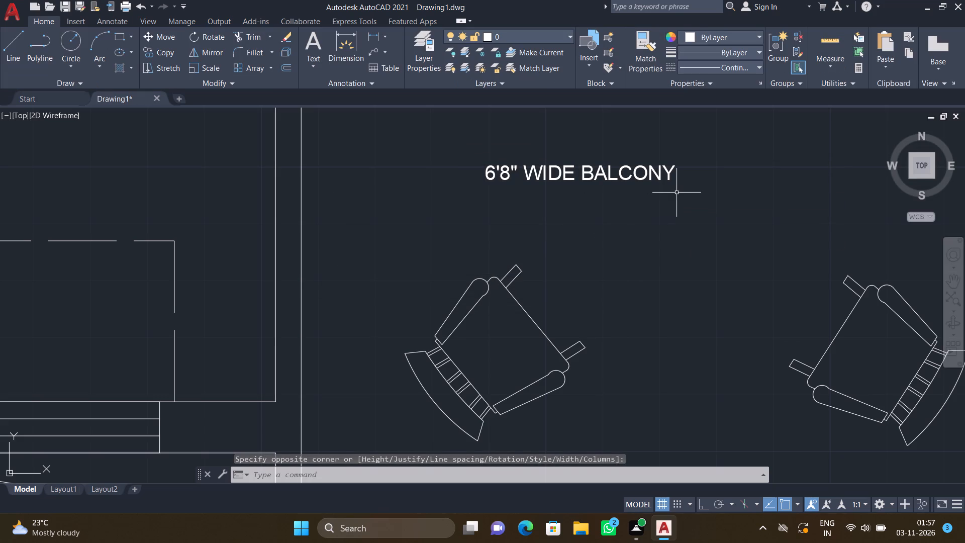
Move the 6'8" WIDE BALCONY label a short distance southeast, centring it in the open floor above and between the two chairs.
key("m")
key("Return")
left_click(668, 174)
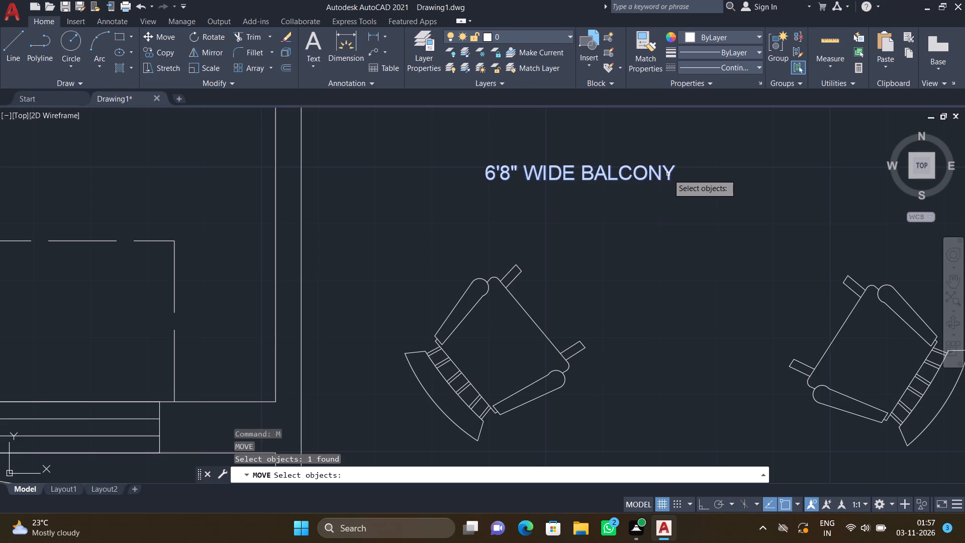
key("Return")
left_click(489, 165)
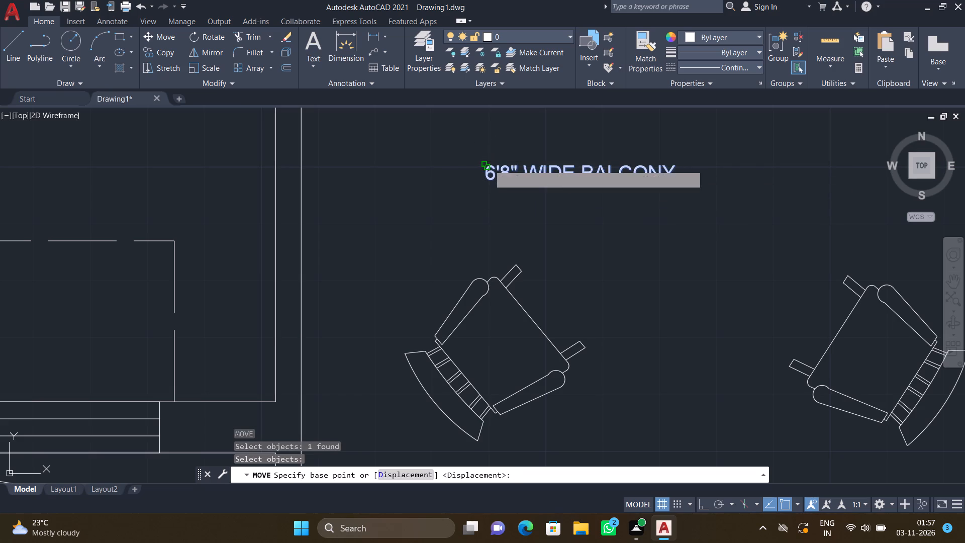
left_click(595, 204)
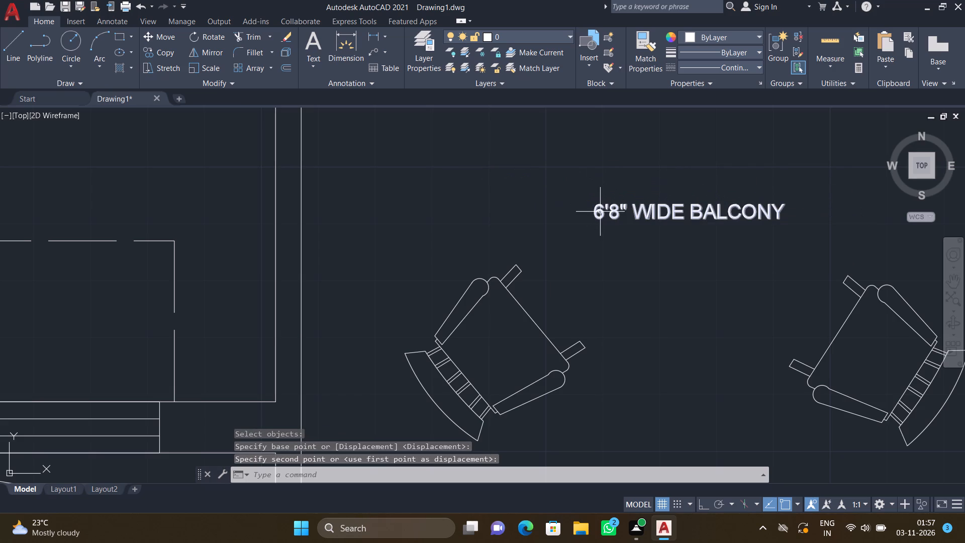
Add a multiline text label D at the crossing of the dashed diagonals in the small shaft north of the toilet, and save it.
scroll(601, 215, "down", 4)
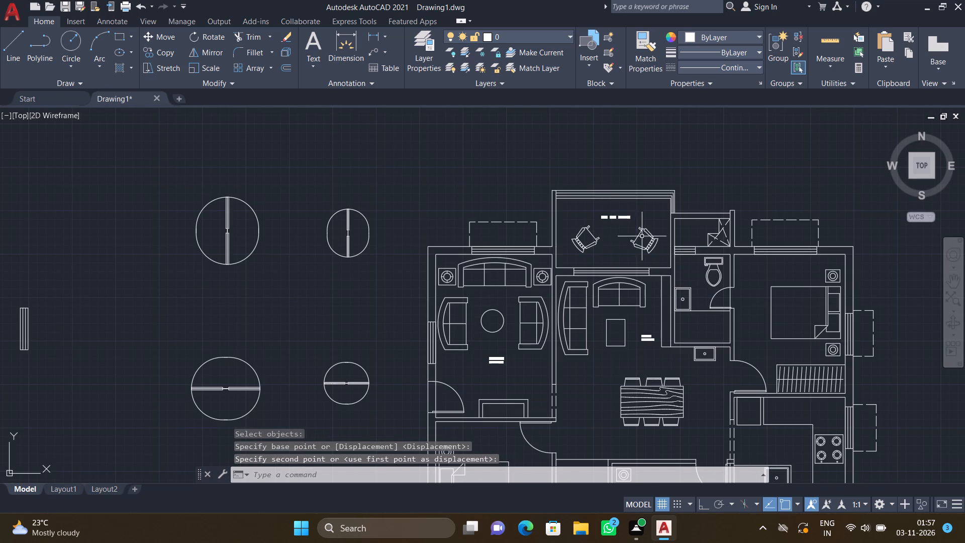
scroll(734, 241, "up", 3)
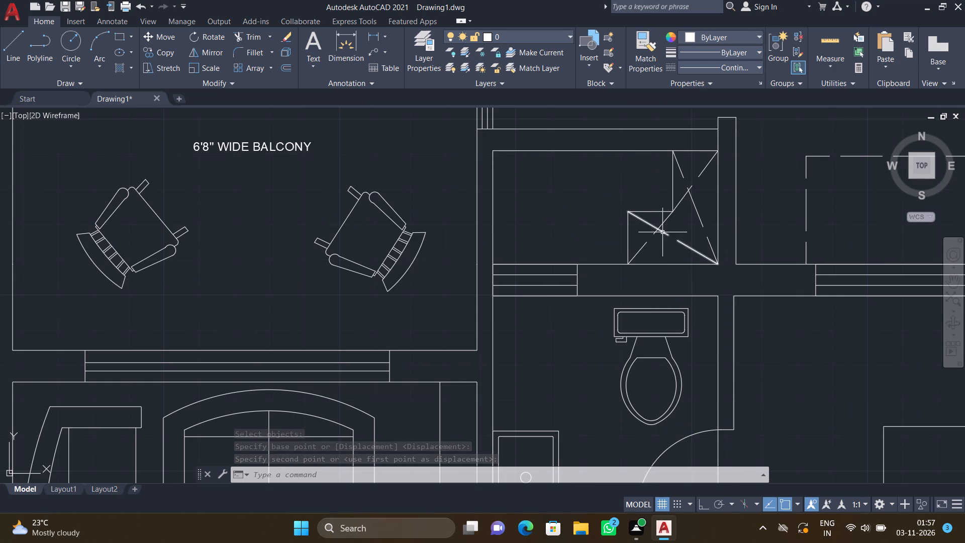
type("MT")
key("Return")
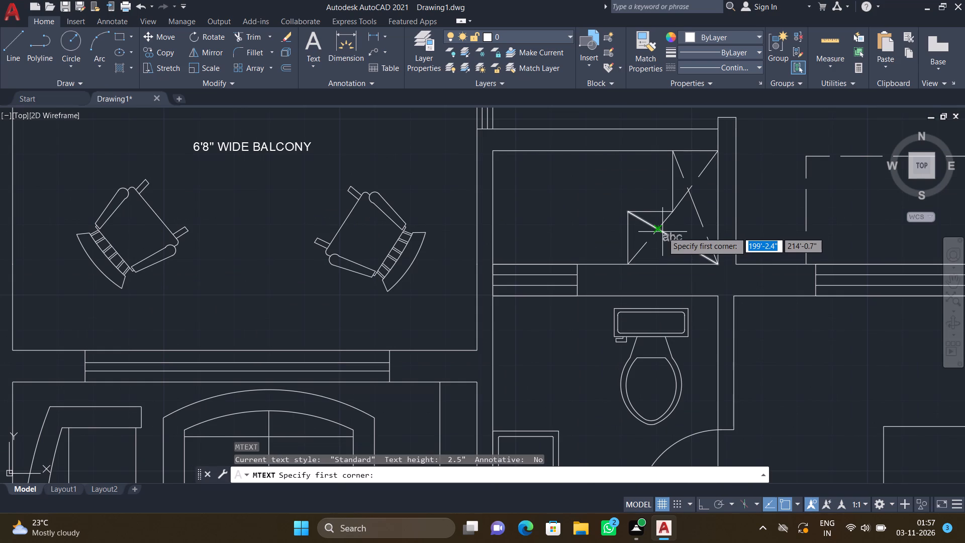
scroll(655, 227, "up", 6)
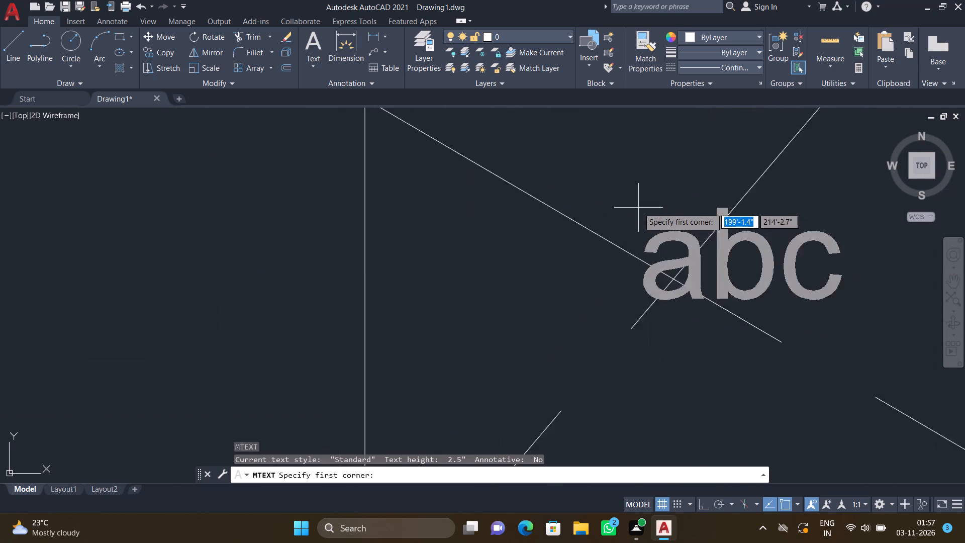
left_click(626, 193)
left_click(702, 257)
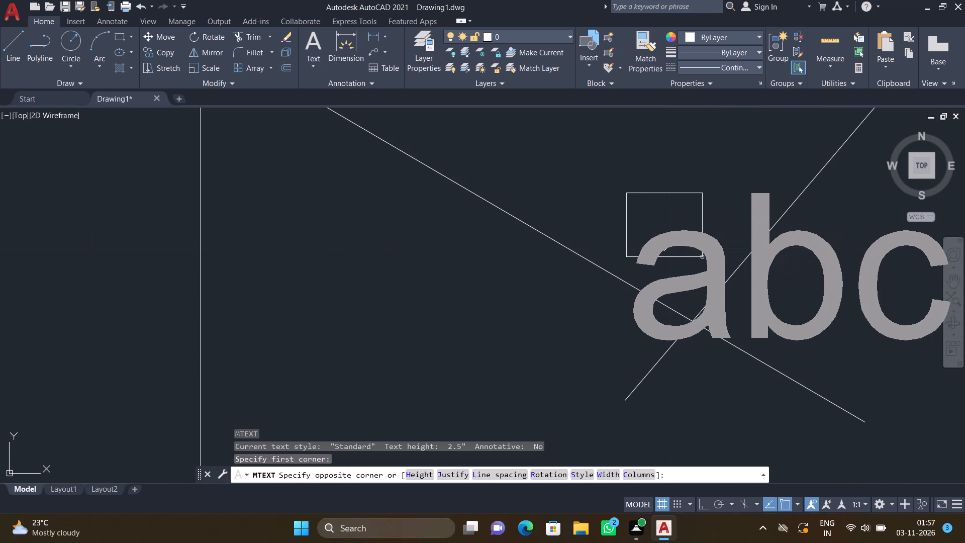
key("d")
key("Return")
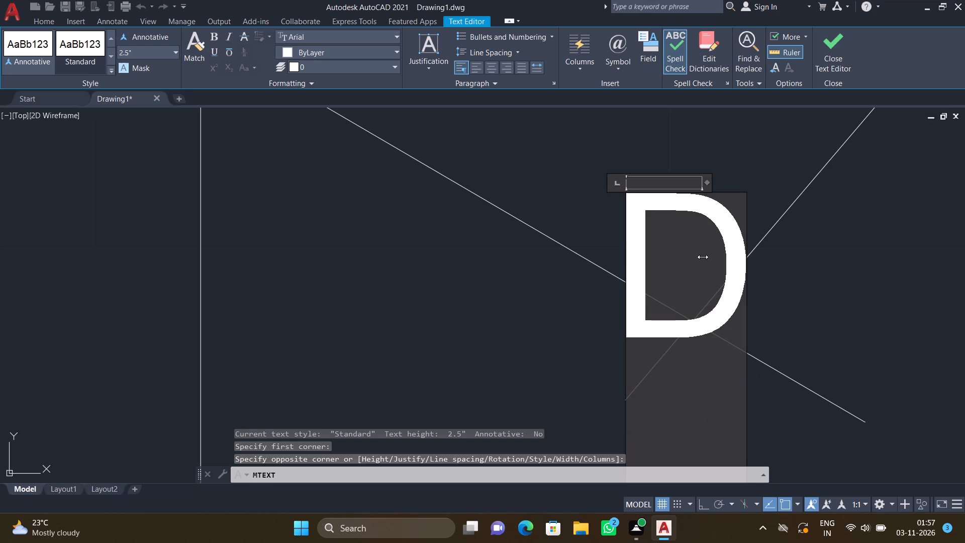
key("Escape")
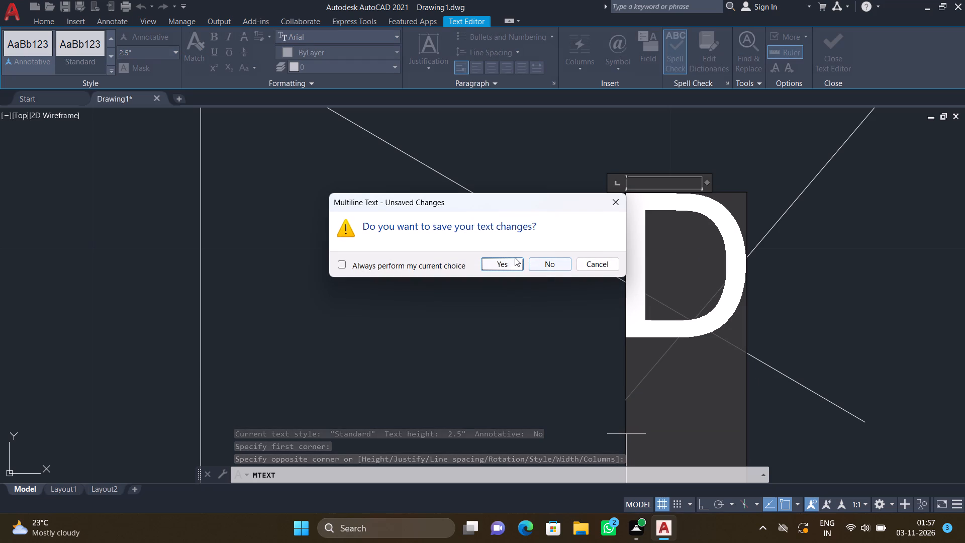
left_click(514, 259)
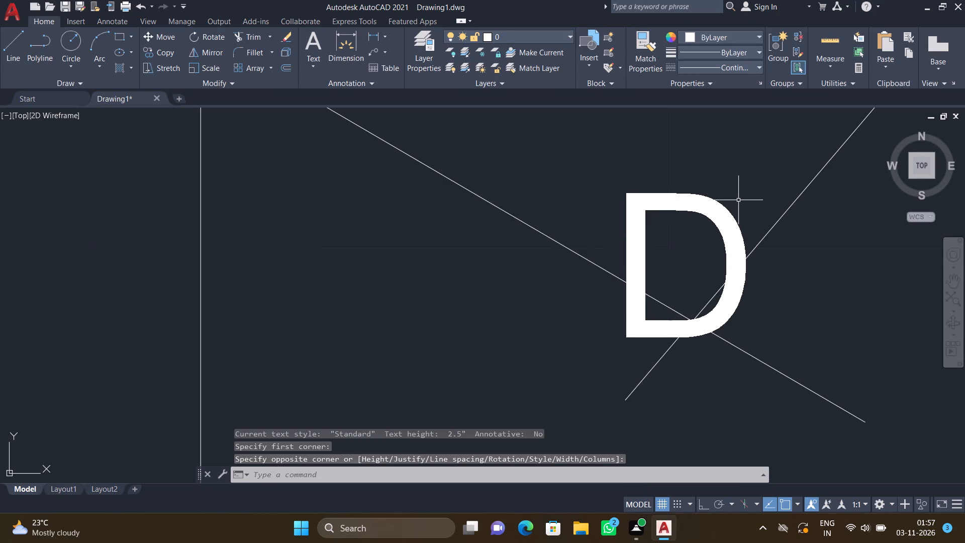
Move the D label slightly north so it sits just above the crossing of the shaft's dashed diagonals.
key("m")
key("Return")
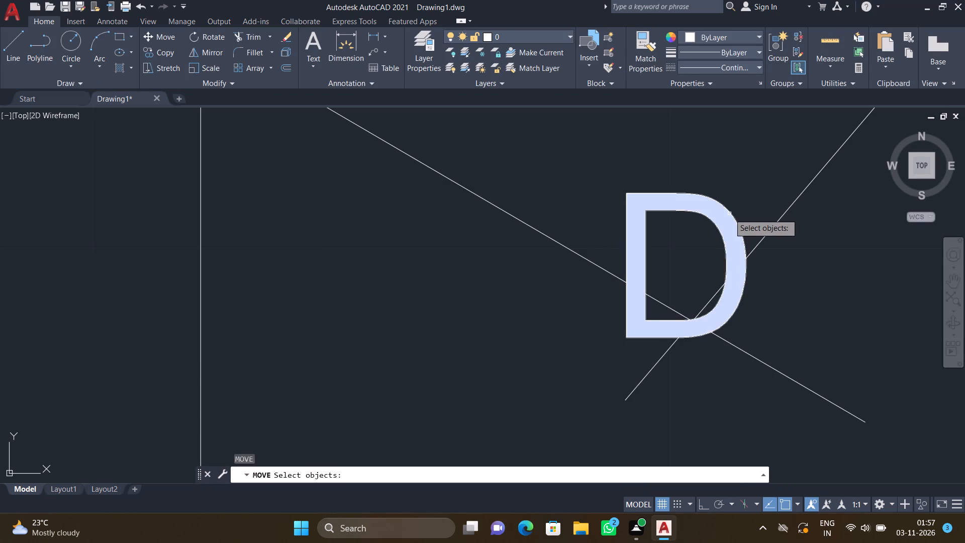
left_click(729, 214)
key("Return")
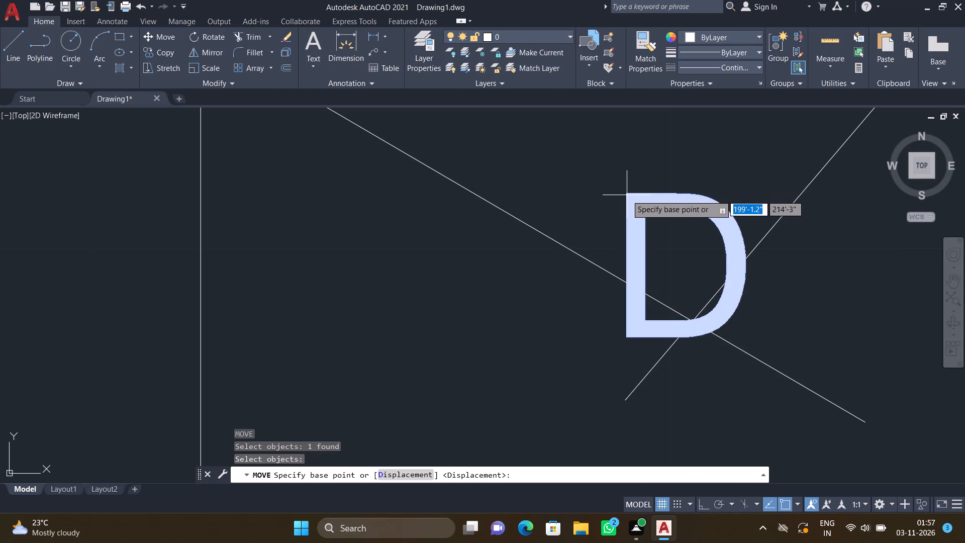
left_click(627, 195)
left_click(633, 120)
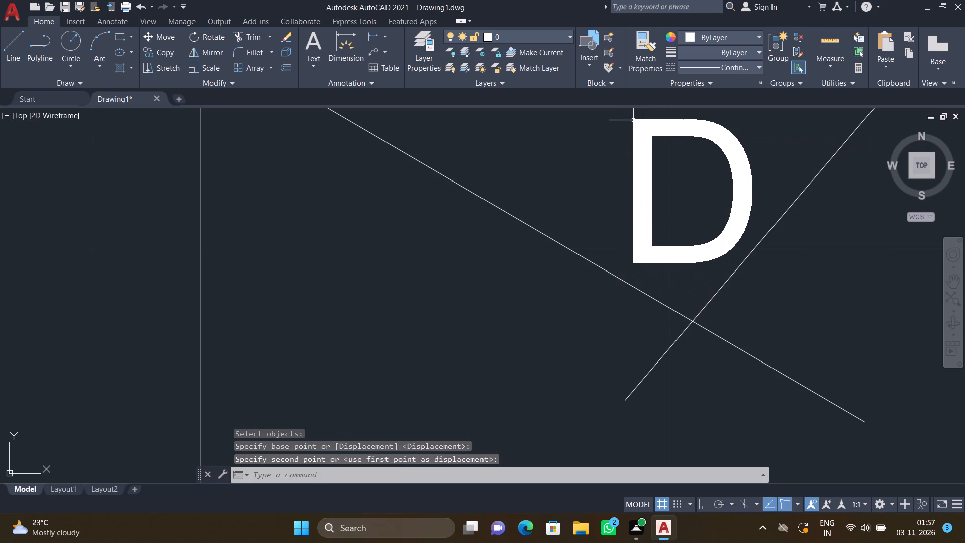
Place a multiline text box in the open floor between the LIVING label and the north chairs of the dining table.
scroll(637, 203, "down", 4)
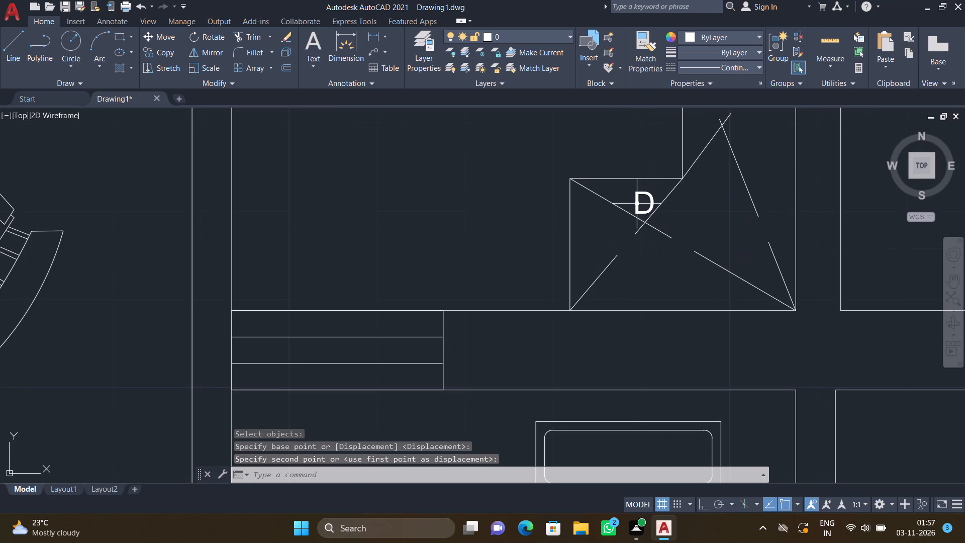
scroll(636, 204, "down", 3)
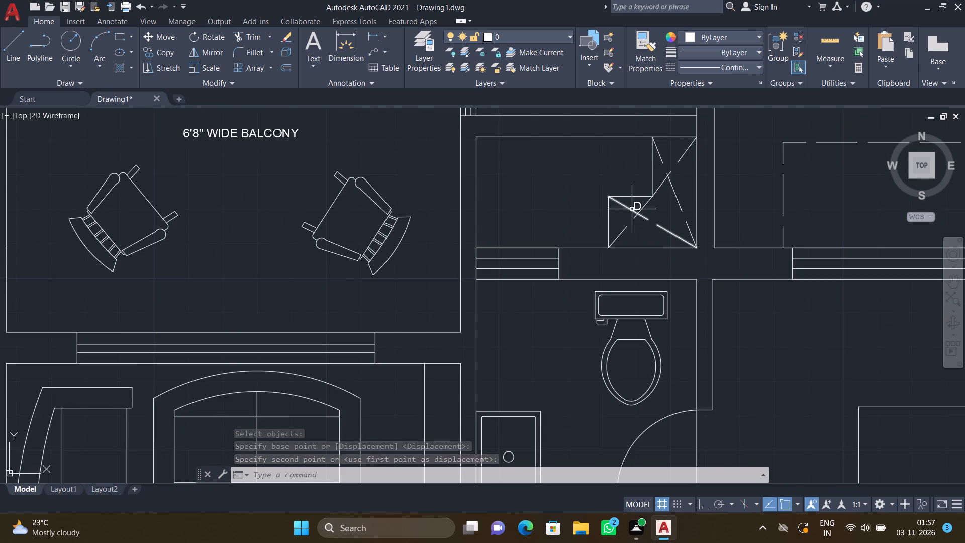
scroll(632, 210, "down", 3)
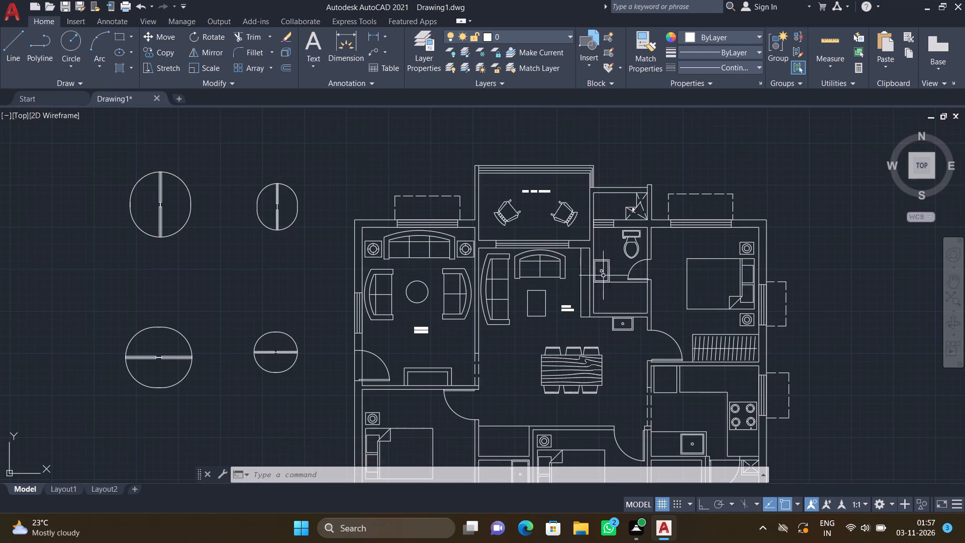
scroll(554, 346, "up", 3)
type("MT")
key("Return")
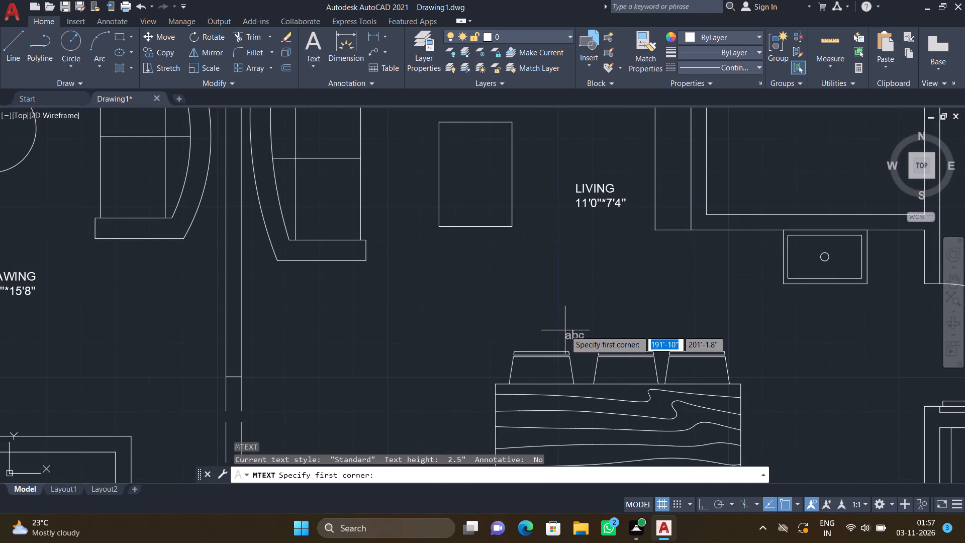
left_click(529, 282)
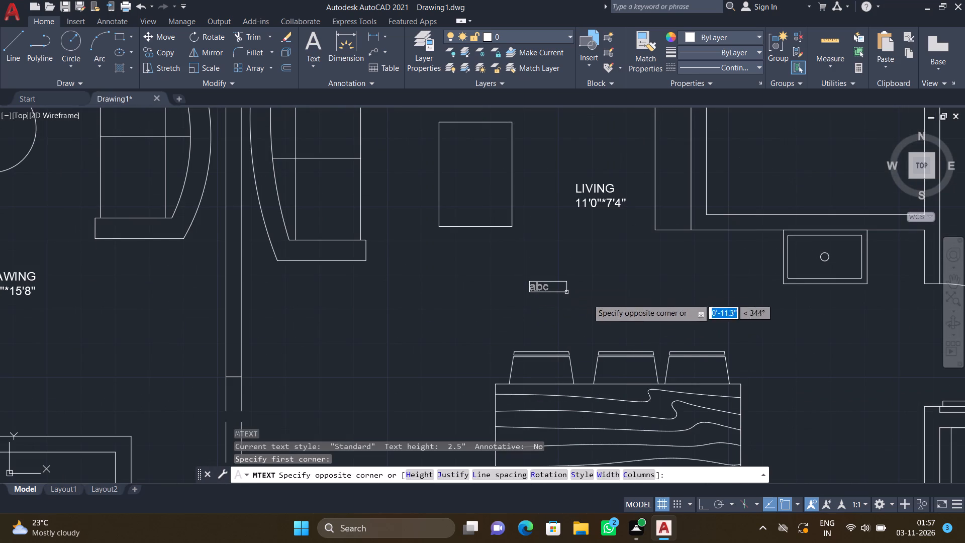
left_click(702, 328)
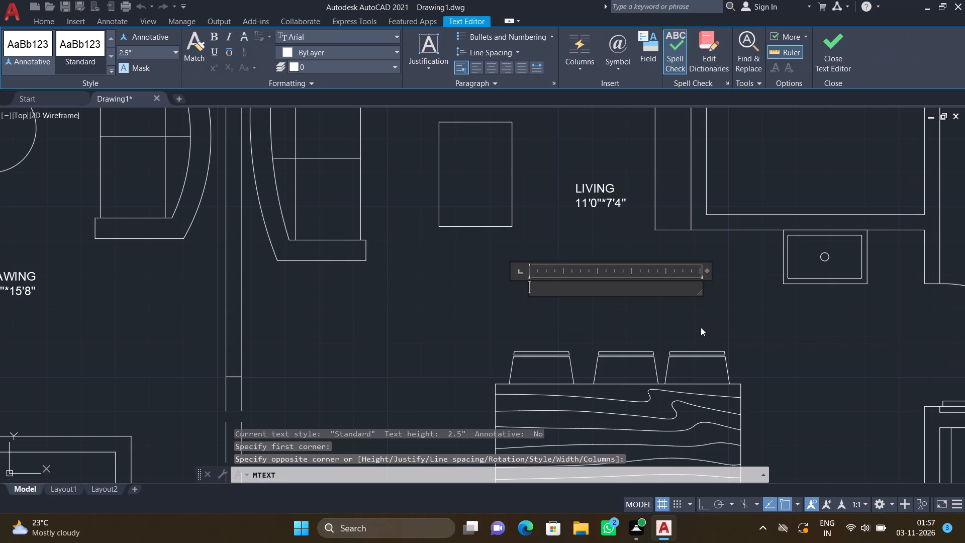
Enter the room label DINING with 16'8"*10'10" on the line below, and save the text.
type("DINING")
key("Return")
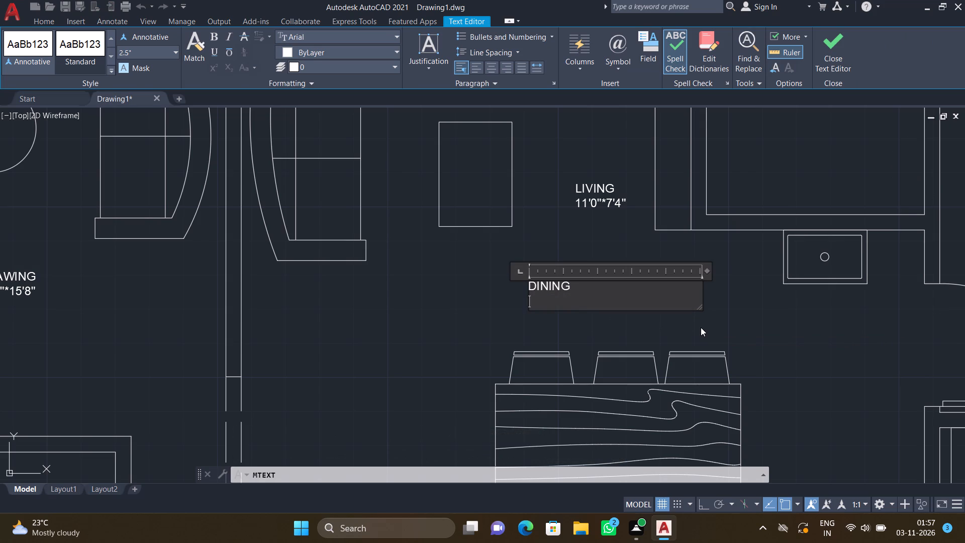
type("16'")
key("8")
key("shift+quotedbl")
key("asterisk")
type("10'")
type("10\"")
key("Return")
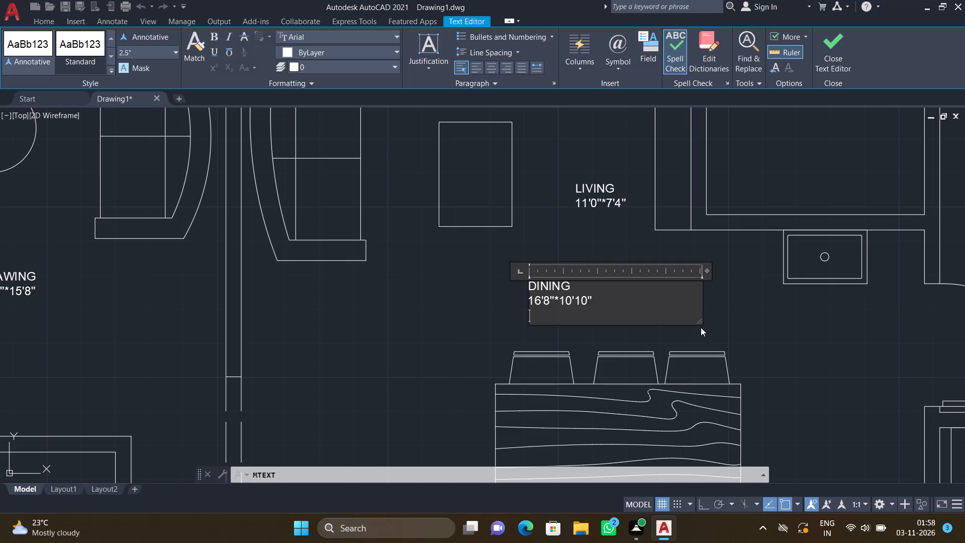
key("Escape")
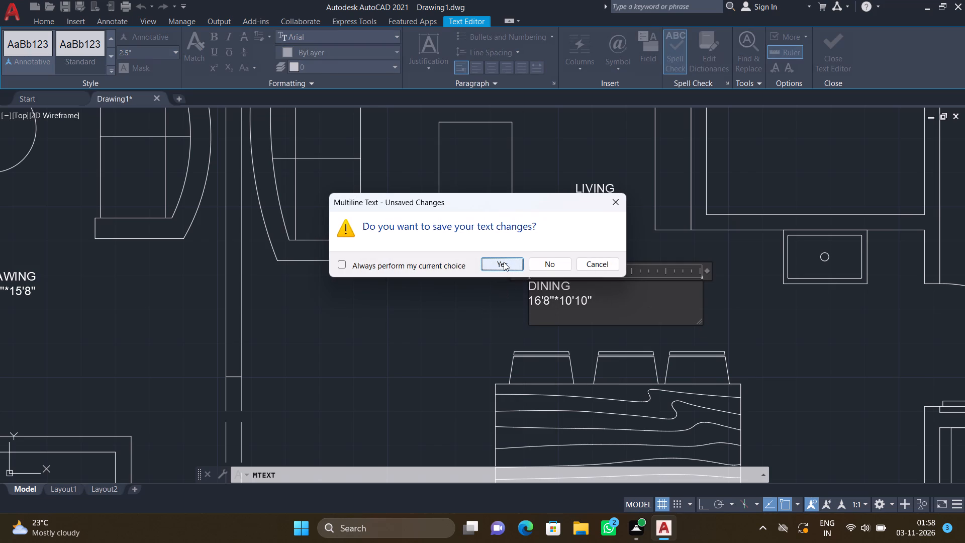
left_click(504, 262)
Move the DINING label about 6.8" straight south, closer to the north chairs of the dining table.
scroll(578, 289, "up", 2)
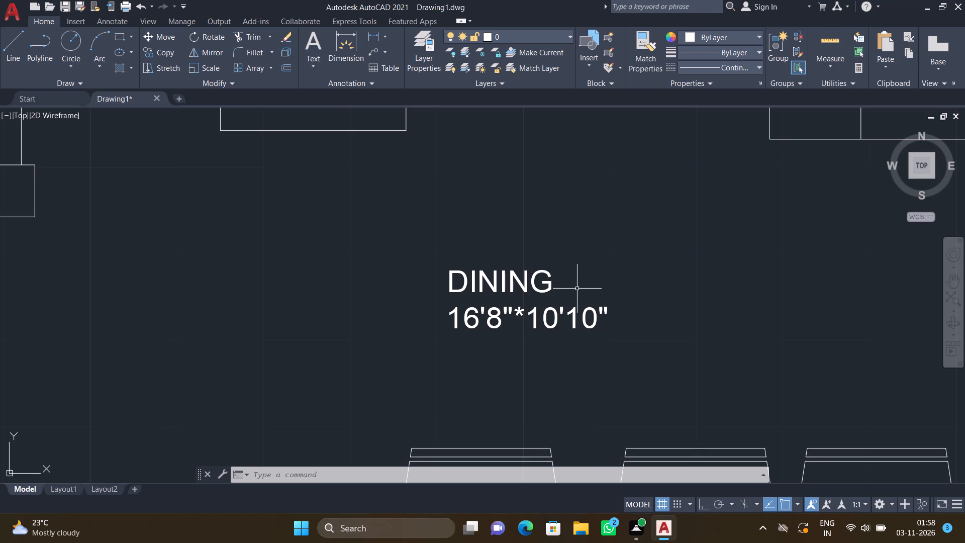
scroll(580, 303, "down", 2)
scroll(595, 319, "up", 1)
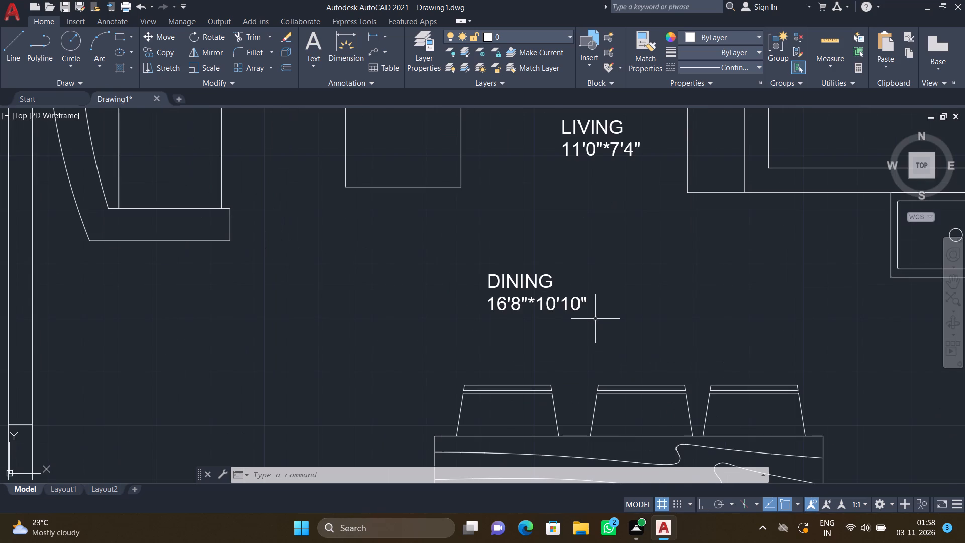
key("m")
key("Return")
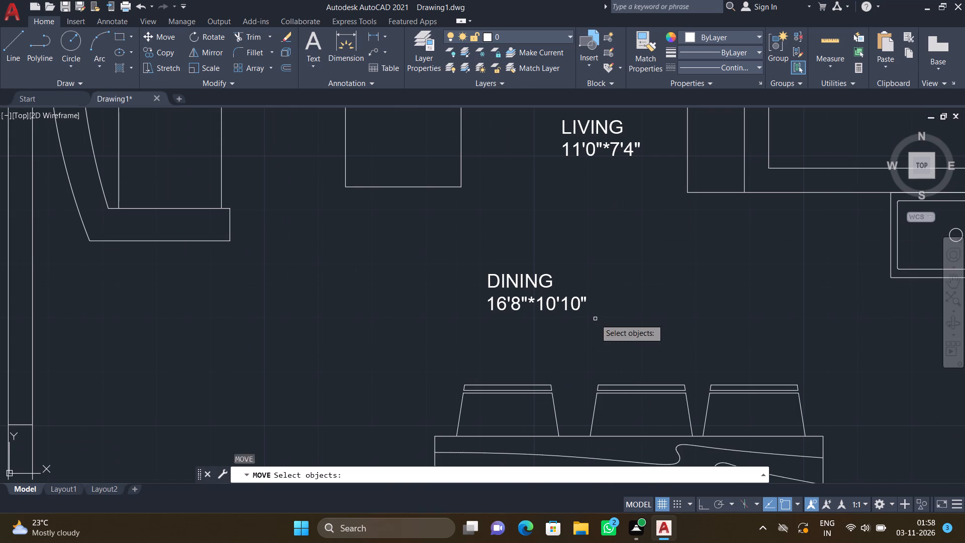
left_click(571, 307)
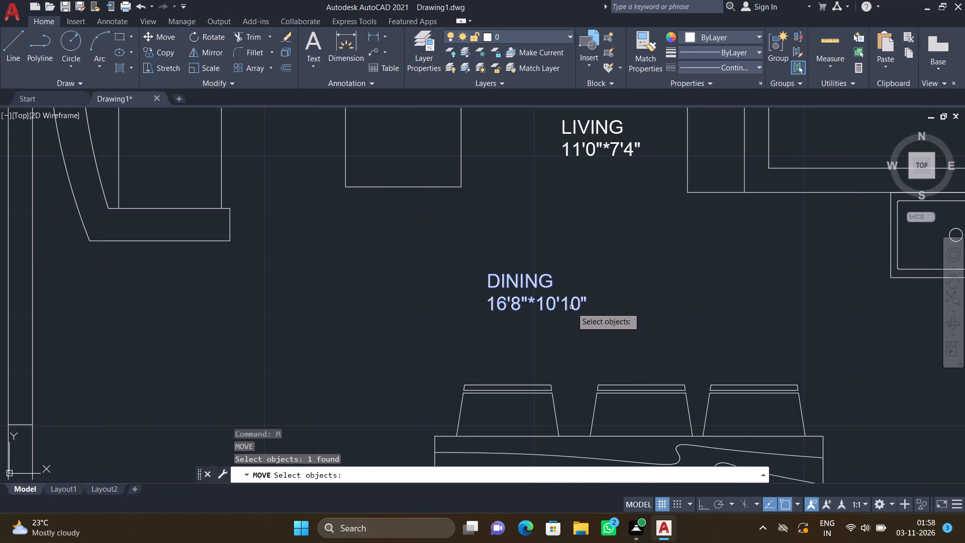
key("Return")
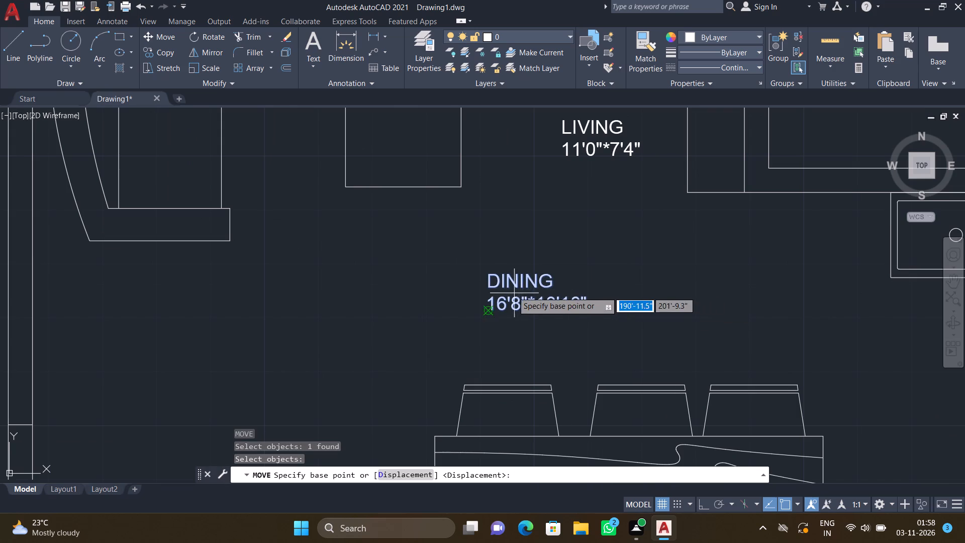
scroll(501, 283, "up", 2)
left_click_drag(463, 263, 477, 267)
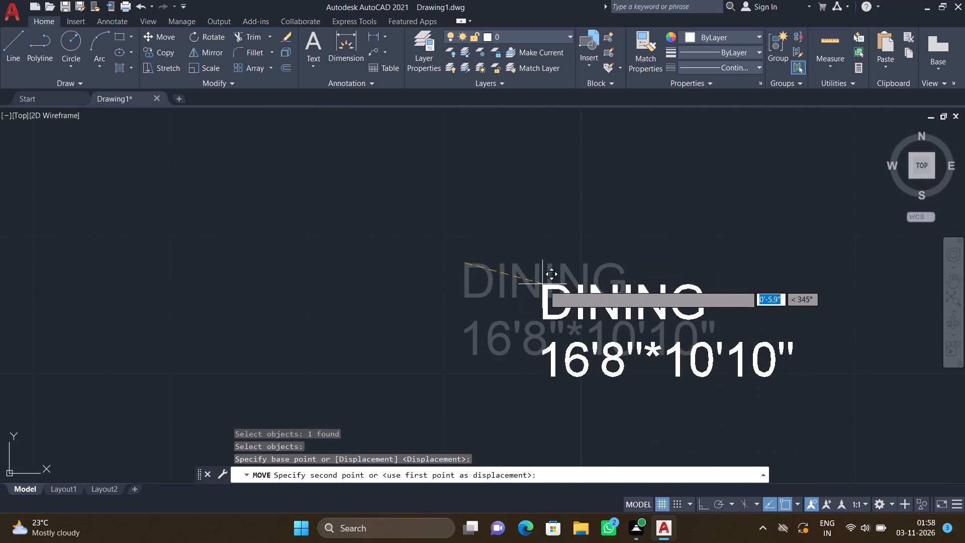
scroll(571, 303, "down", 2)
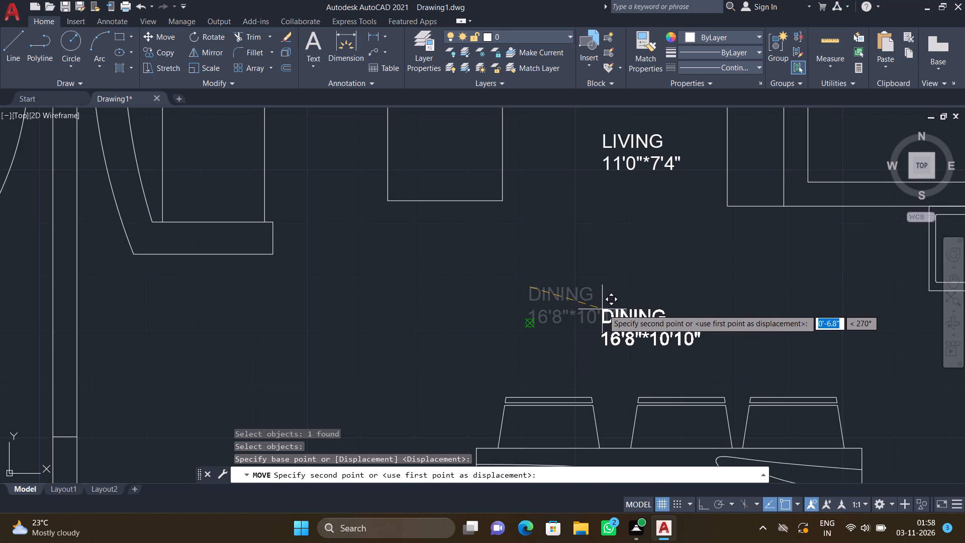
left_click(604, 310)
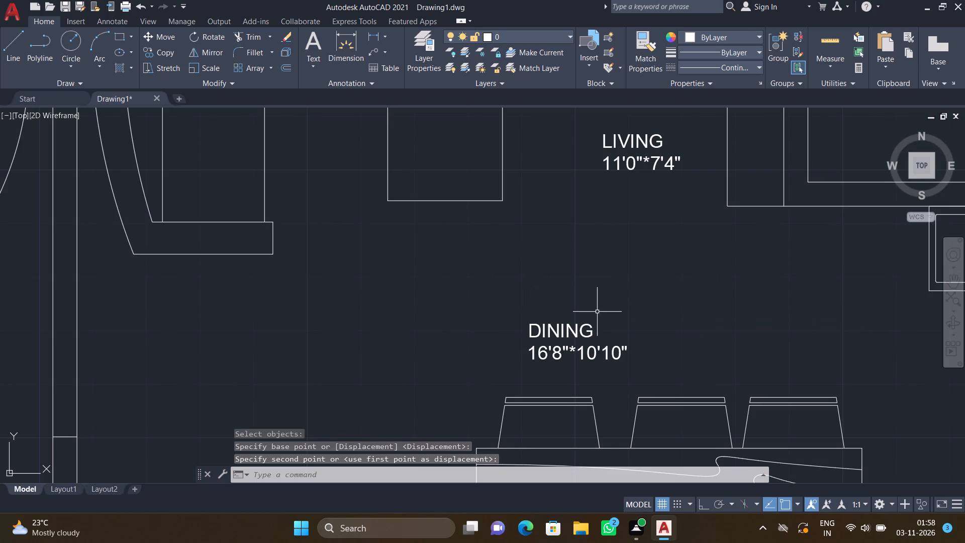
Move the DINING label east so its start lines up beneath the LIVING label.
scroll(592, 361, "up", 2)
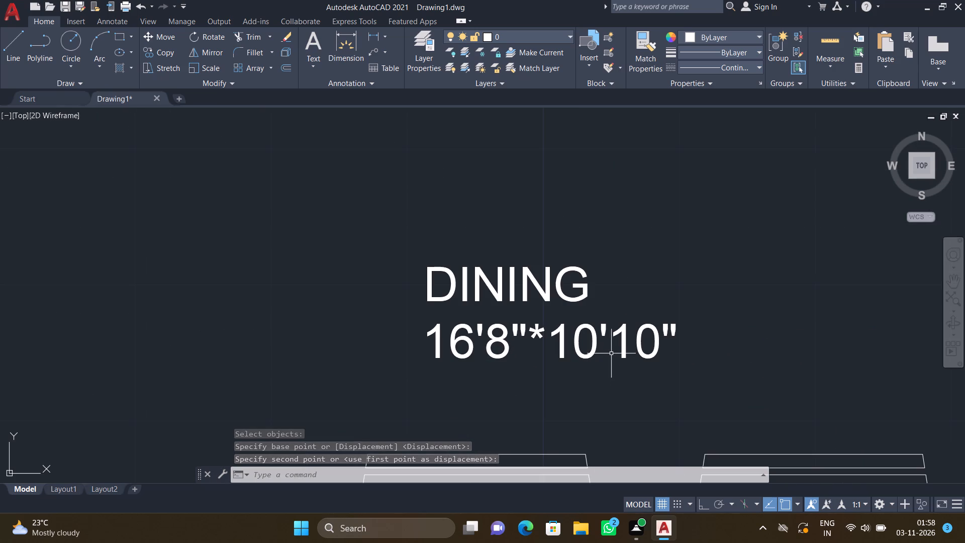
key("m")
key("Return")
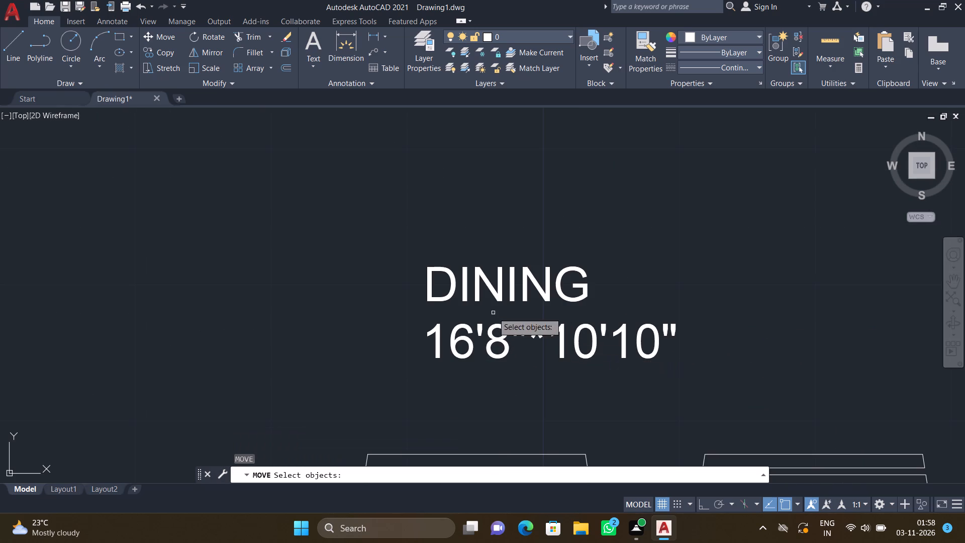
left_click(442, 297)
key("Return")
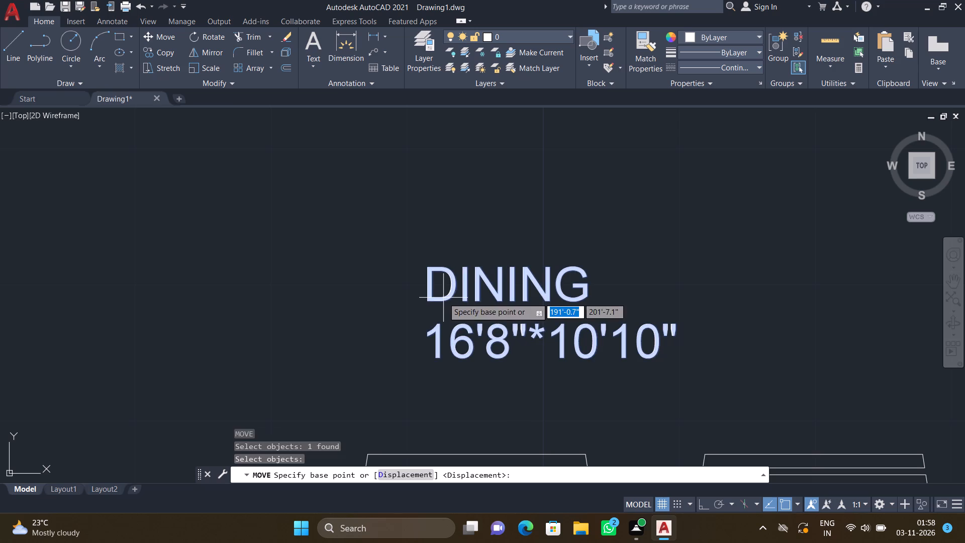
left_click(430, 266)
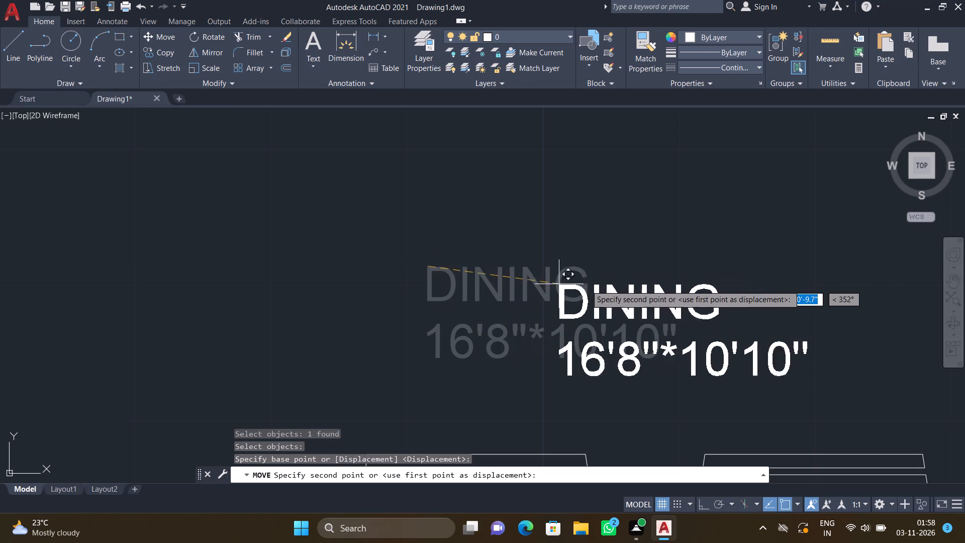
left_click(611, 270)
scroll(627, 322, "down", 4)
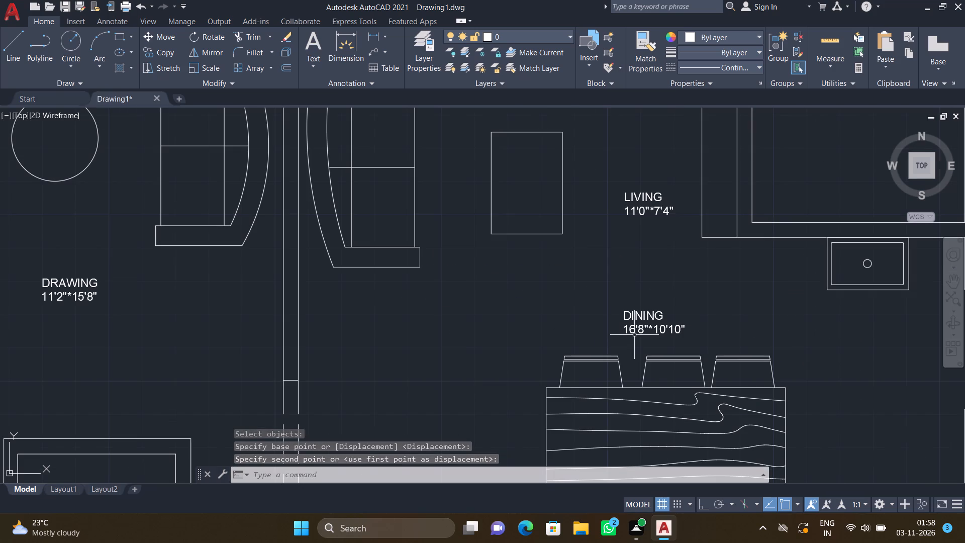
Place a multiline text box in the open floor north of the bed in the southwest bedroom.
scroll(621, 330, "down", 1)
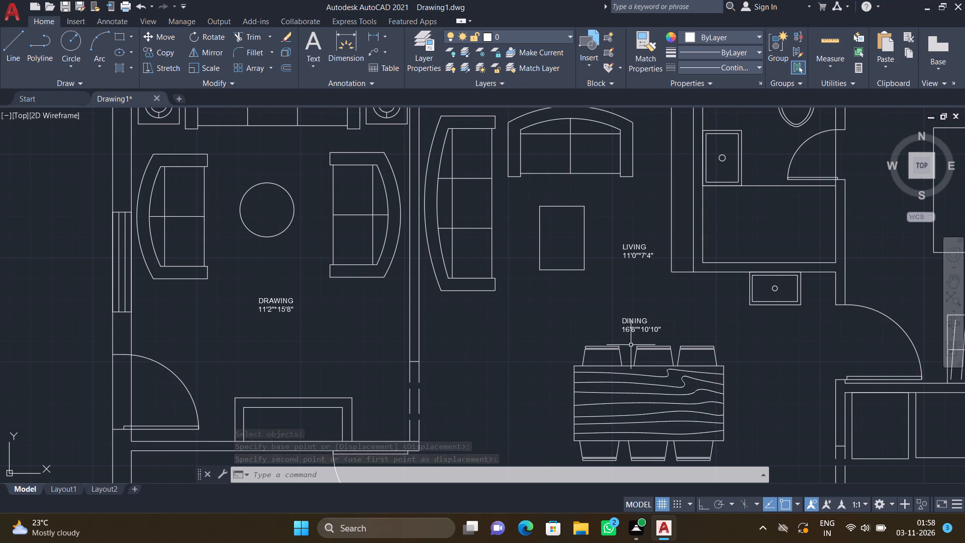
scroll(622, 333, "down", 2)
scroll(604, 371, "down", 1)
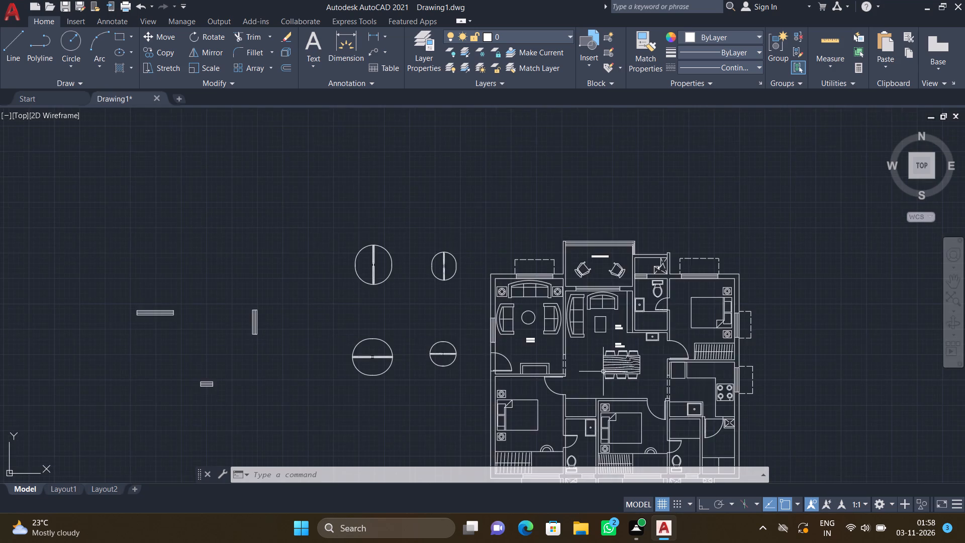
scroll(581, 415, "down", 2)
scroll(559, 442, "up", 3)
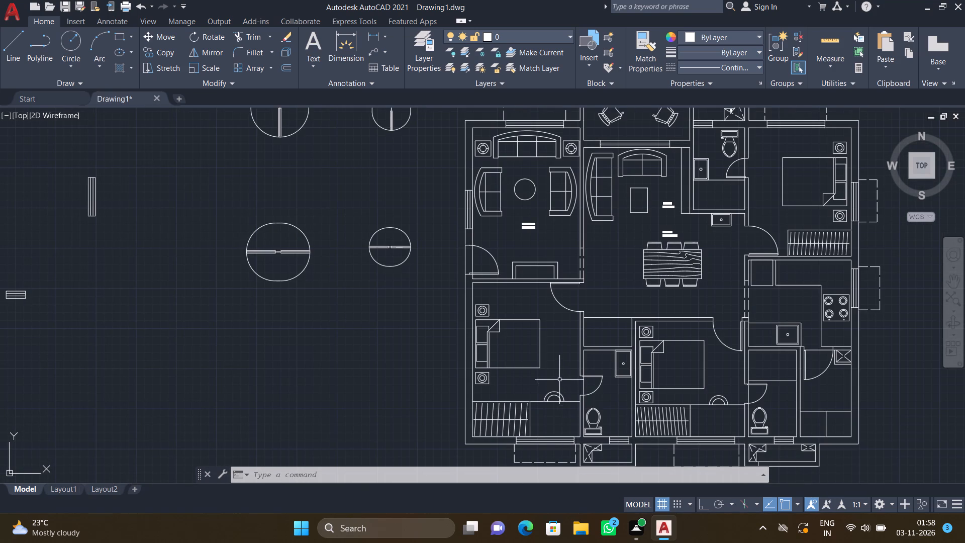
scroll(523, 302, "up", 2)
type("MT")
key("Return")
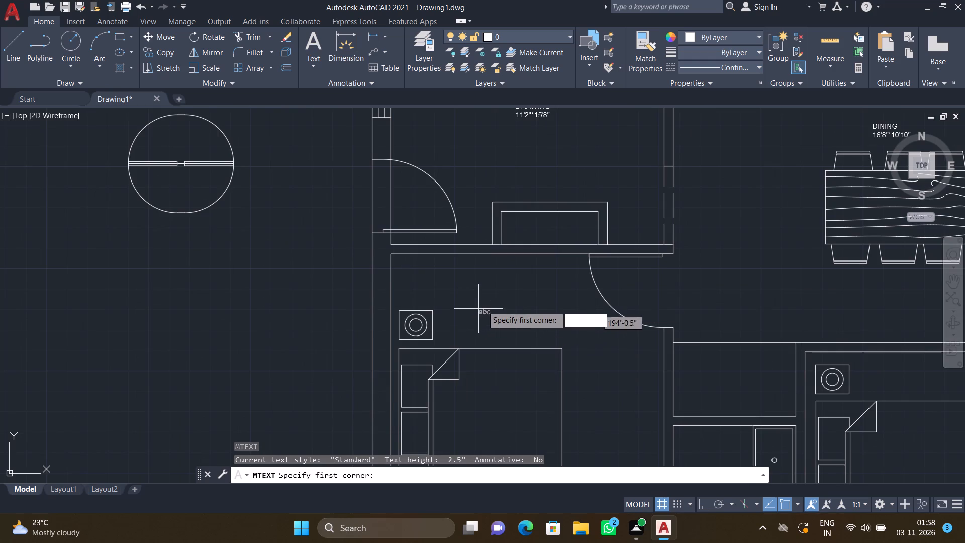
scroll(484, 303, "up", 1)
left_click(463, 285)
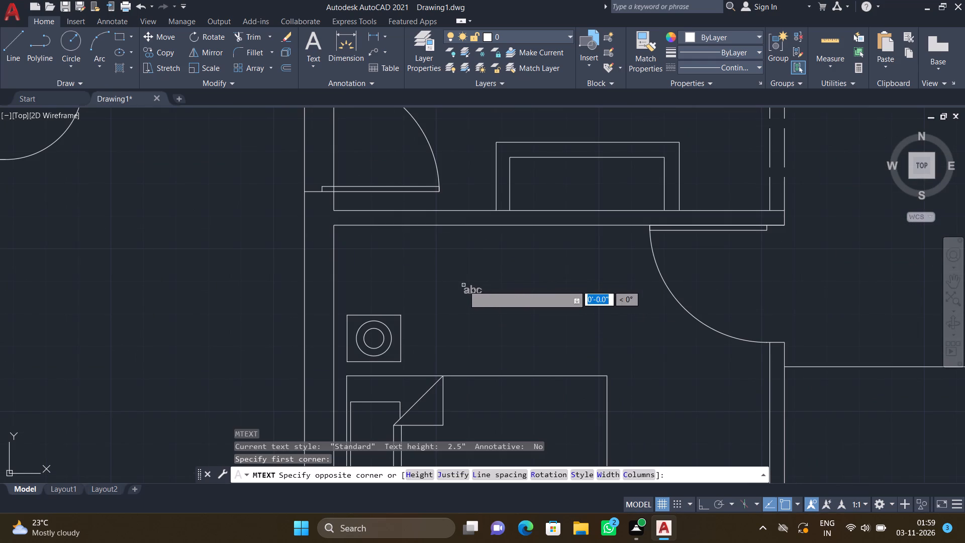
scroll(637, 340, "up", 2)
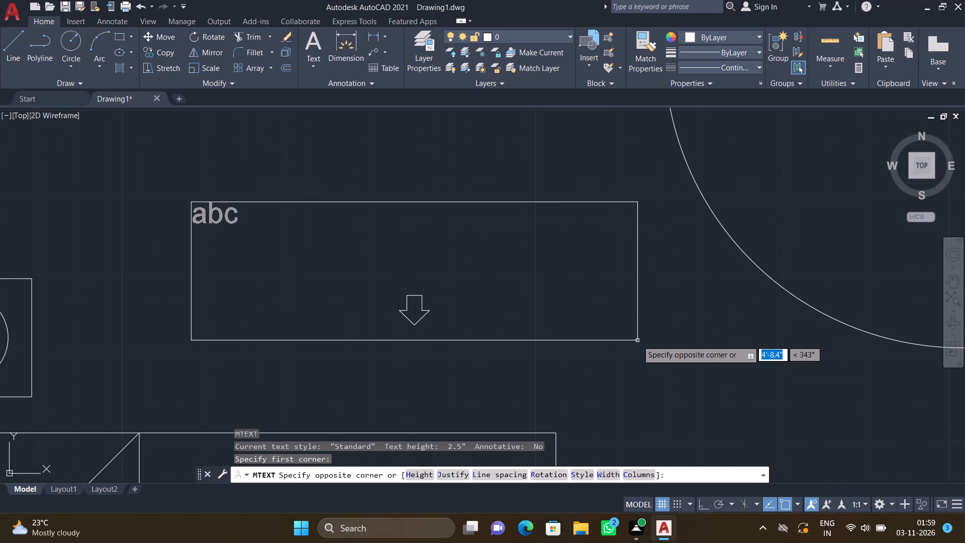
left_click(650, 349)
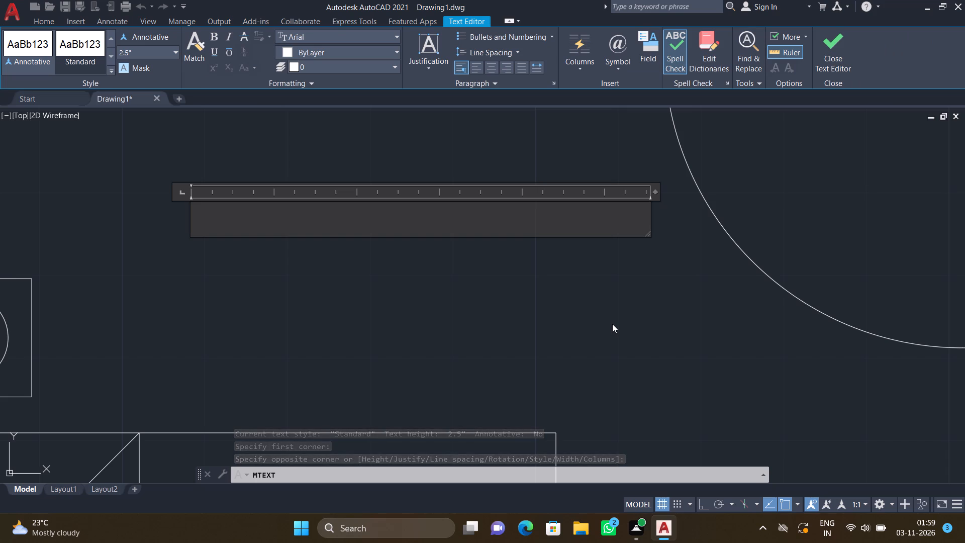
Enter the room label M.BEDROOM with 11'6"*16'0" on the line below, and save the text.
type("M.")
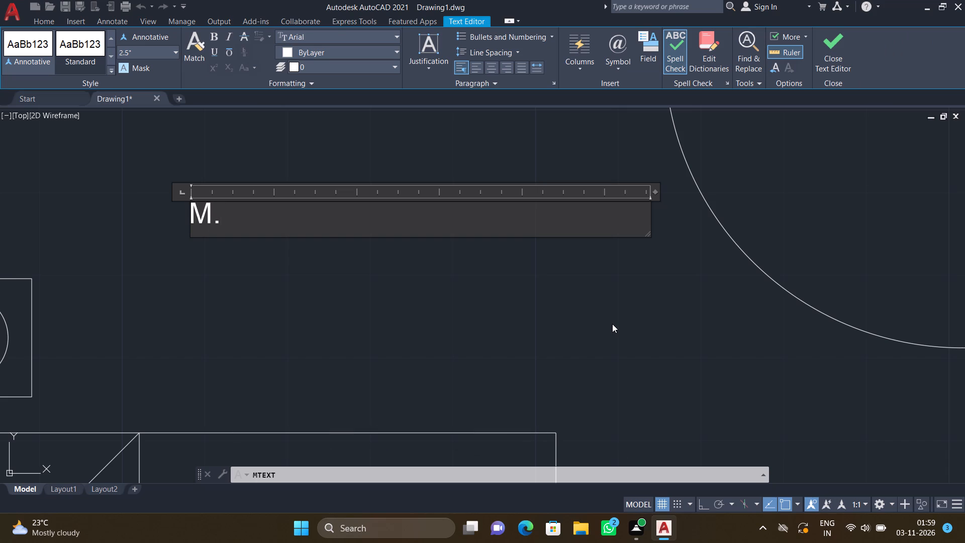
type("BEDROOM")
key("Return")
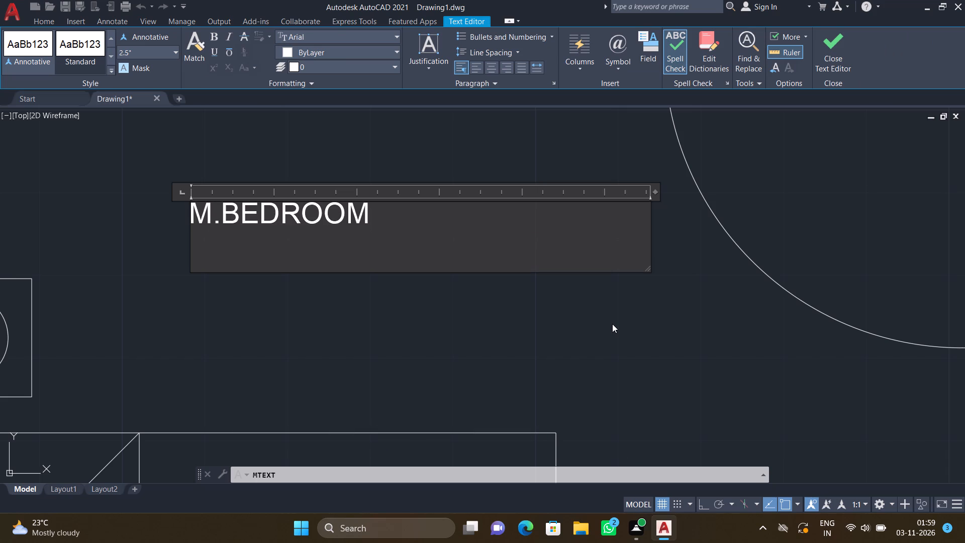
type("11'")
type("6\"")
key("asterisk")
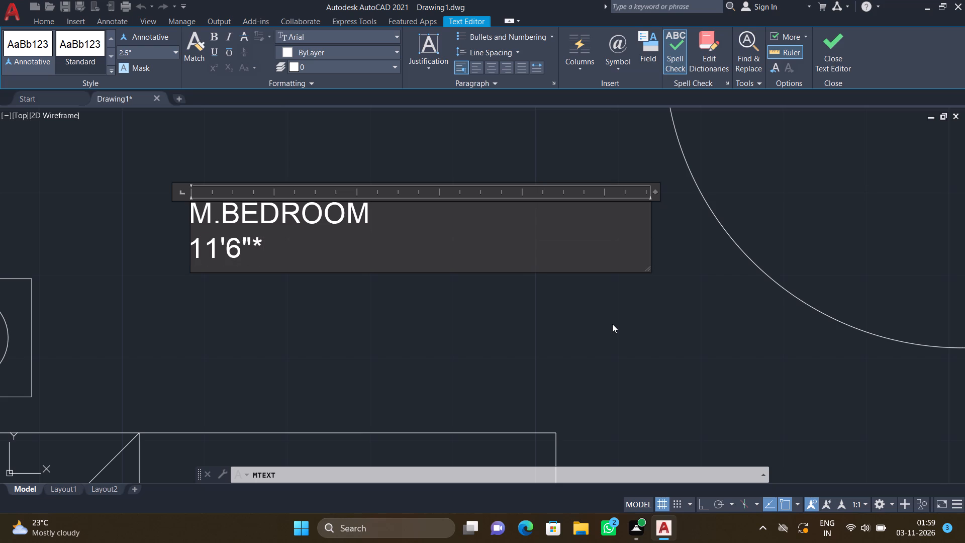
type("16'")
type("0\"")
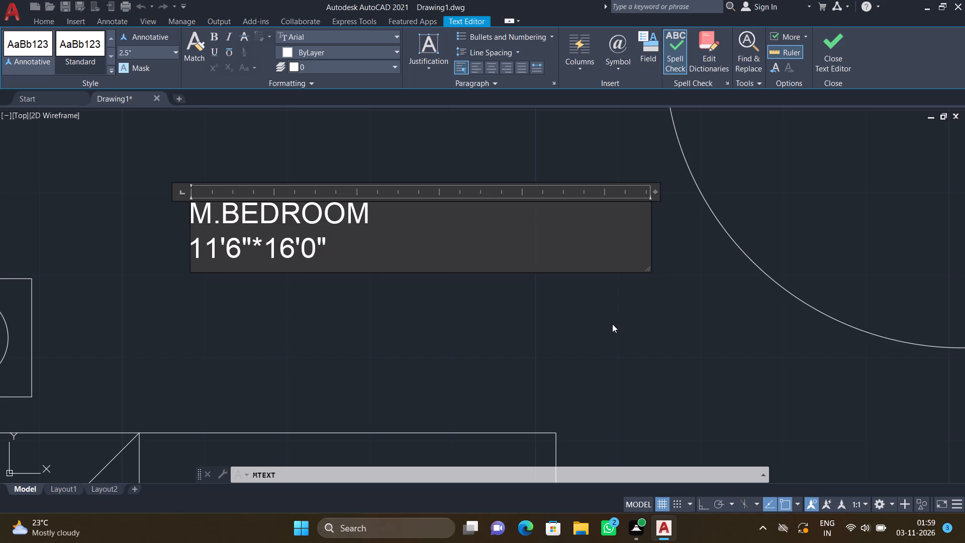
key("Return")
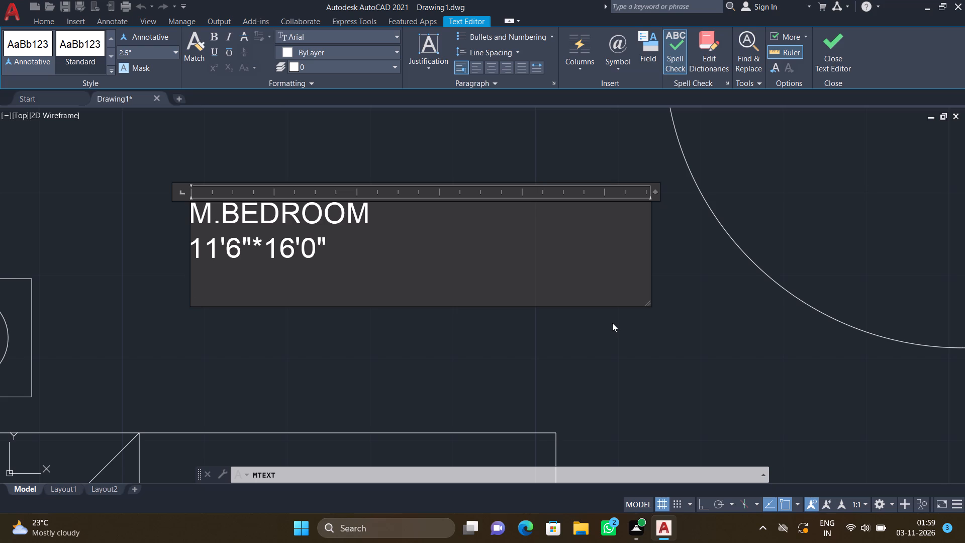
key("Escape")
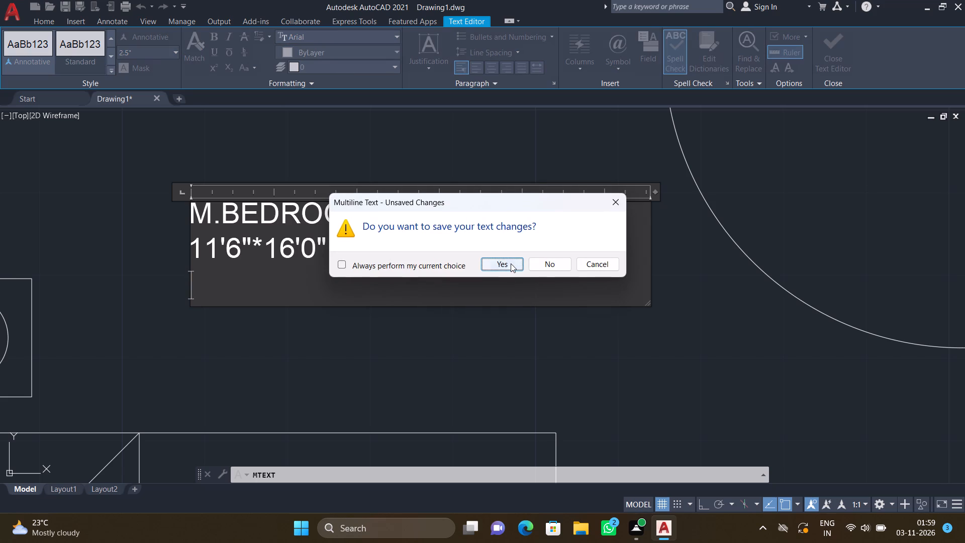
left_click(511, 263)
Place a multiline text box in the small rectangular space between the two south bedrooms, just north of the bathroom with the washbasin.
scroll(396, 245, "down", 2)
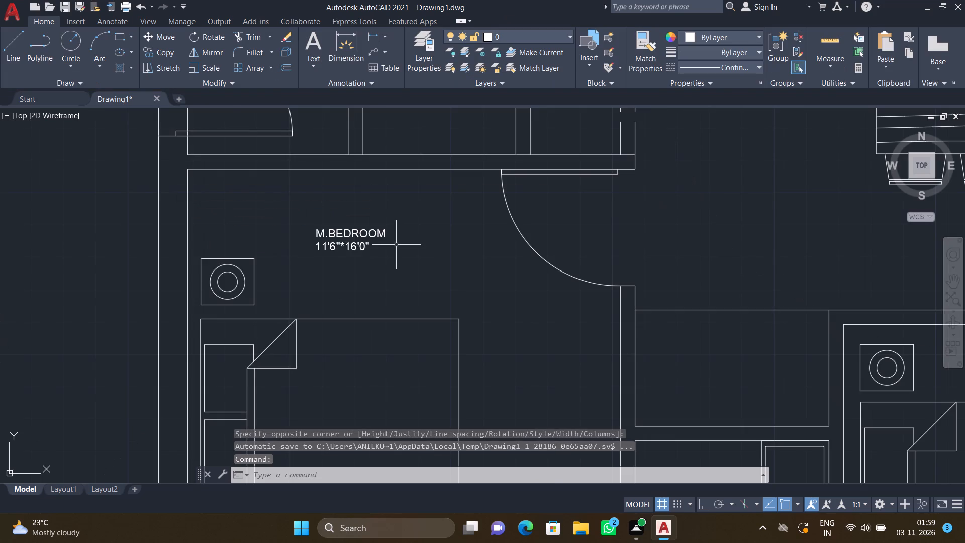
scroll(396, 245, "up", 2)
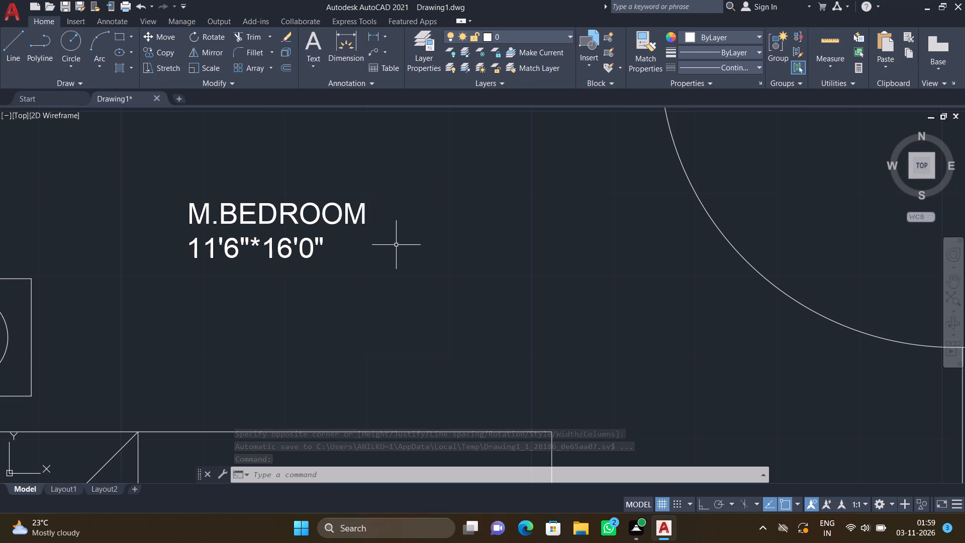
scroll(396, 245, "down", 3)
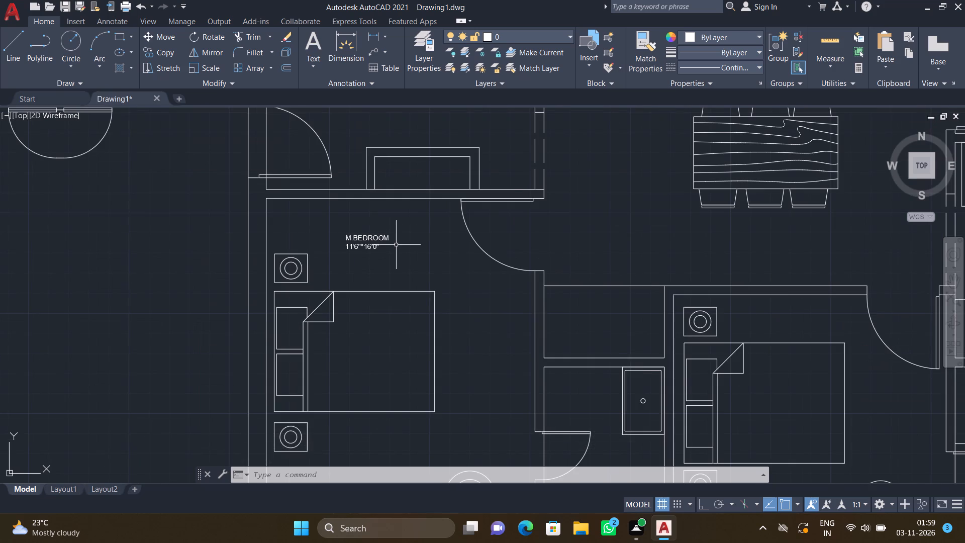
scroll(396, 245, "down", 2)
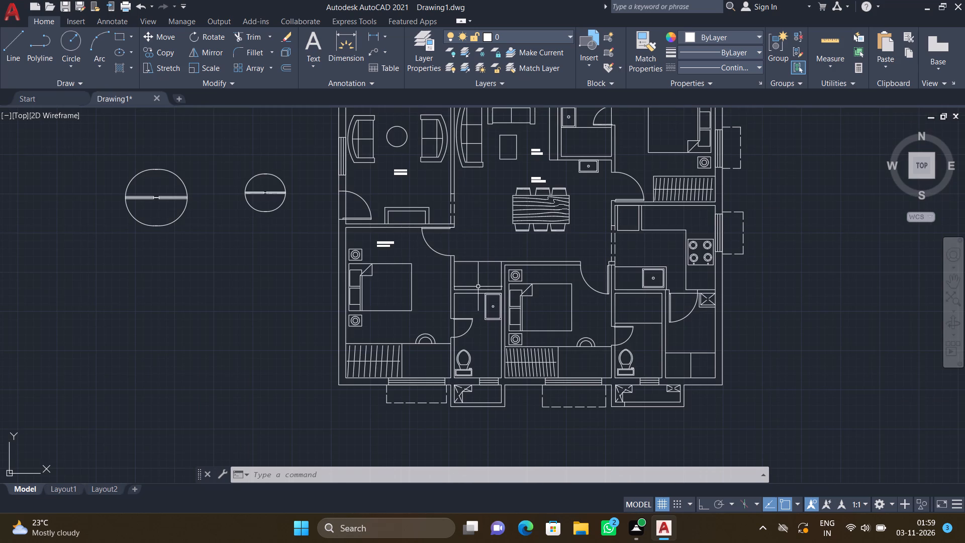
scroll(478, 285, "up", 3)
type("MT")
key("Return")
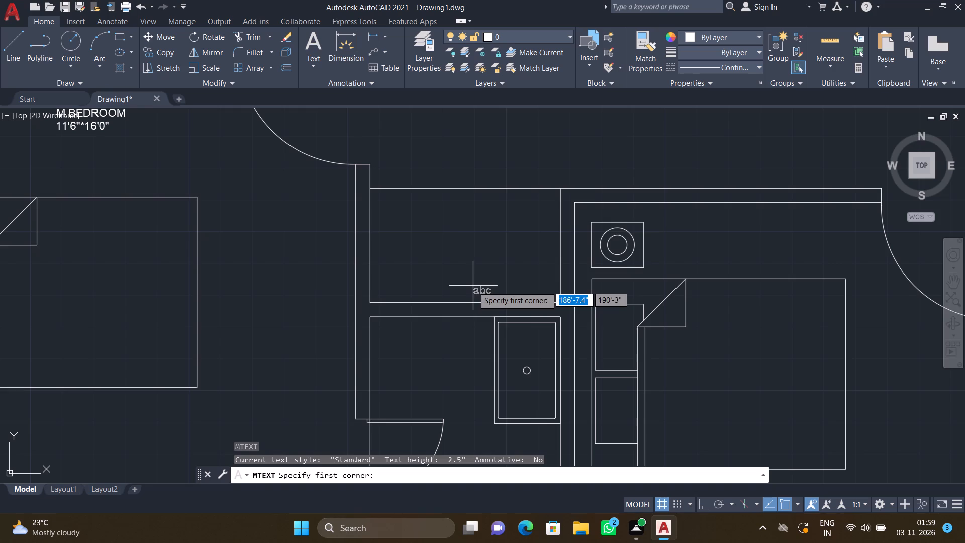
left_click(396, 226)
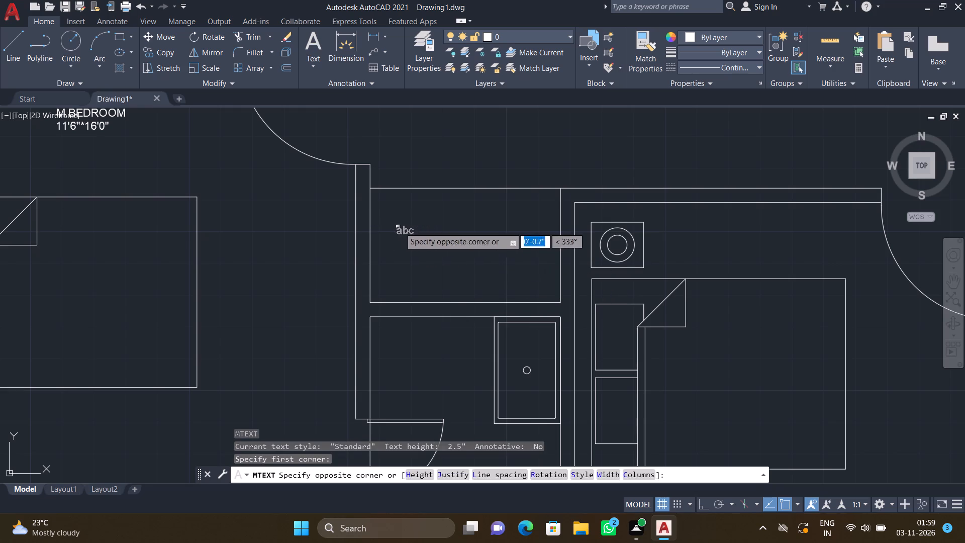
left_click(528, 275)
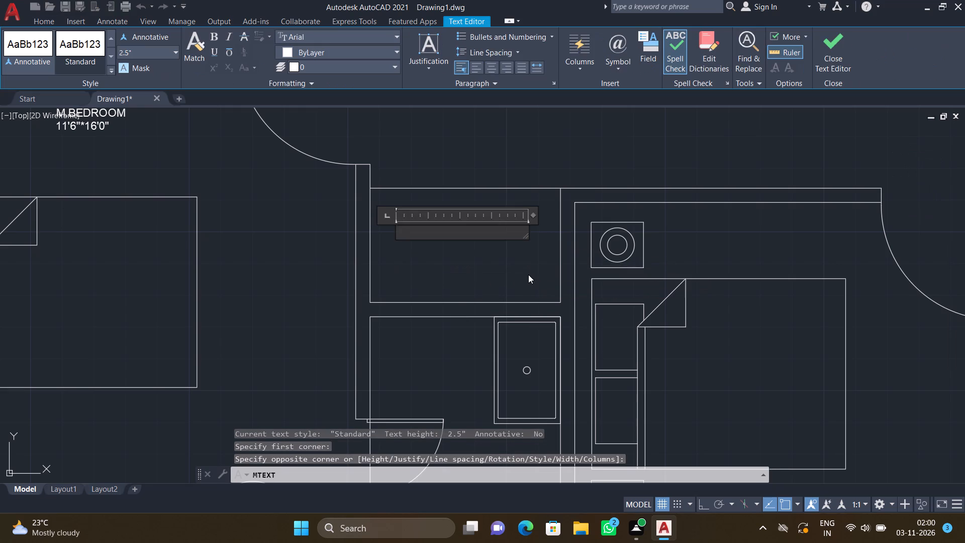
Enter the room label POOJA in the text box and save the text.
type("POOJA")
key("Return")
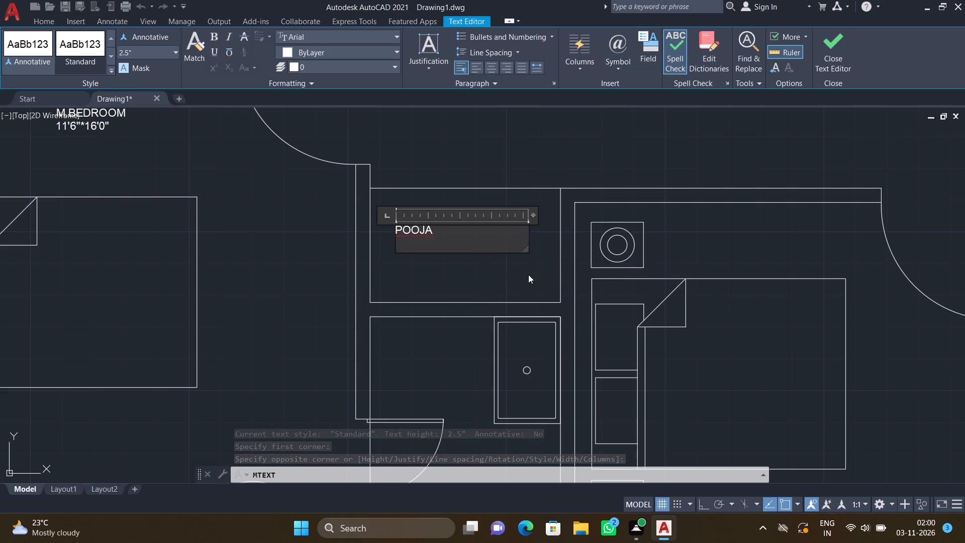
key("Escape")
left_click(516, 267)
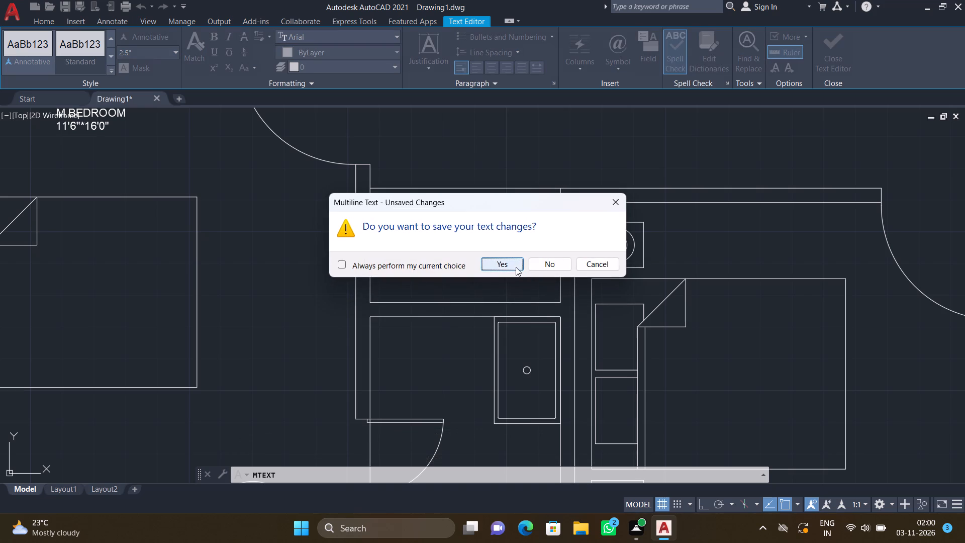
Move the POOJA label east and slightly south to the middle of its small room.
scroll(442, 236, "up", 1)
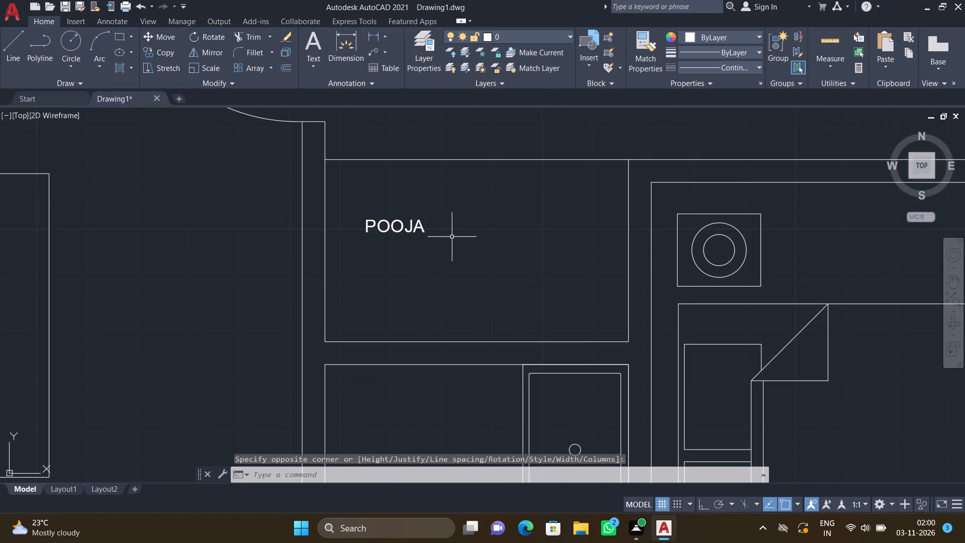
key("m")
key("Return")
scroll(425, 237, "up", 1)
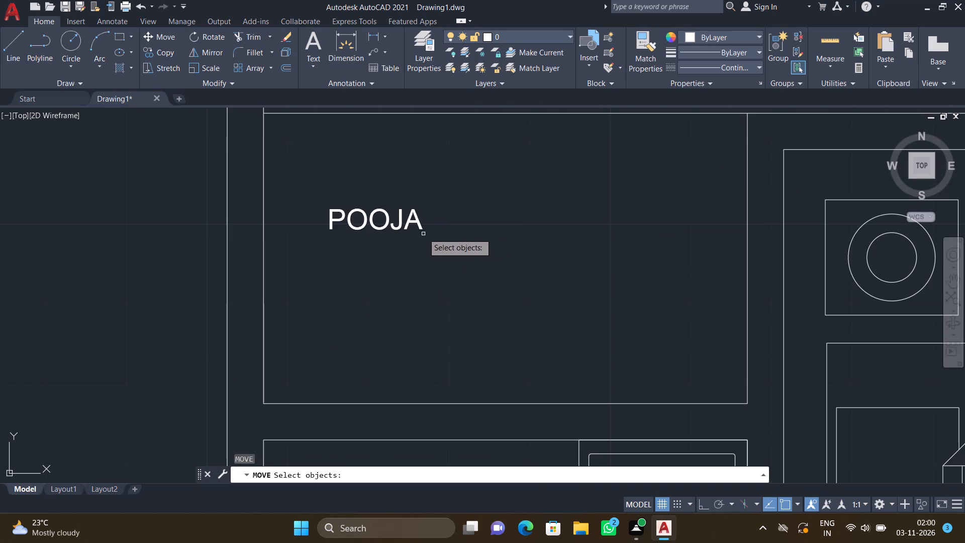
left_click(422, 230)
key("Return")
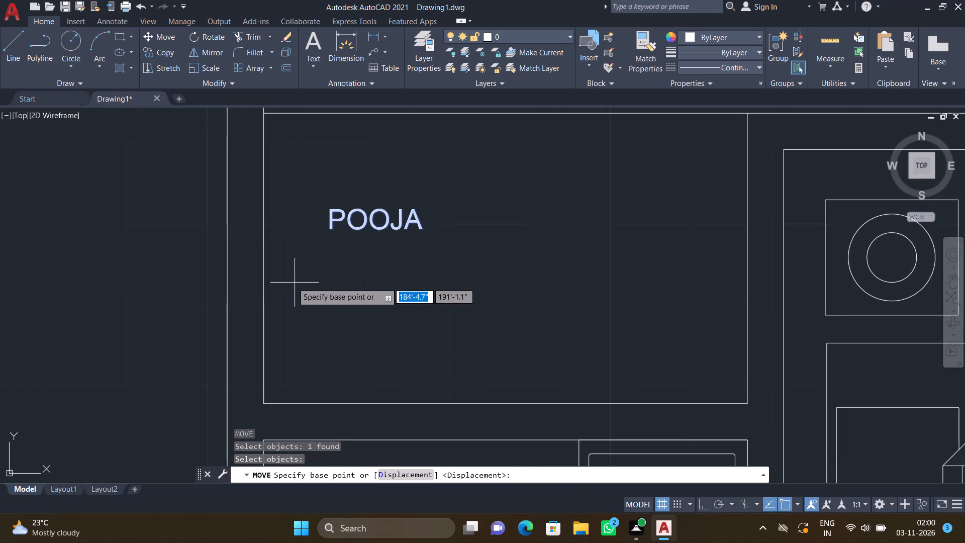
left_click(330, 225)
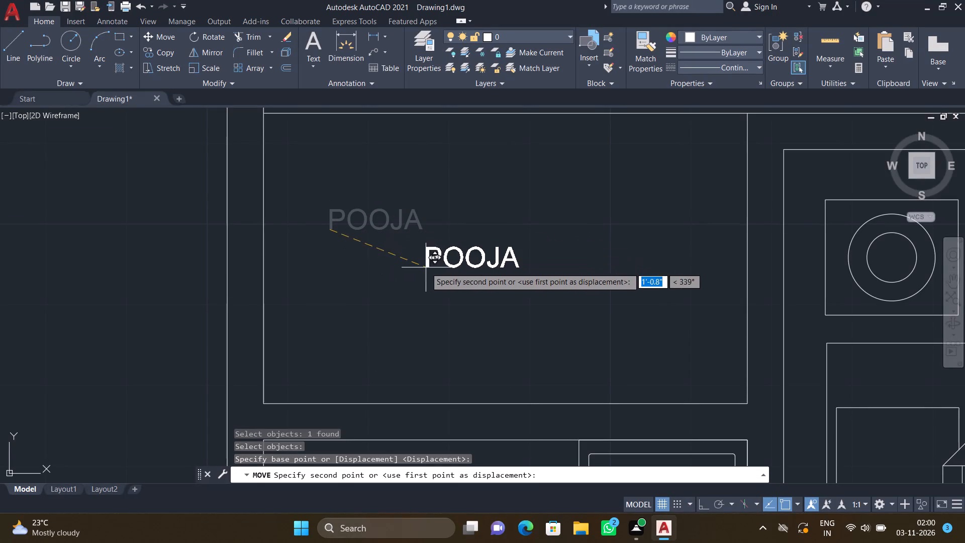
left_click(450, 256)
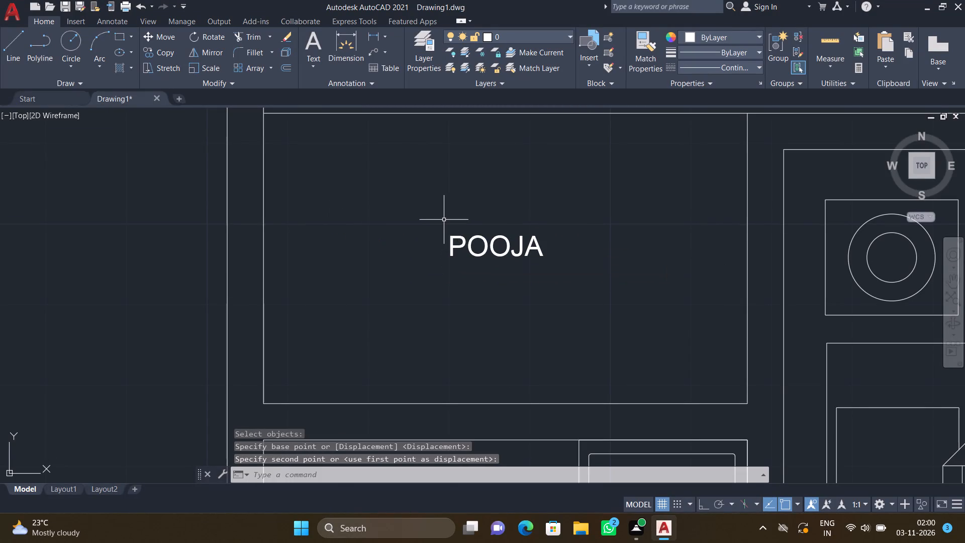
Place a multiline text box in the bathroom south of the POOJA room, in the open floor west of the washbasin.
scroll(442, 219, "down", 2)
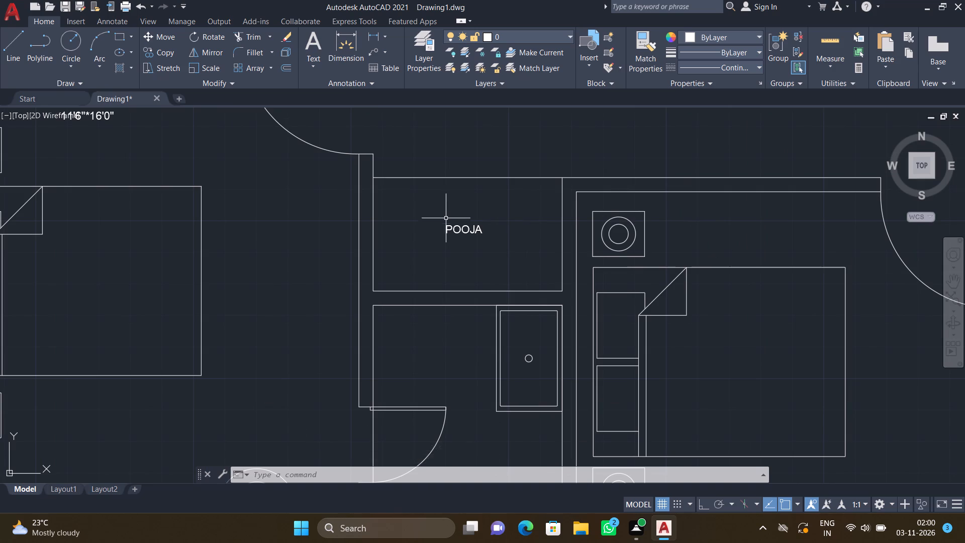
scroll(446, 219, "down", 2)
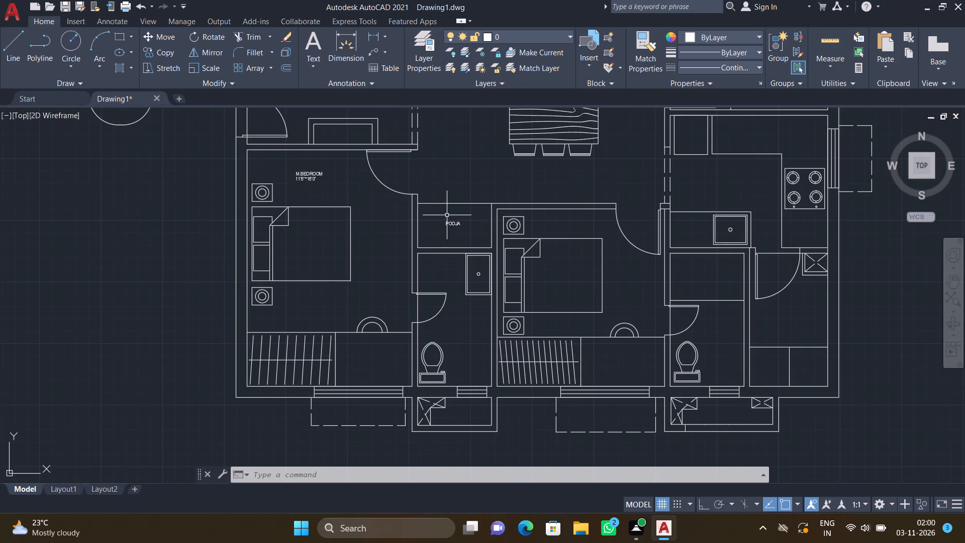
scroll(433, 289, "up", 2)
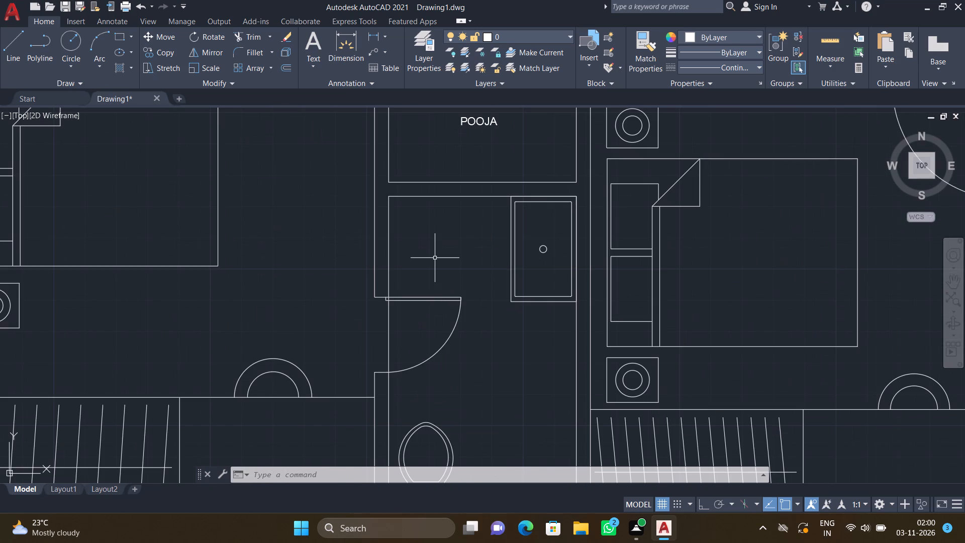
type("MT")
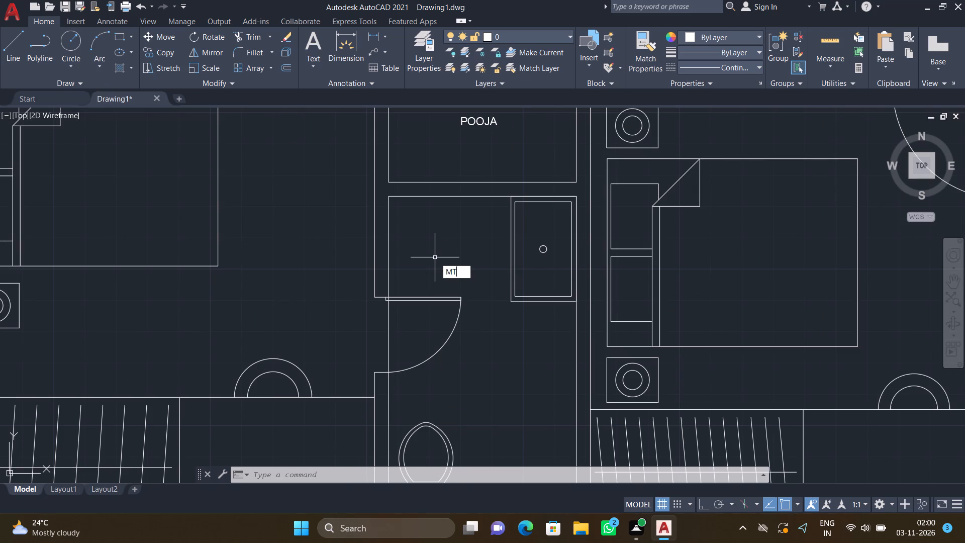
key("Return")
scroll(413, 232, "up", 3)
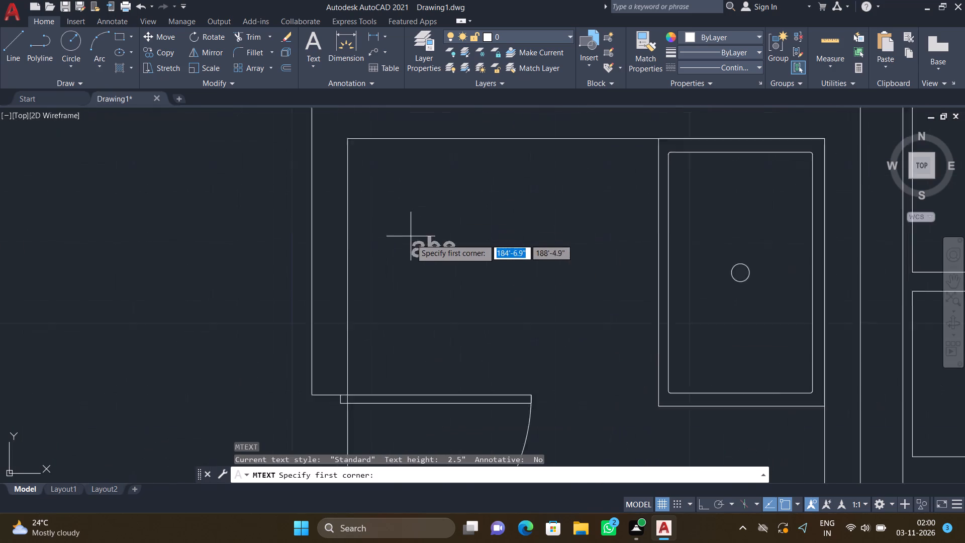
scroll(358, 244, "down", 2)
left_click(358, 245)
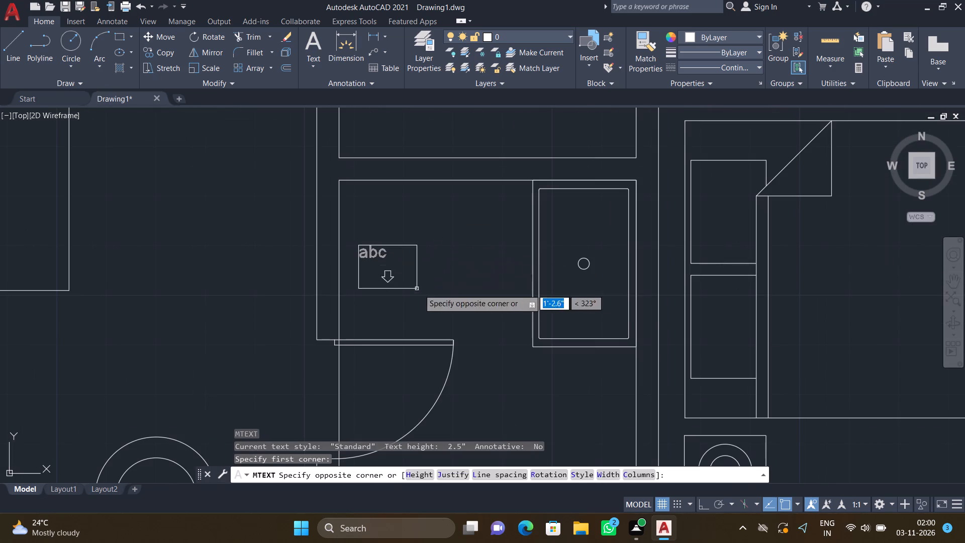
left_click(516, 300)
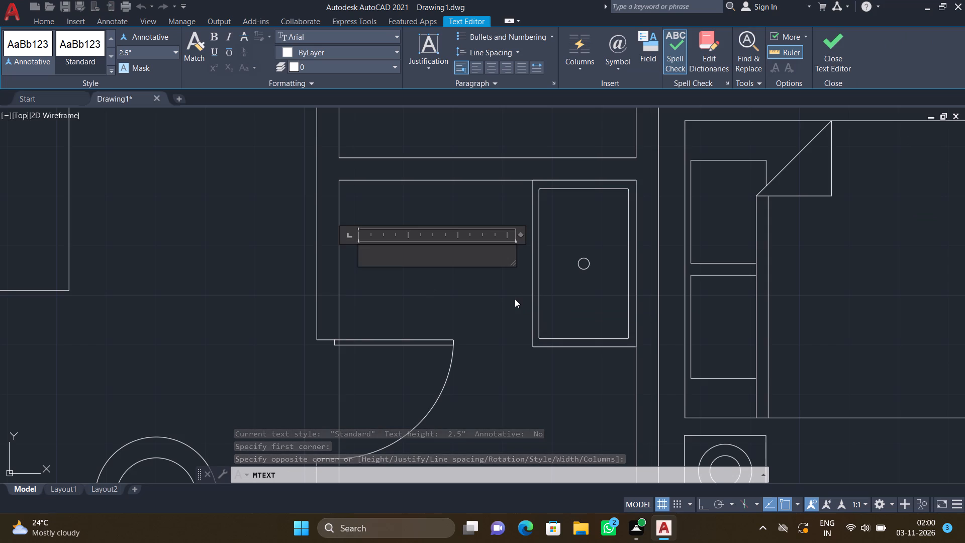
Enter the room label M.TOILET with 5'0"*9'0" on the line below, and save the text.
type("M.")
type("TOILET")
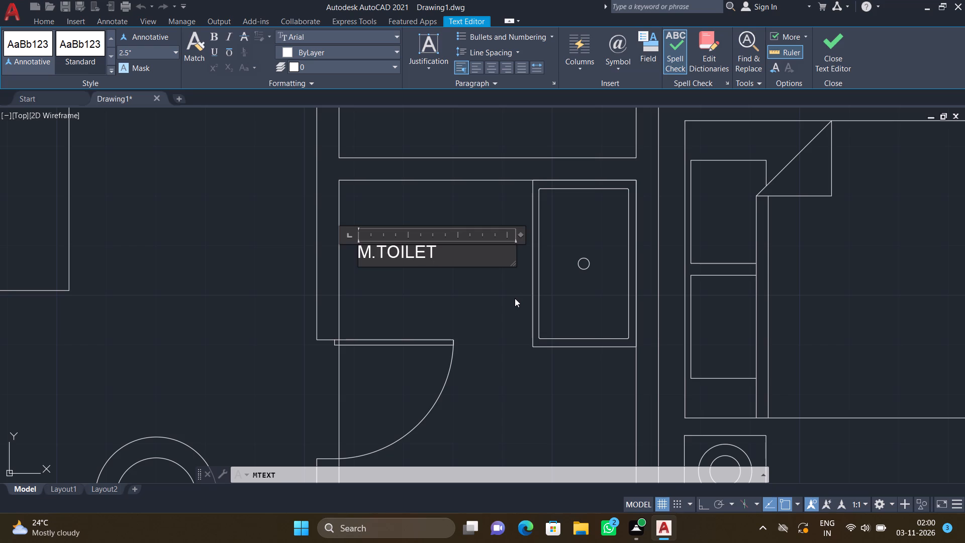
key("Return")
type("5'")
type("0\"*")
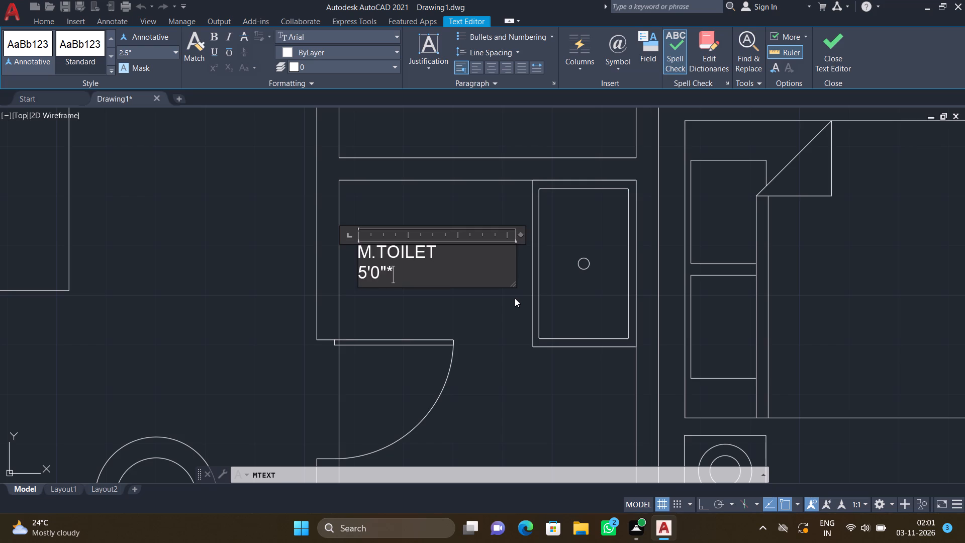
type("9'")
type("0\"")
key("Escape")
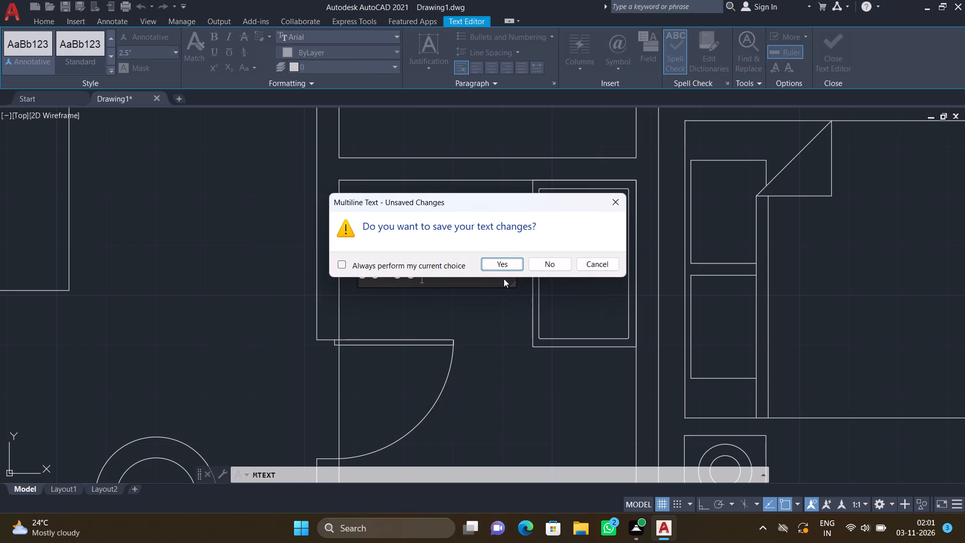
left_click(502, 266)
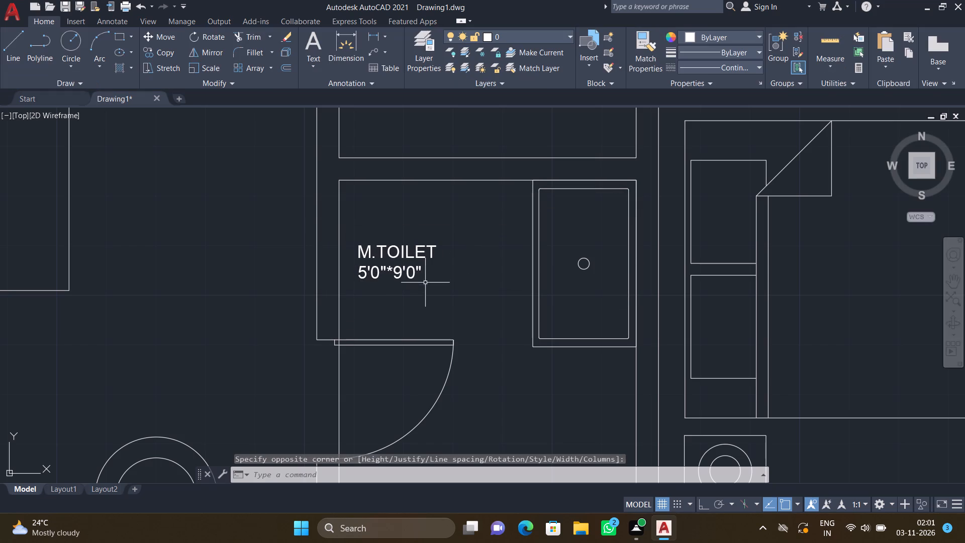
Move the M.TOILET label east and slightly north into the middle of the open floor between the west wall and the washbasin.
scroll(431, 289, "up", 1)
key("m")
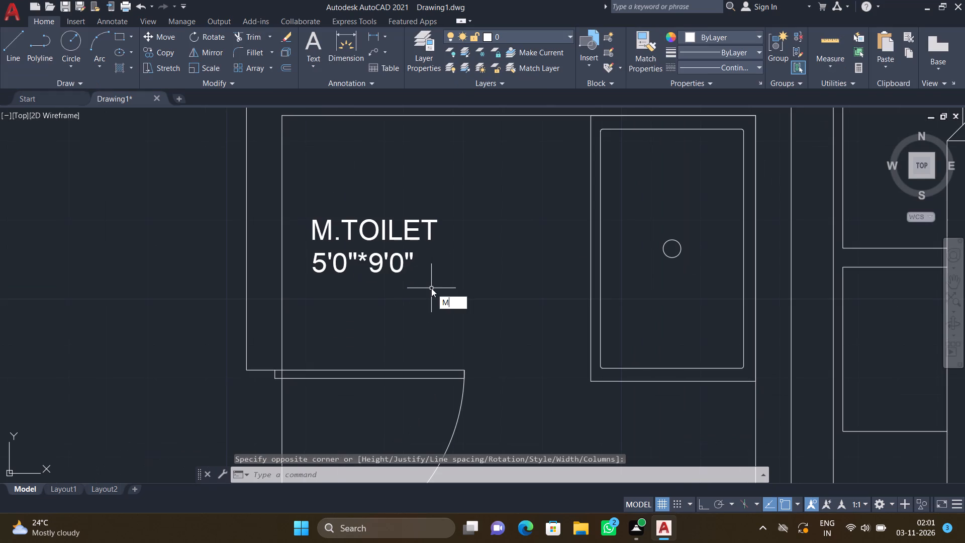
key("Return")
left_click(396, 271)
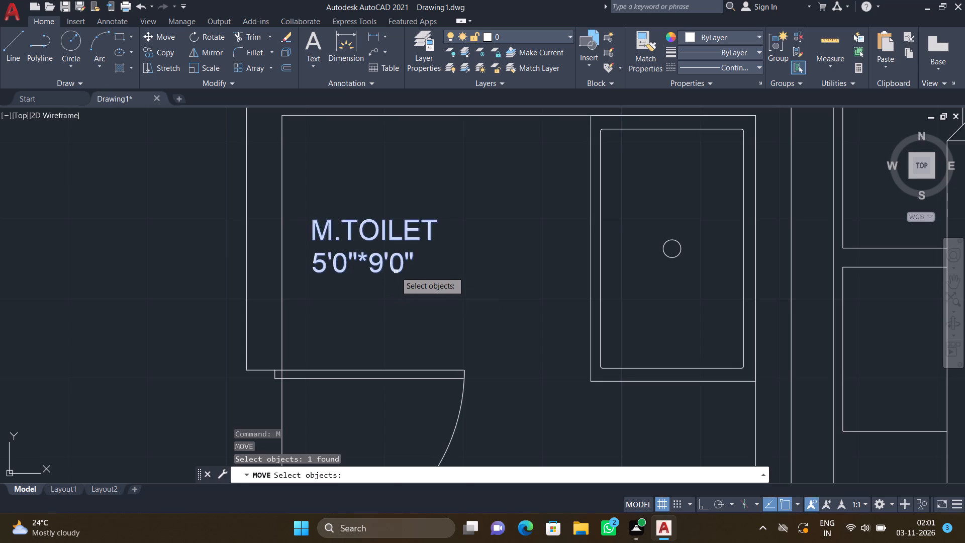
key("Return")
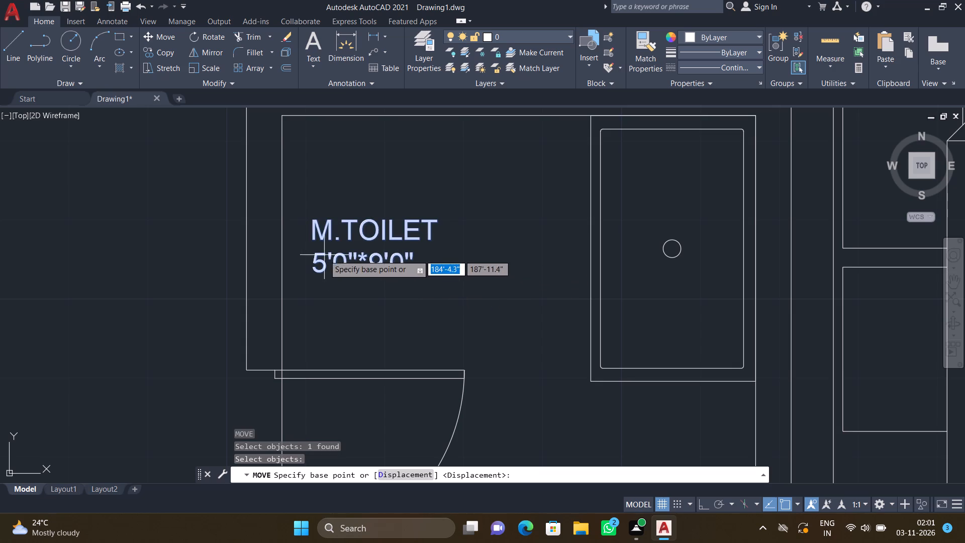
scroll(314, 221, "up", 2)
left_click(314, 217)
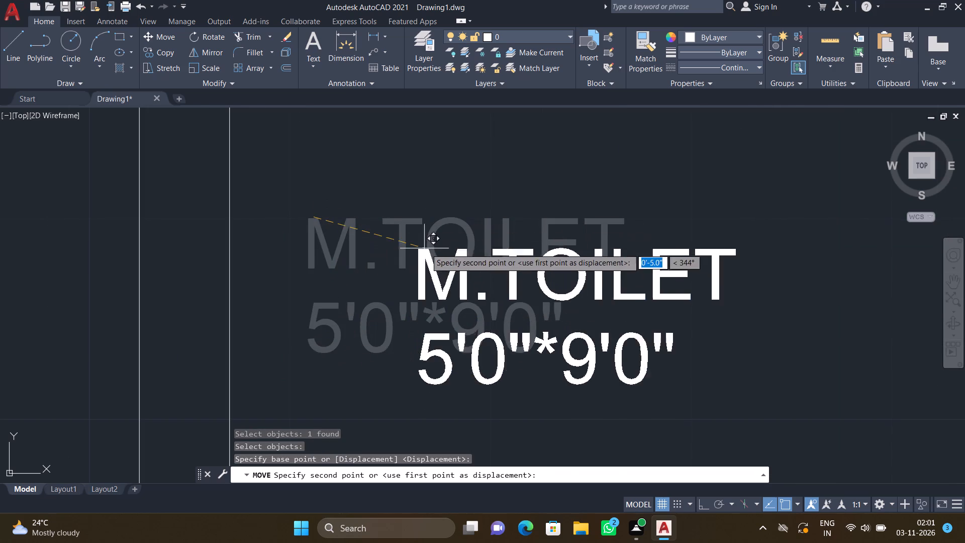
scroll(453, 248, "down", 2)
left_click(478, 240)
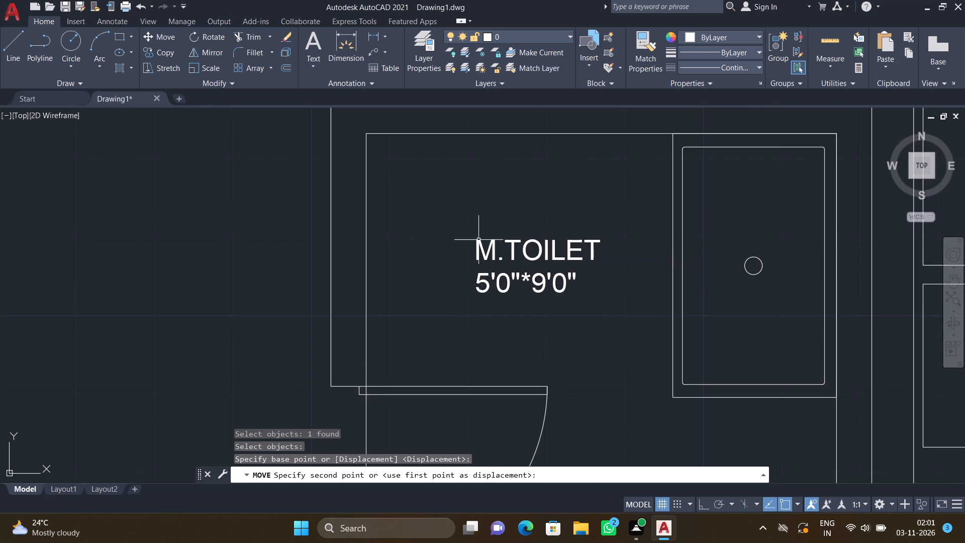
Place a multiline text box in the open floor east of the bed in the bedroom east of the M.TOILET bathroom.
scroll(475, 245, "down", 4)
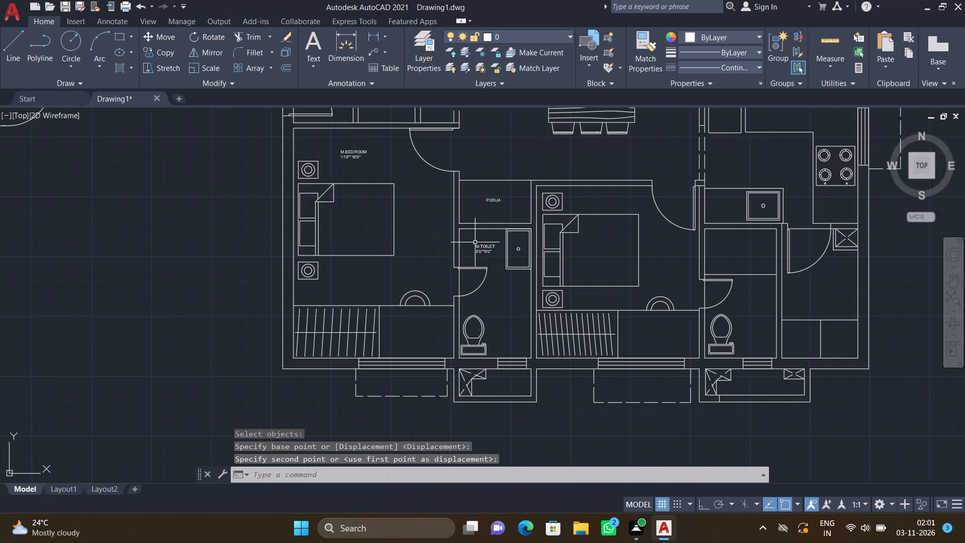
scroll(484, 253, "up", 2)
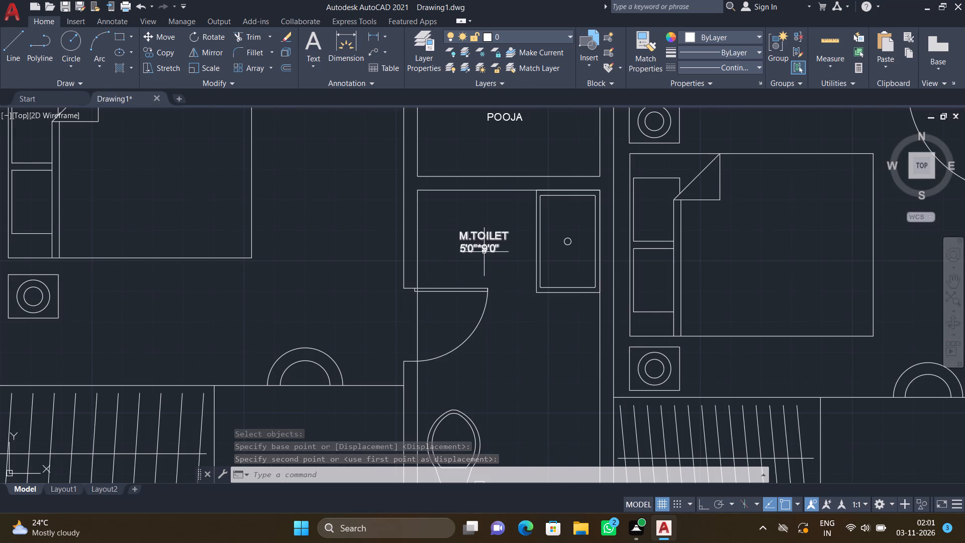
scroll(483, 253, "down", 2)
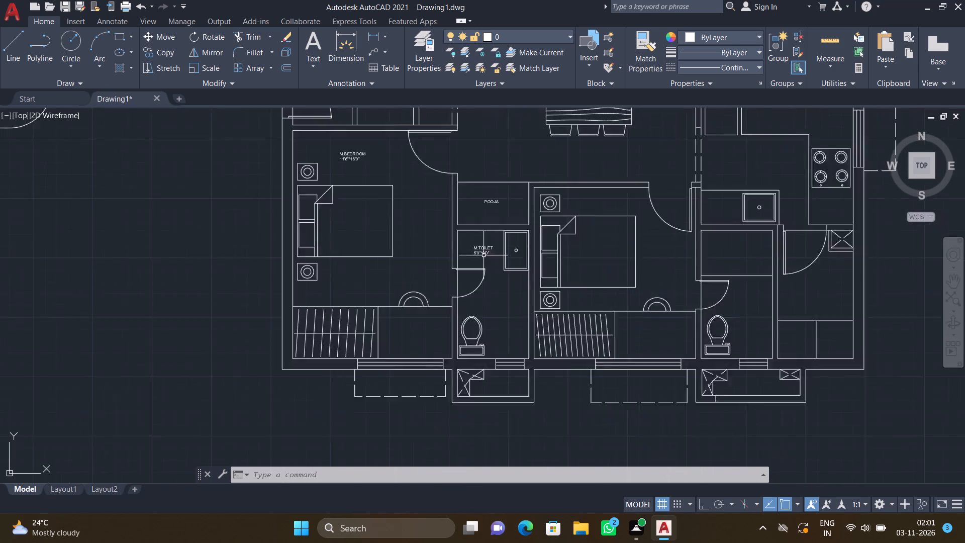
scroll(484, 255, "down", 2)
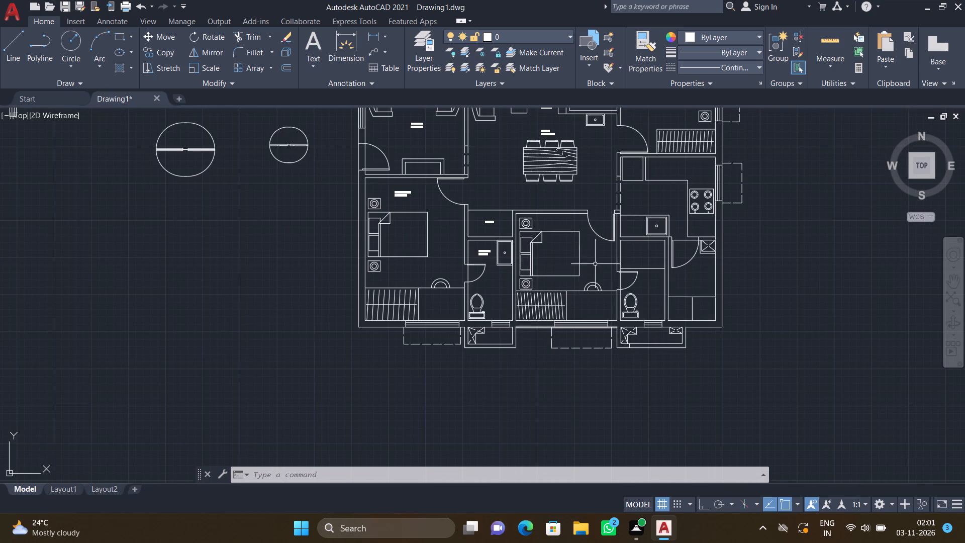
scroll(598, 264, "up", 2)
type("MT")
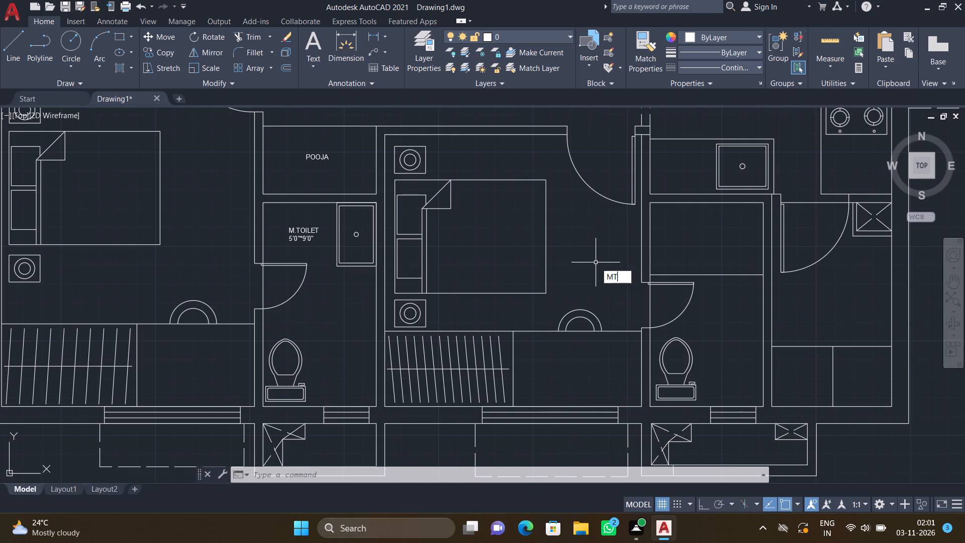
key("Return")
scroll(545, 241, "up", 2)
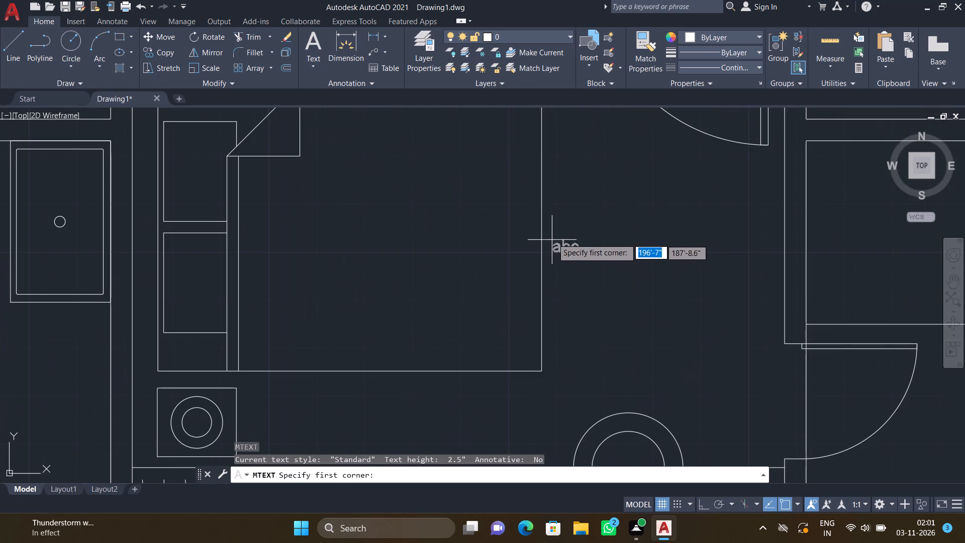
left_click(561, 213)
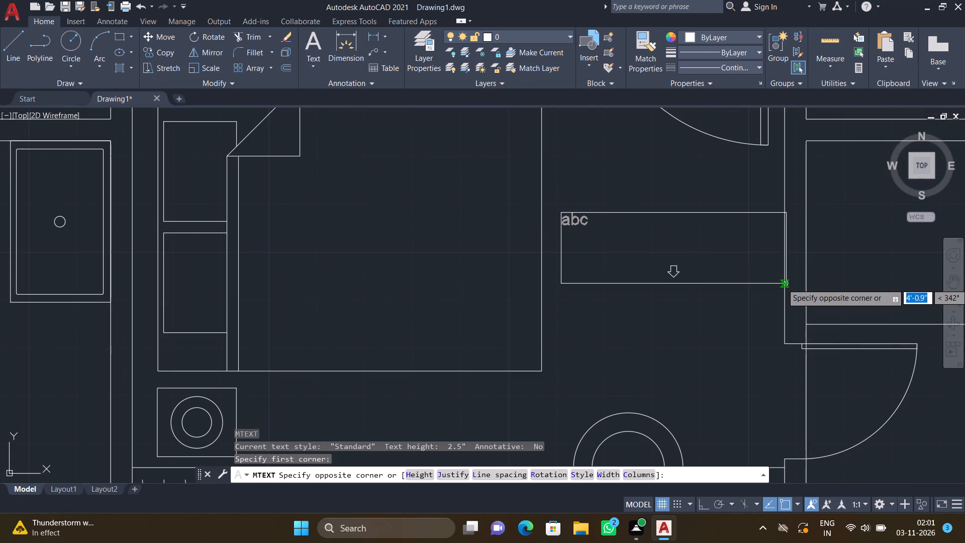
left_click(753, 283)
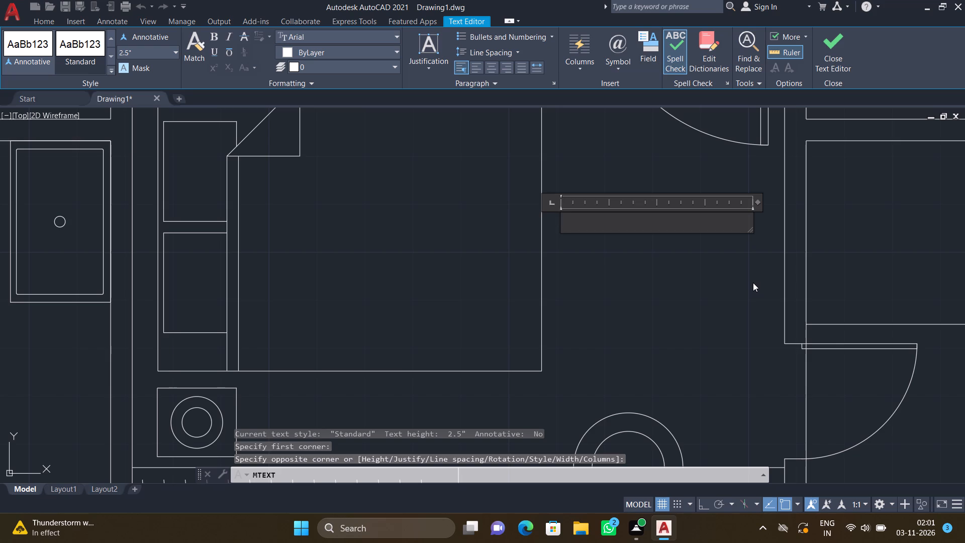
Enter the room label BEDROOM-2 with 11'4"*12'0" on the line below, and save the text.
type("BED")
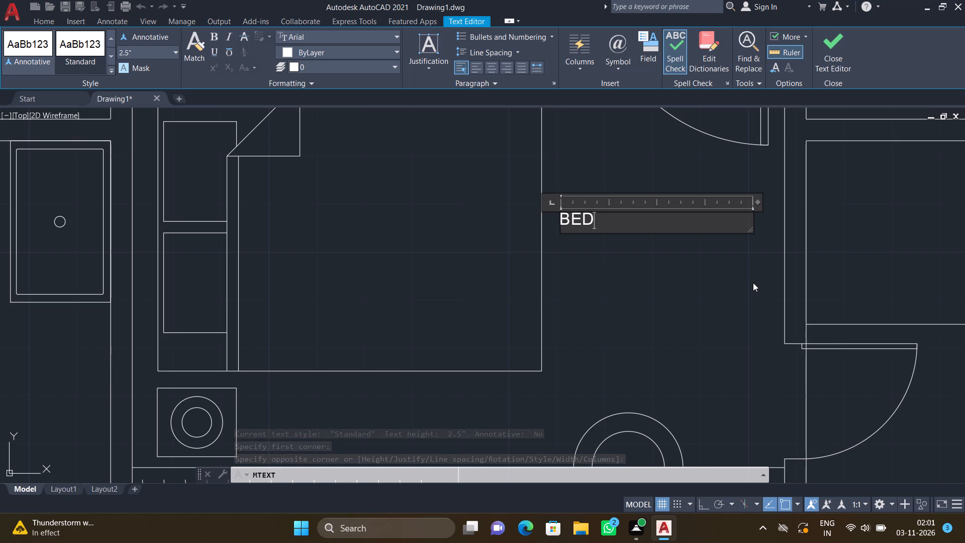
type("ROOM")
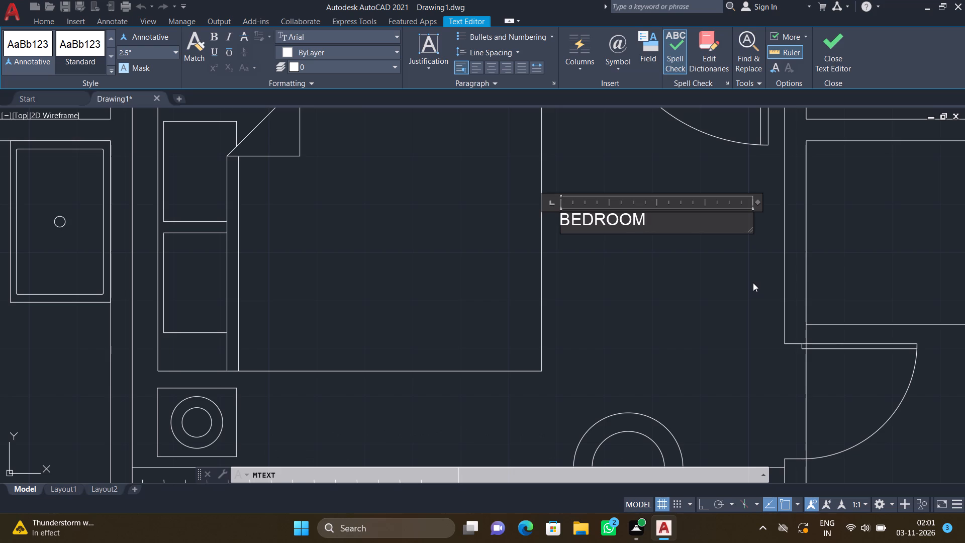
type("-2")
key("Return")
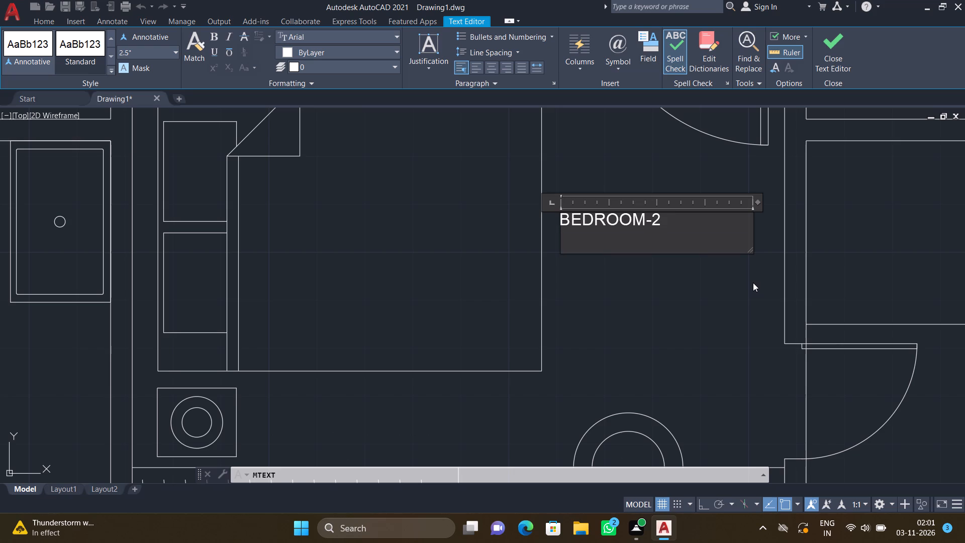
type("11'")
type("4\"")
key("asterisk")
type("12'")
key("0")
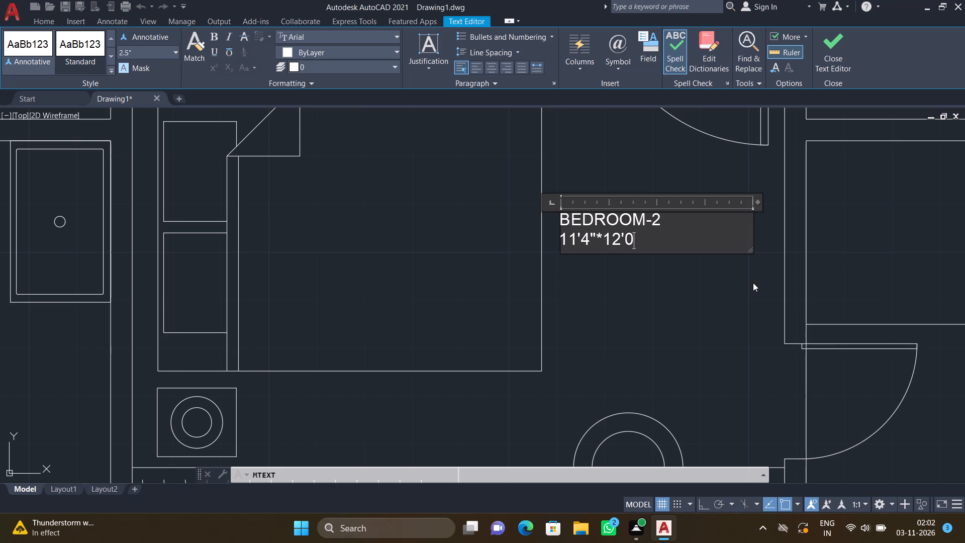
key("shift+quotedbl")
key("Return")
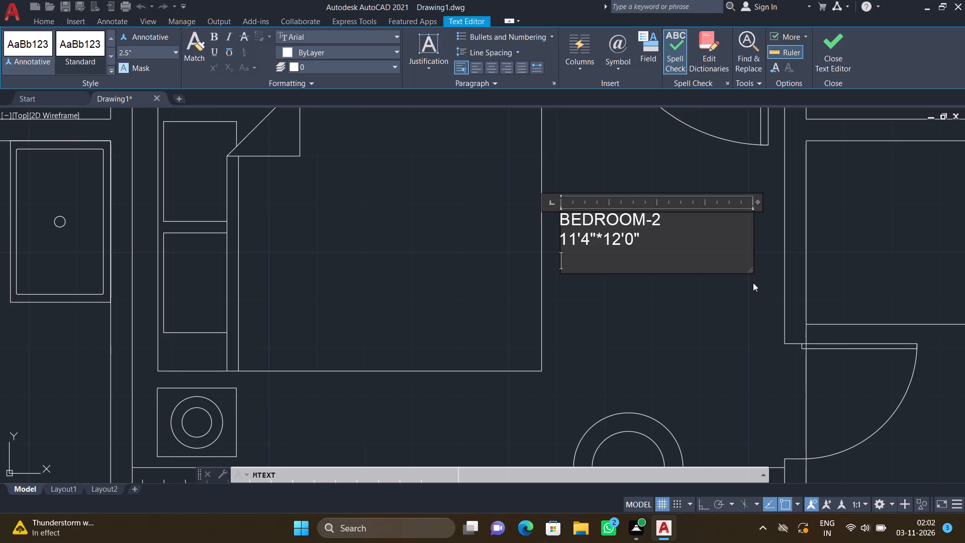
key("Escape")
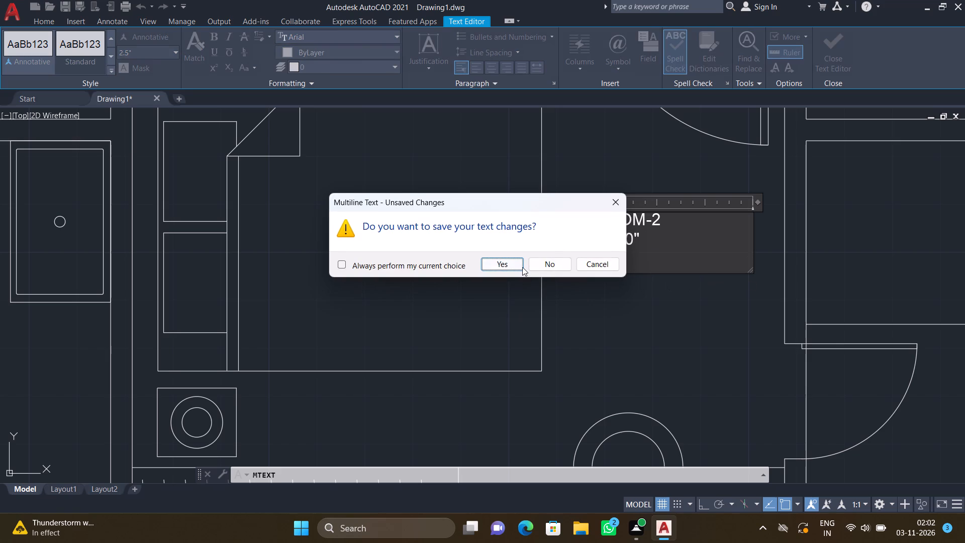
left_click(522, 265)
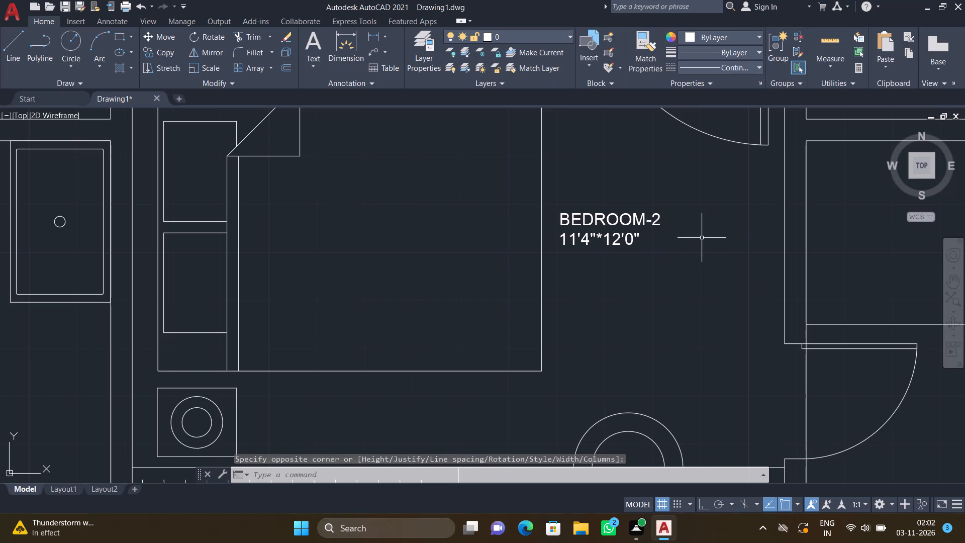
Move the BEDROOM-2 label east and slightly south, into the middle of the open floor between the bed and the east wall.
key("m")
key("Return")
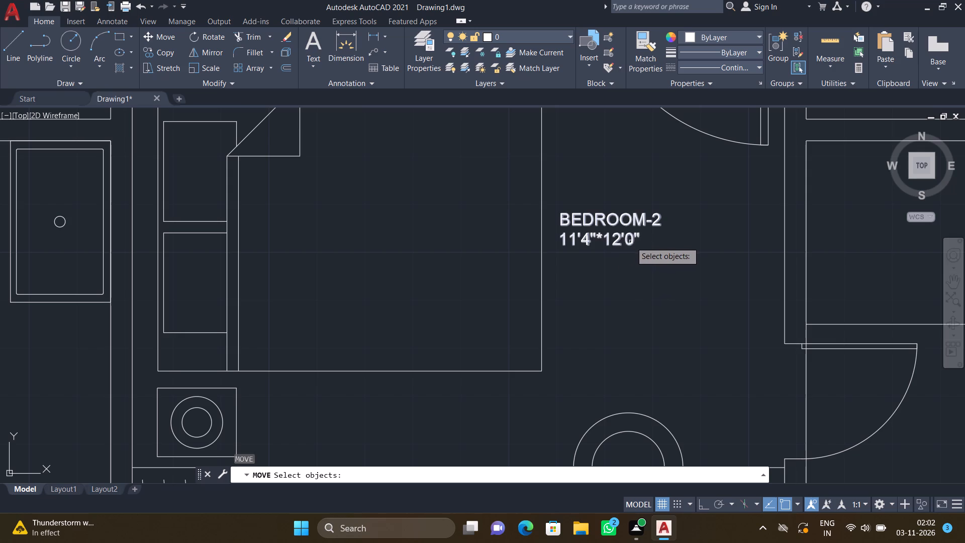
left_click(633, 244)
key("Return")
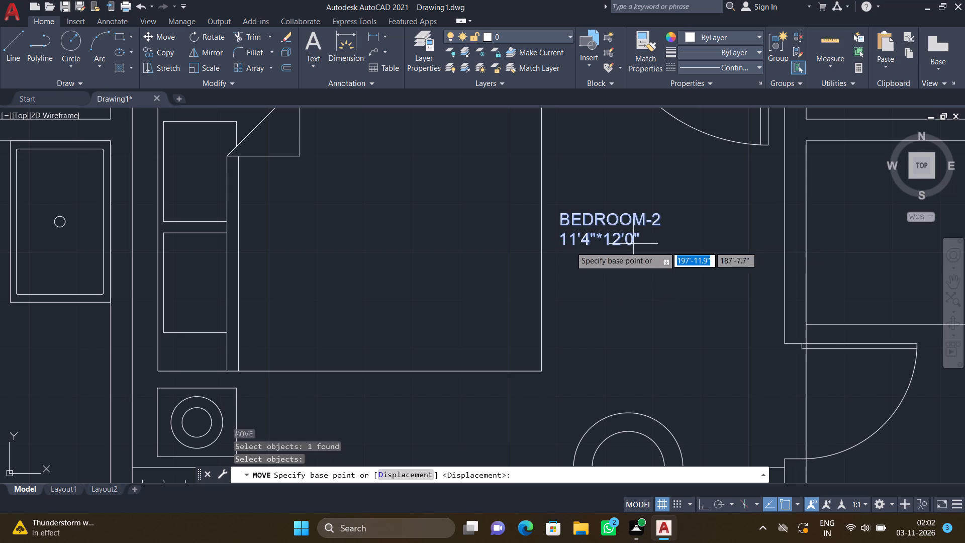
scroll(554, 217, "up", 2)
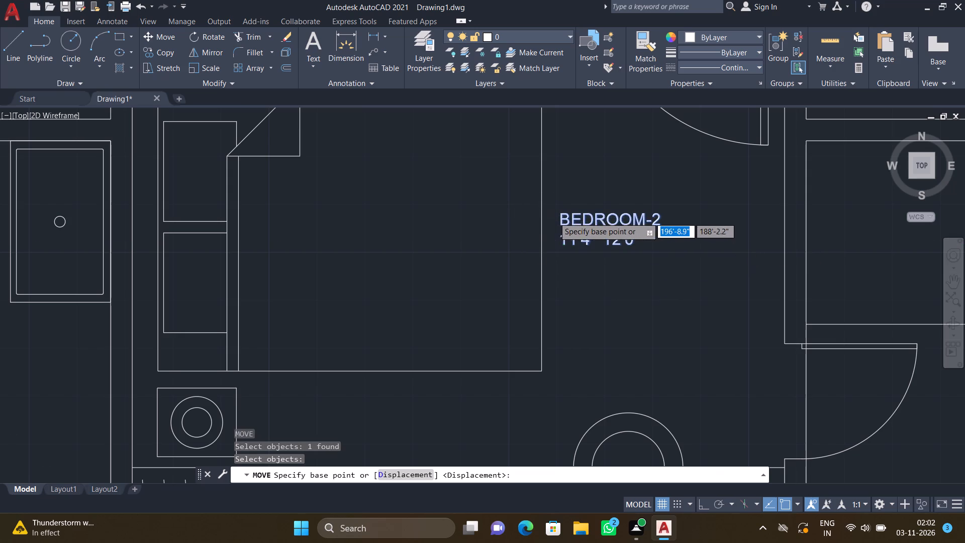
left_click(565, 206)
left_click(668, 234)
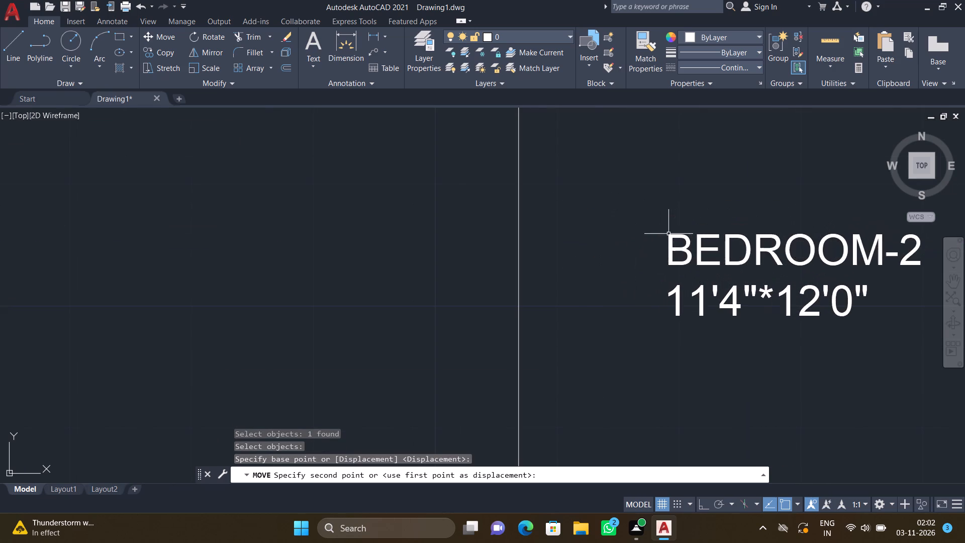
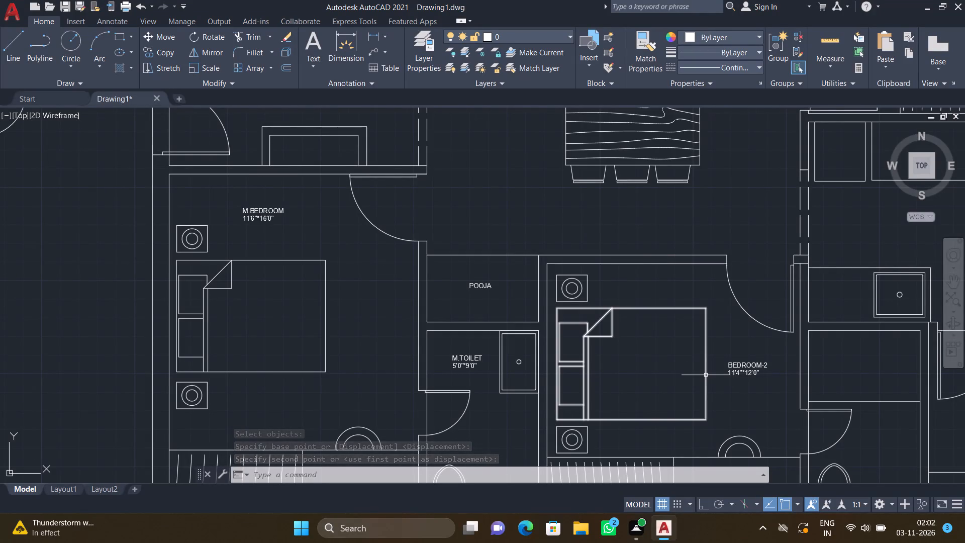
Place a multiline text box in the rectangular area north of the door in the bathroom east of BEDROOM-2.
scroll(706, 375, "down", 3)
scroll(768, 388, "up", 3)
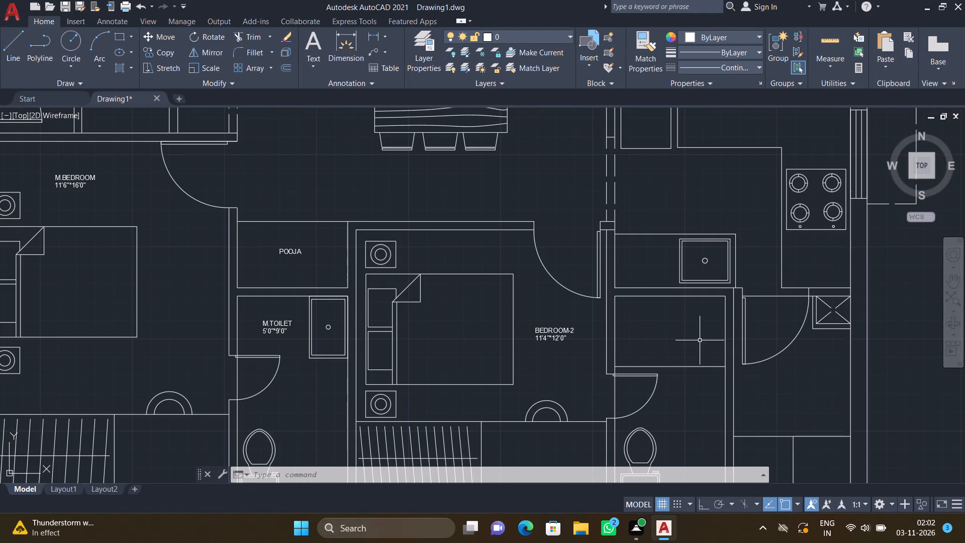
type("MT")
key("Return")
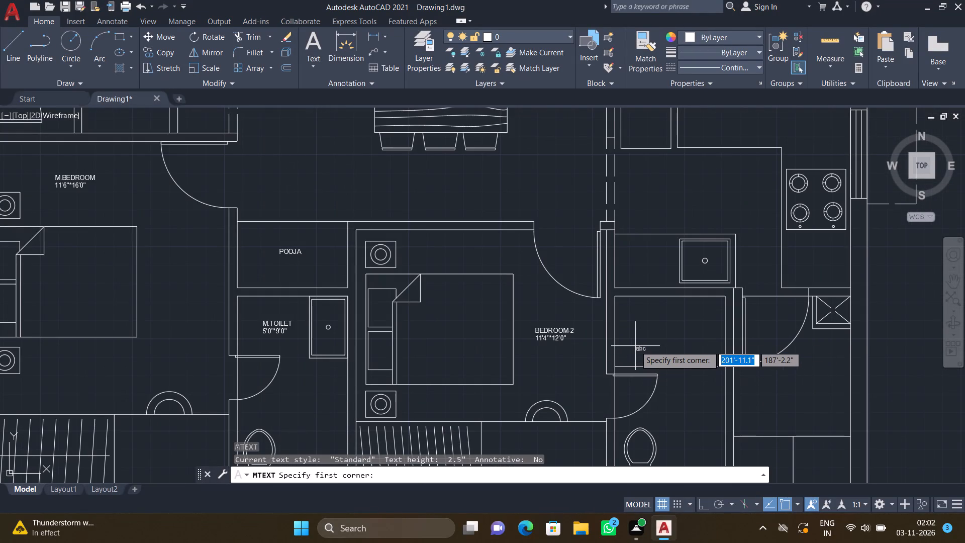
scroll(635, 346, "up", 2)
left_click(608, 273)
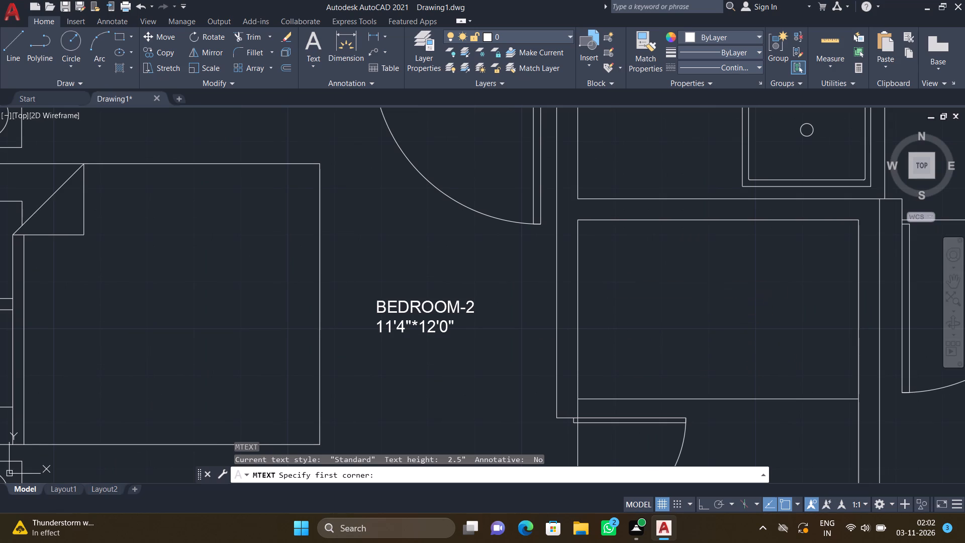
left_click(810, 348)
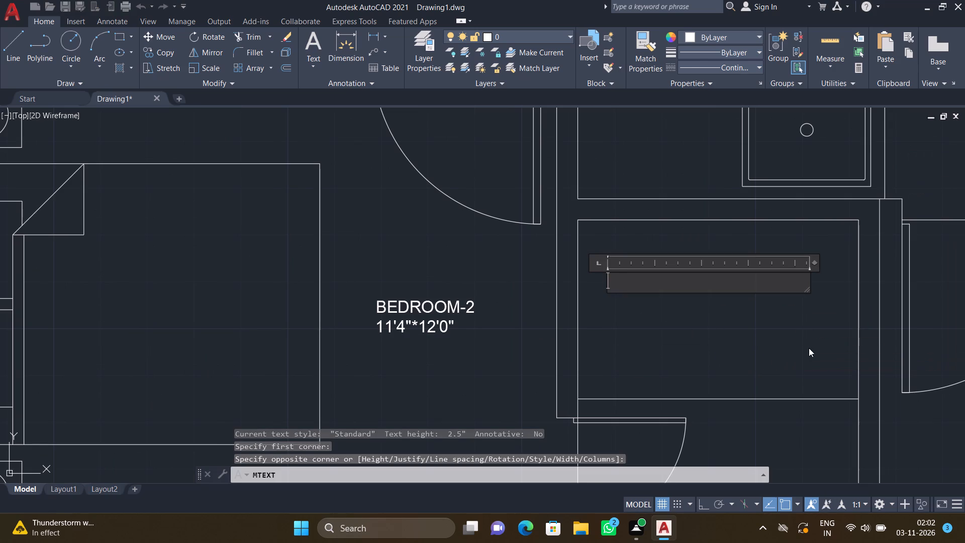
Enter the room label TOILET-2 with 5'0"*9'0" on the line below, and save the text.
type("TOILET")
type("-2")
key("Return")
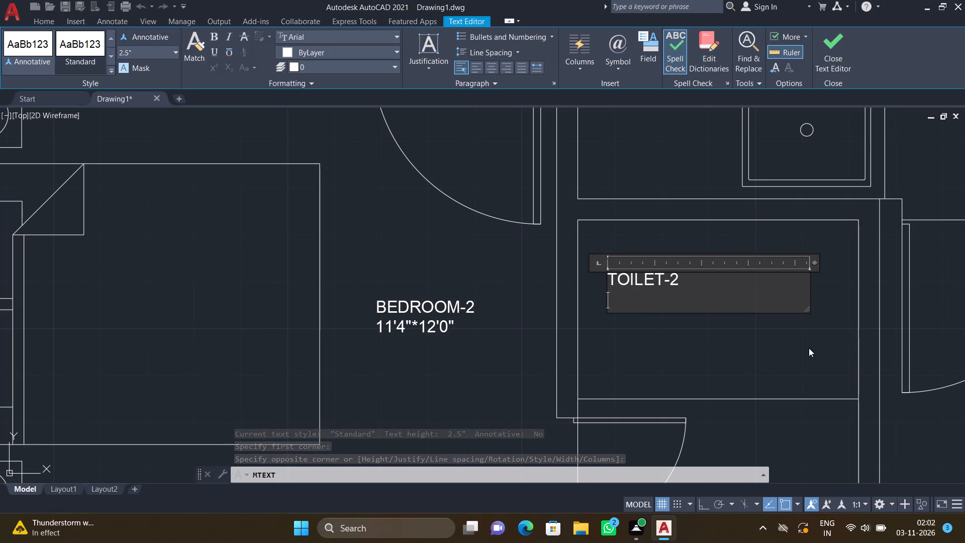
type("5'")
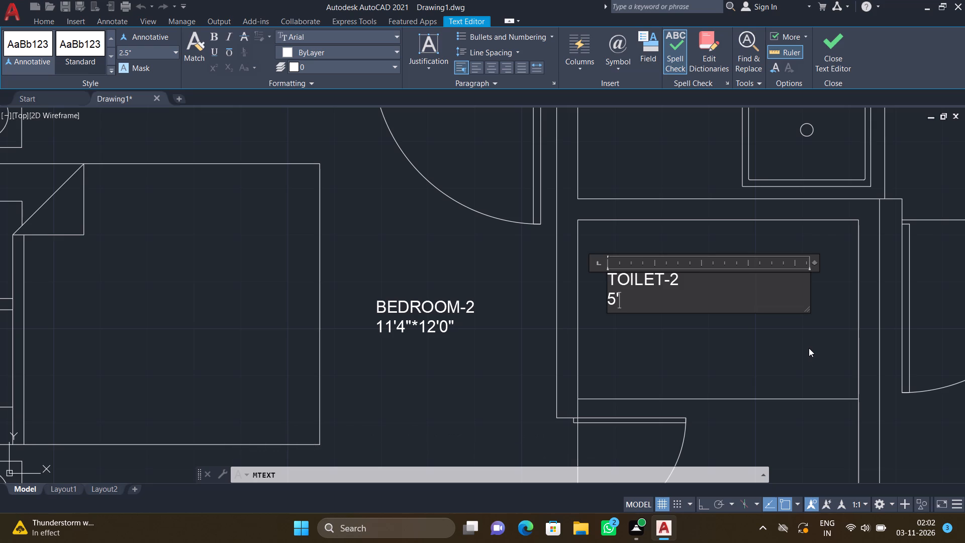
type("0\"*")
type("9'0\"")
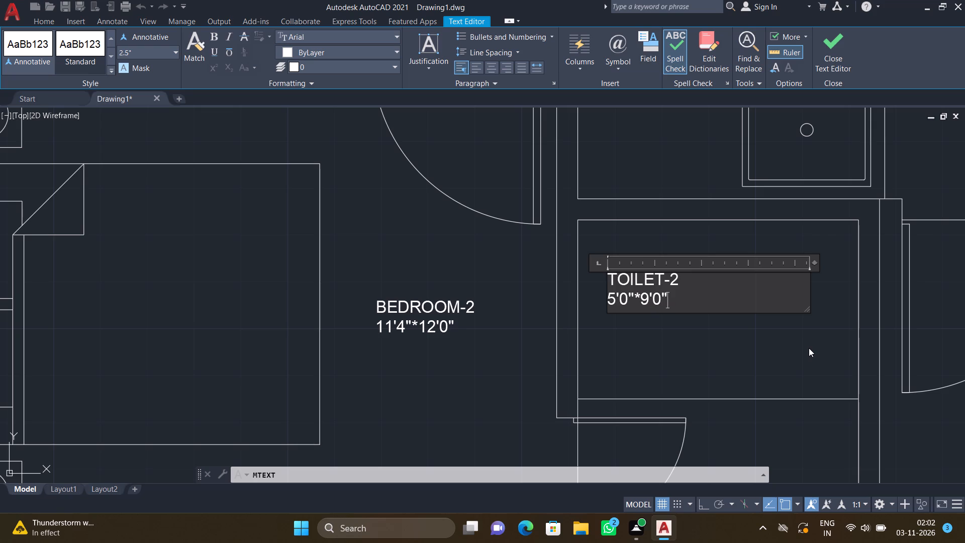
key("Return")
key("Escape")
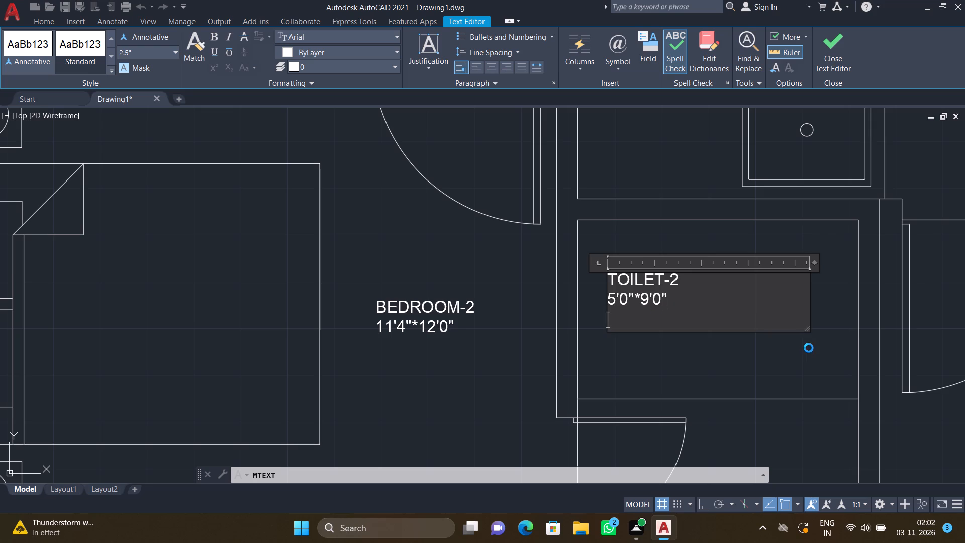
left_click(501, 258)
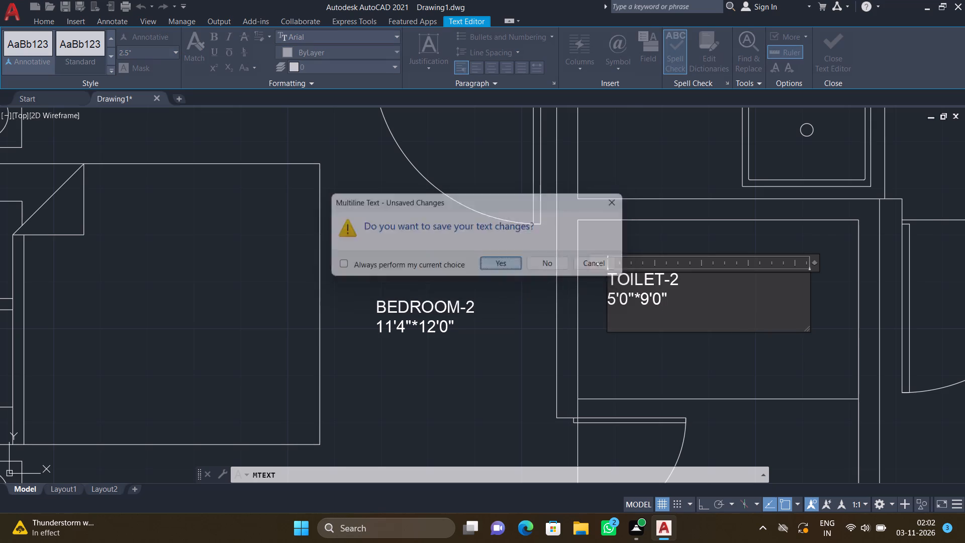
Move the TOILET-2 label slightly south within the rectangular area north of the bathroom door.
key("m")
key("Return")
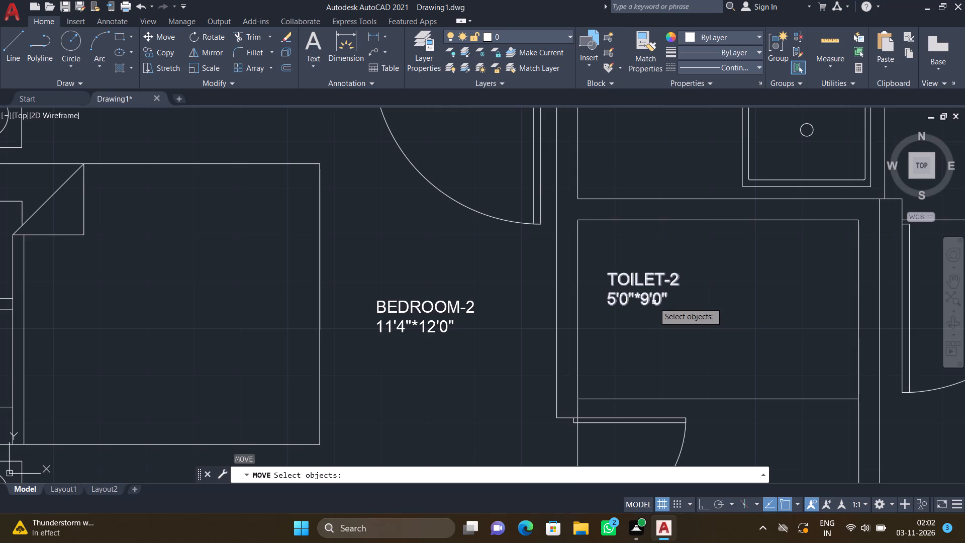
left_click(654, 302)
key("Return")
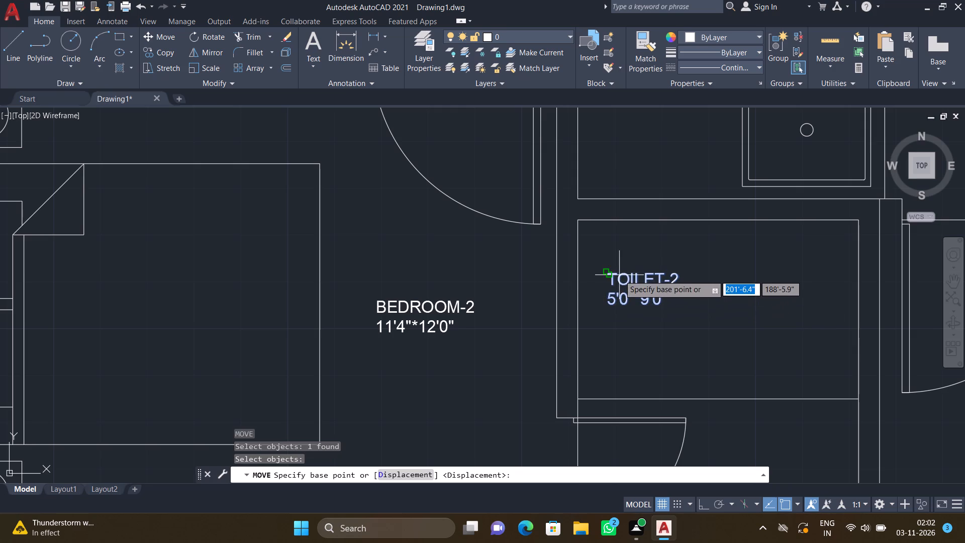
left_click(610, 274)
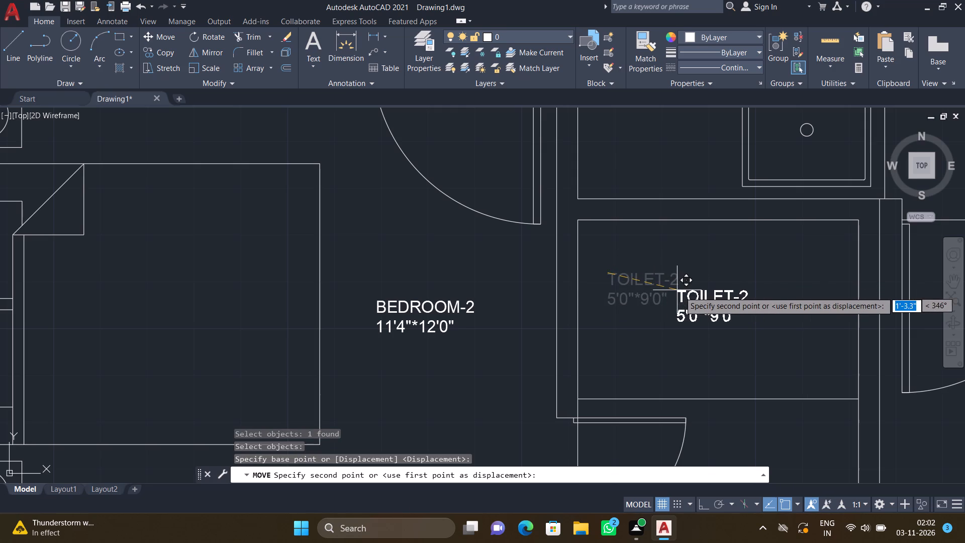
left_click(681, 293)
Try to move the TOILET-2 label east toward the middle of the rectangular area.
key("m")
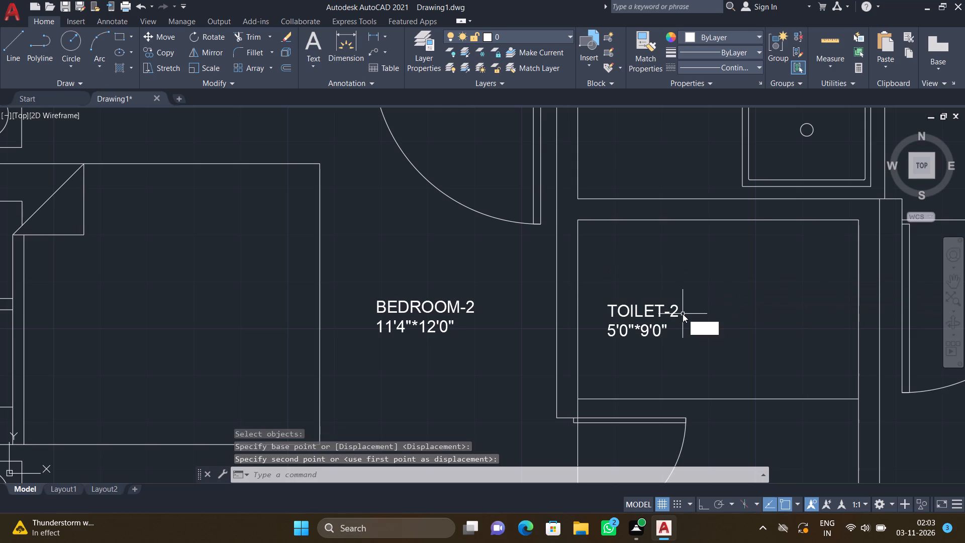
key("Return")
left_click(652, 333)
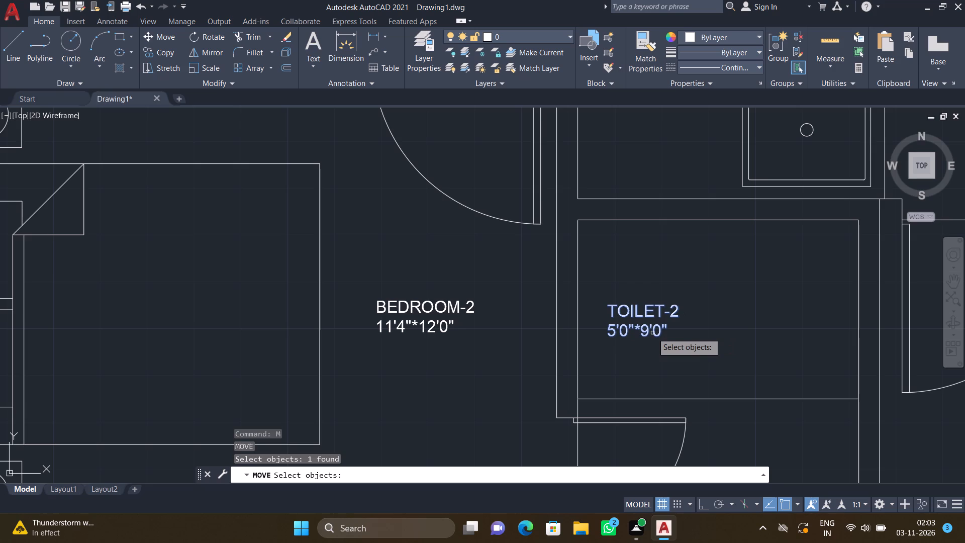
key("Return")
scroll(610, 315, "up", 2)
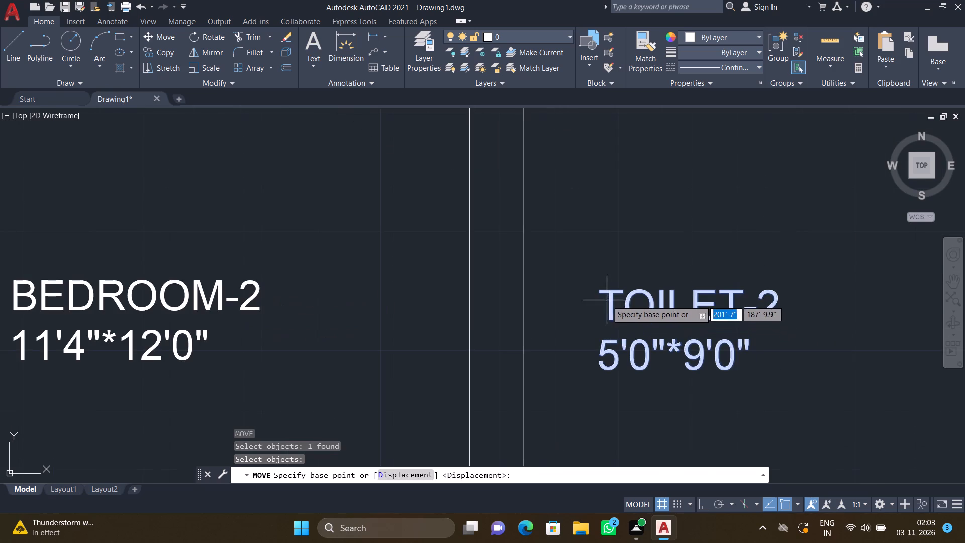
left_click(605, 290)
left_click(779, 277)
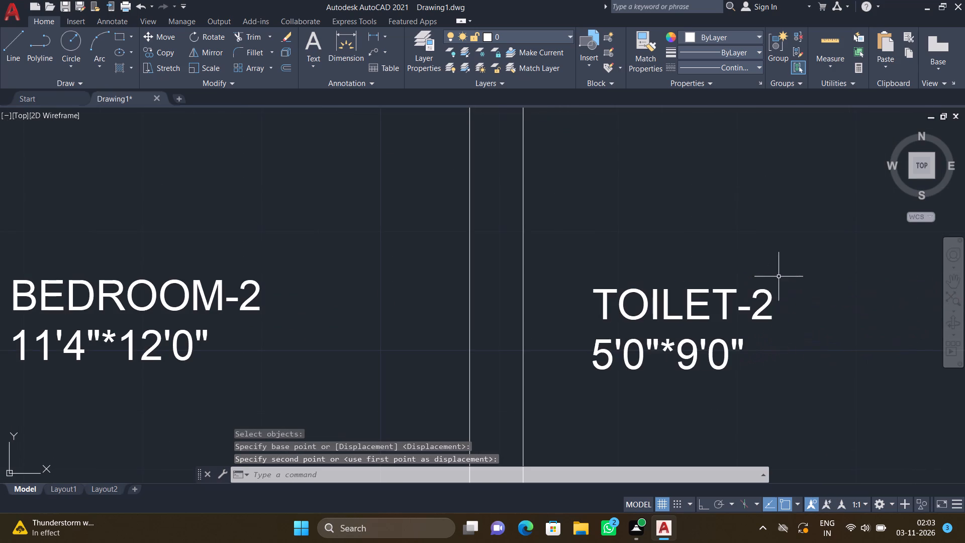
Move the TOILET-2 label east and slightly north, into the middle of the rectangular area north of the bathroom door.
scroll(744, 321, "down", 4)
key("m")
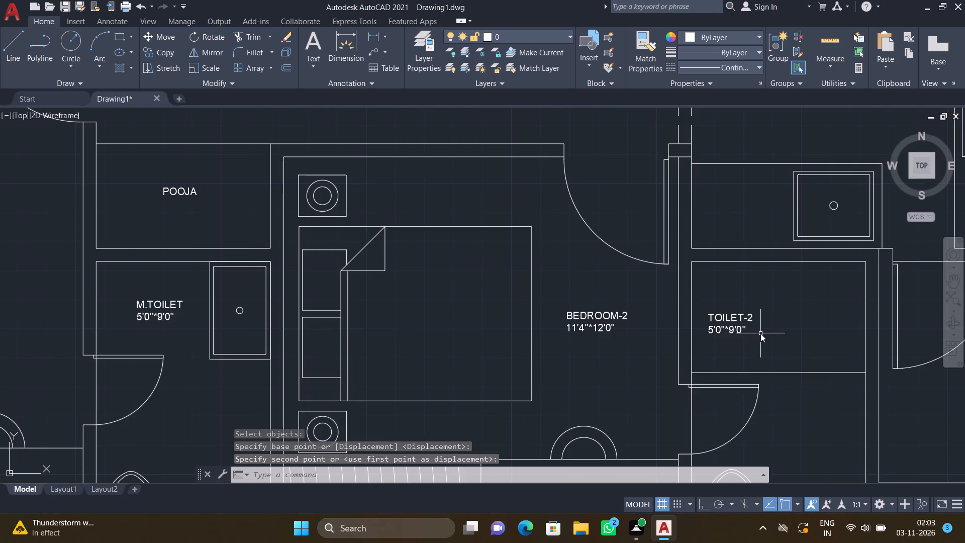
key("Return")
scroll(735, 337, "up", 2)
left_click(743, 328)
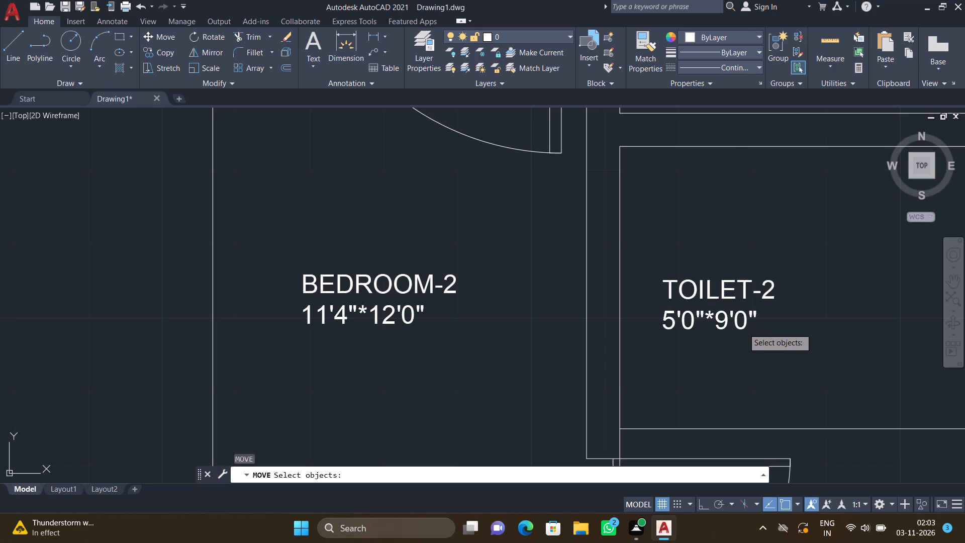
key("Return")
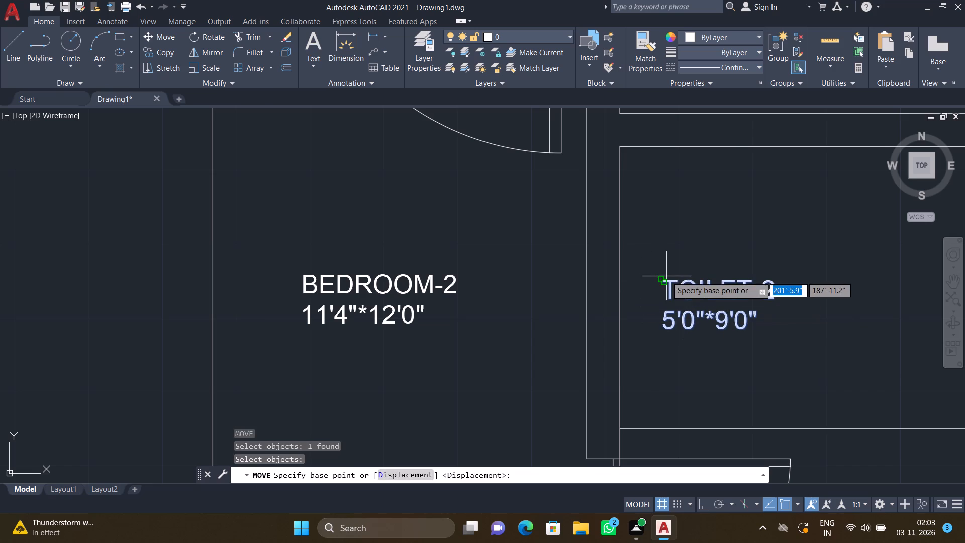
left_click_drag(666, 276, 673, 276)
scroll(754, 277, "down", 3)
scroll(770, 279, "up", 3)
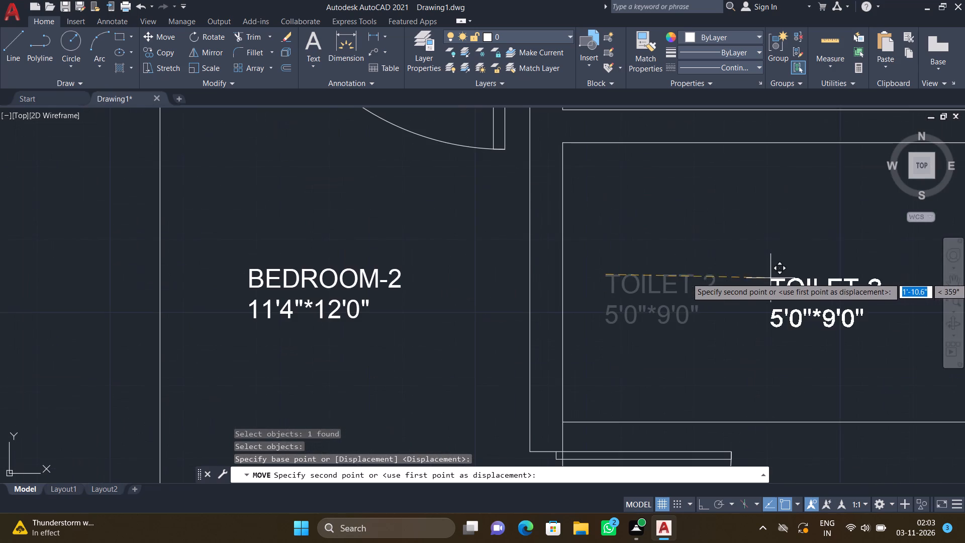
left_click(755, 255)
Place a multiline text box in the open floor south of the door in the room east of the TOILET-2 bathroom.
scroll(749, 257, "down", 4)
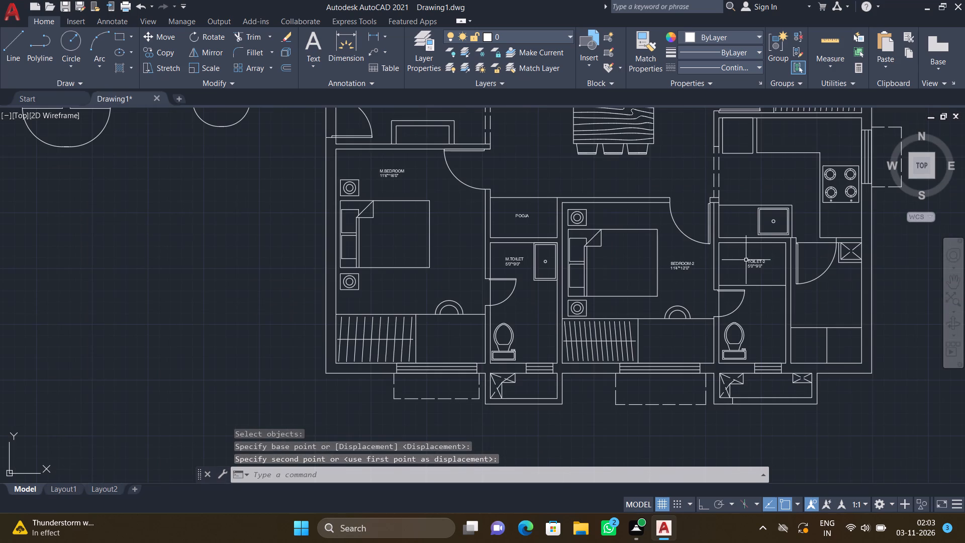
scroll(760, 271, "down", 2)
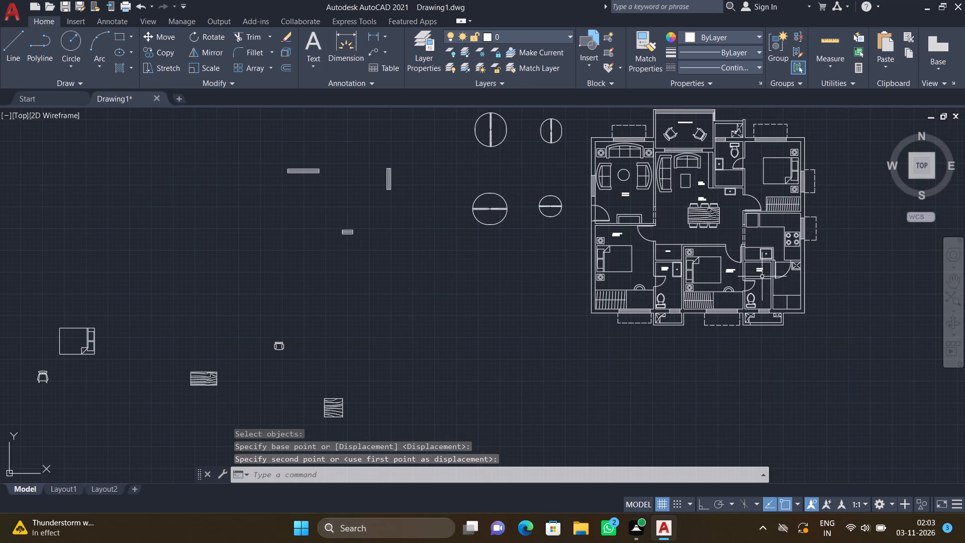
scroll(789, 290, "up", 5)
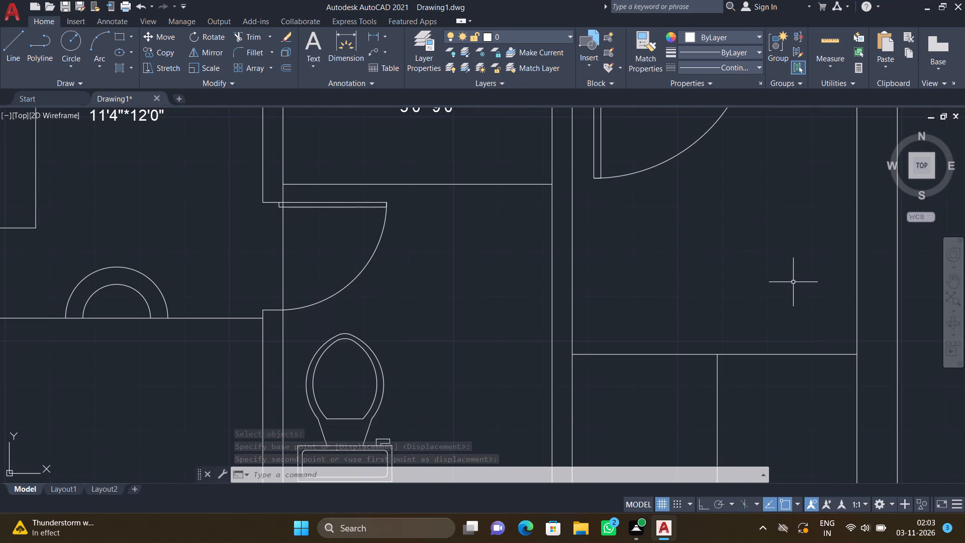
type("MT")
key("Return")
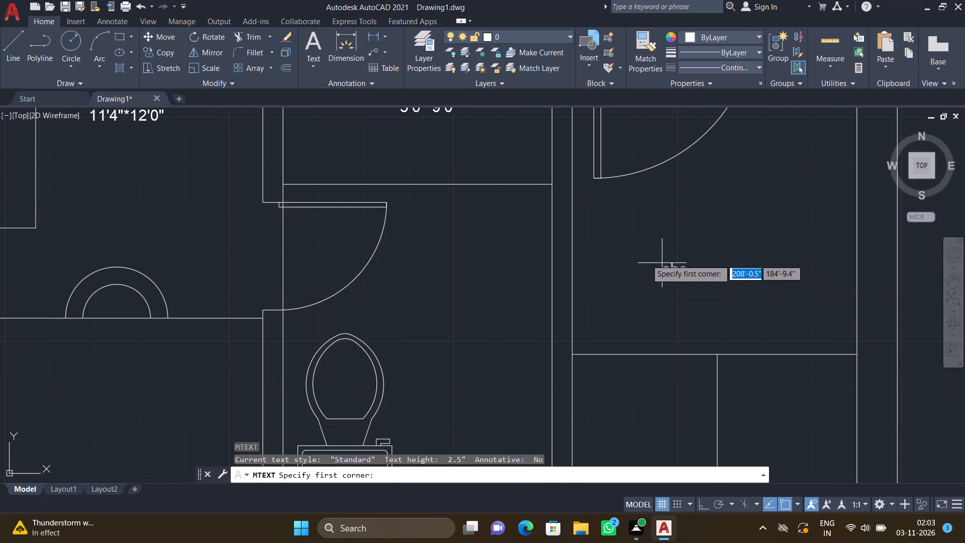
left_click(608, 225)
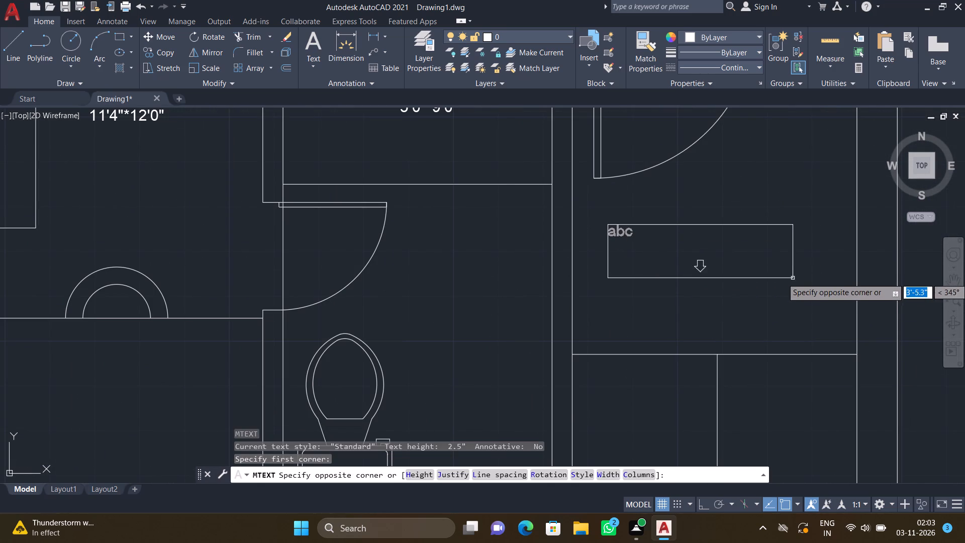
left_click(817, 306)
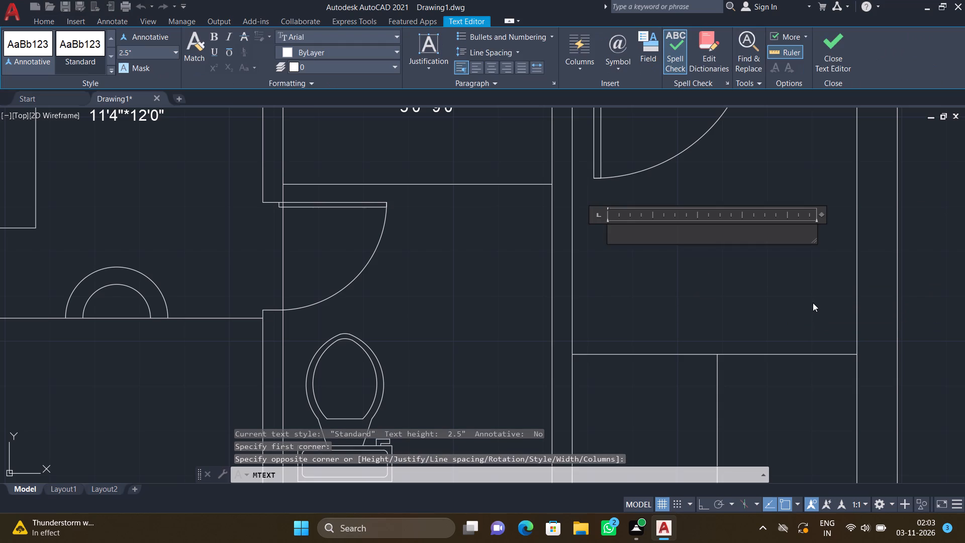
Enter the room label UTILITY with 5'7"*9'0" on the line below, and save the text.
type("UTILITY")
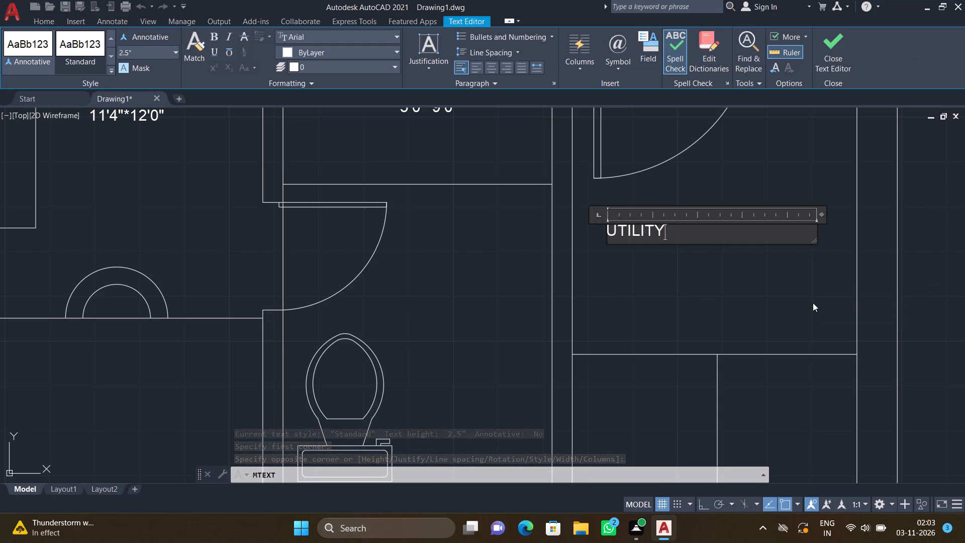
key("Return")
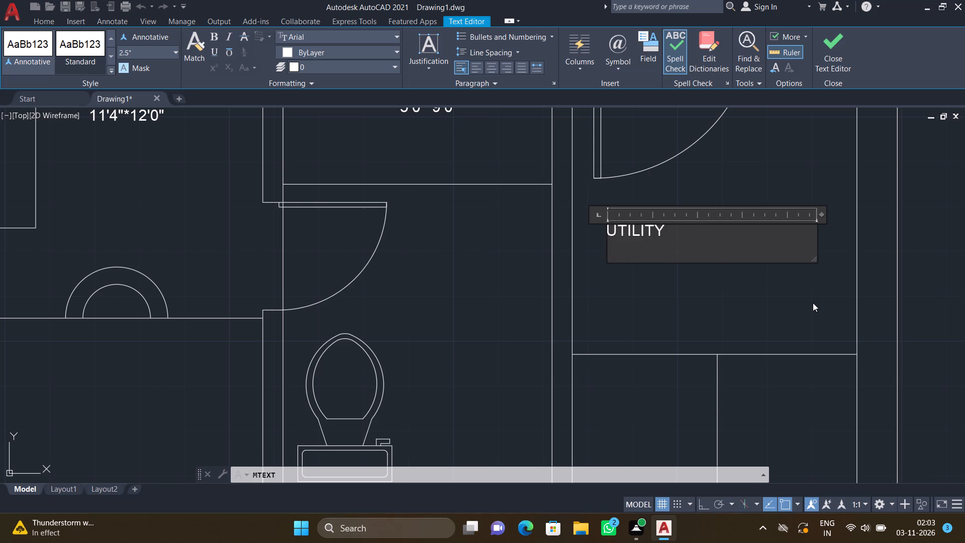
type("5'")
key("7")
key("shift+quotedbl")
key("asterisk")
type("9'")
key("0")
key("shift+quotedbl")
key("Return")
key("Escape")
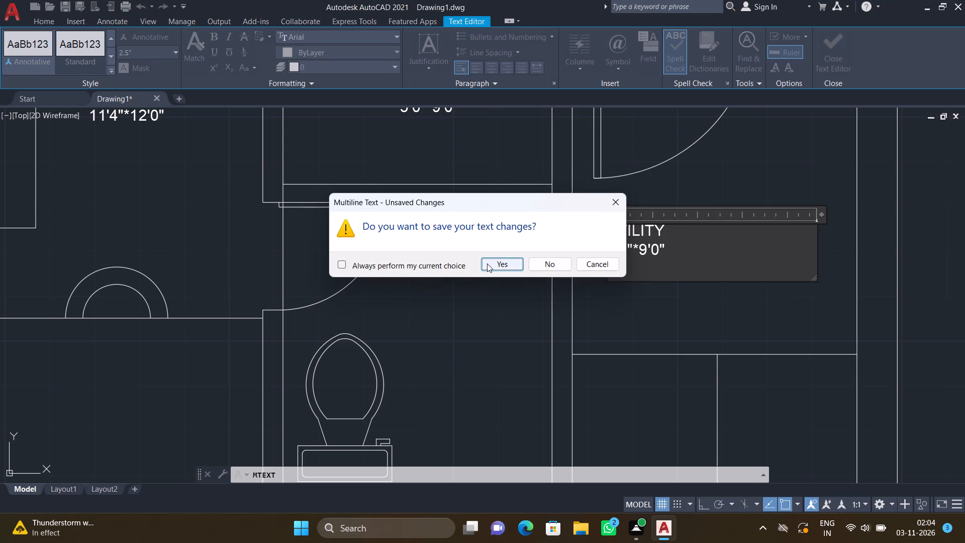
left_click(488, 263)
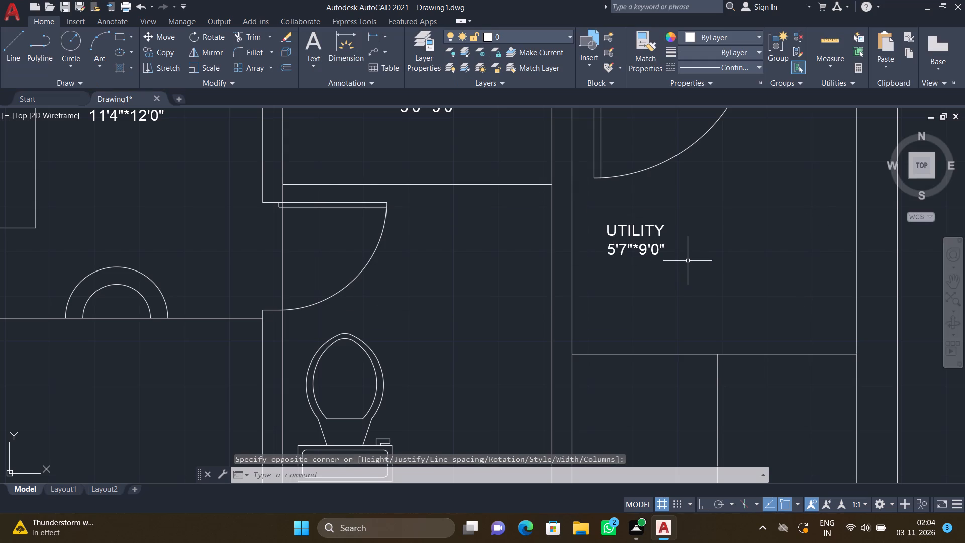
Move the UTILITY label about 1'-9" east and slightly south, into the middle of the open floor south of the door.
key("m")
key("Return")
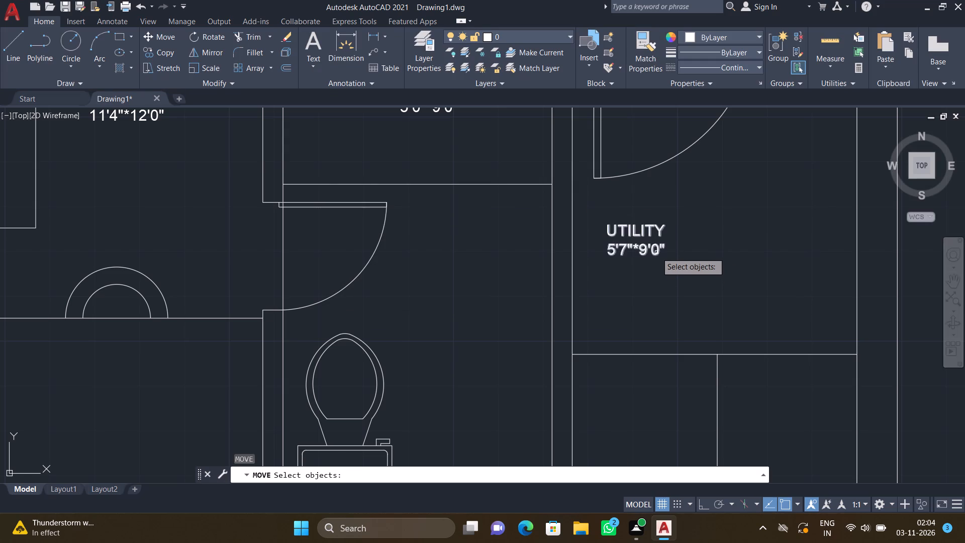
left_click(656, 252)
key("Return")
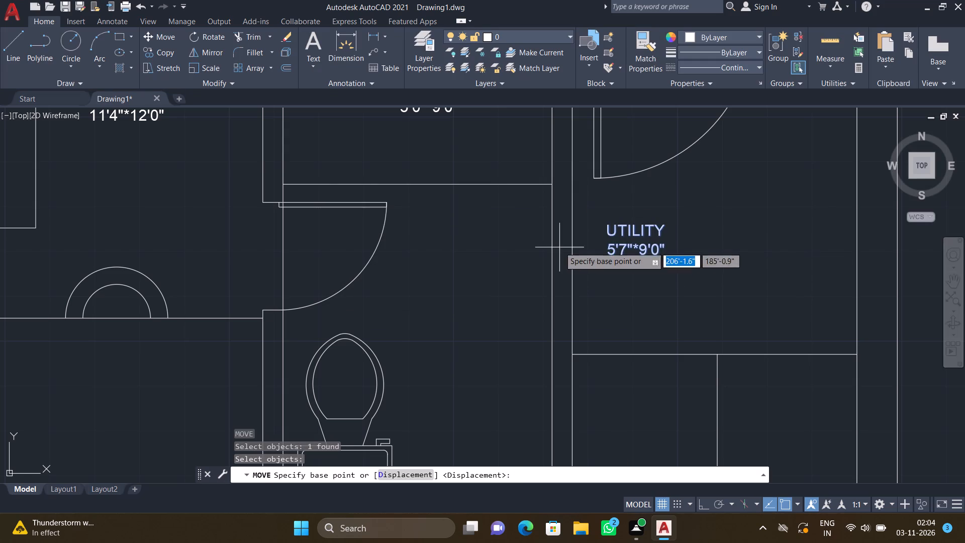
scroll(601, 227, "up", 1)
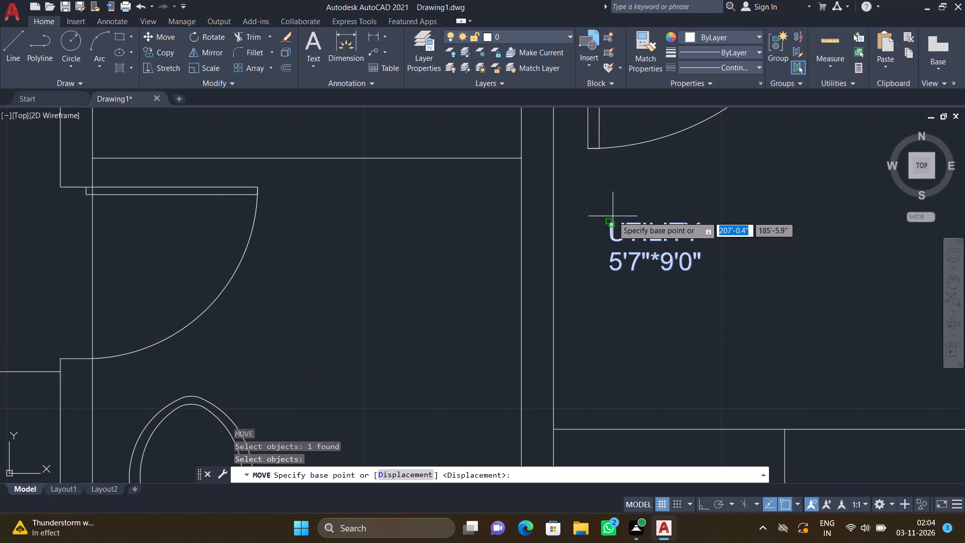
left_click(614, 217)
scroll(707, 237, "down", 1)
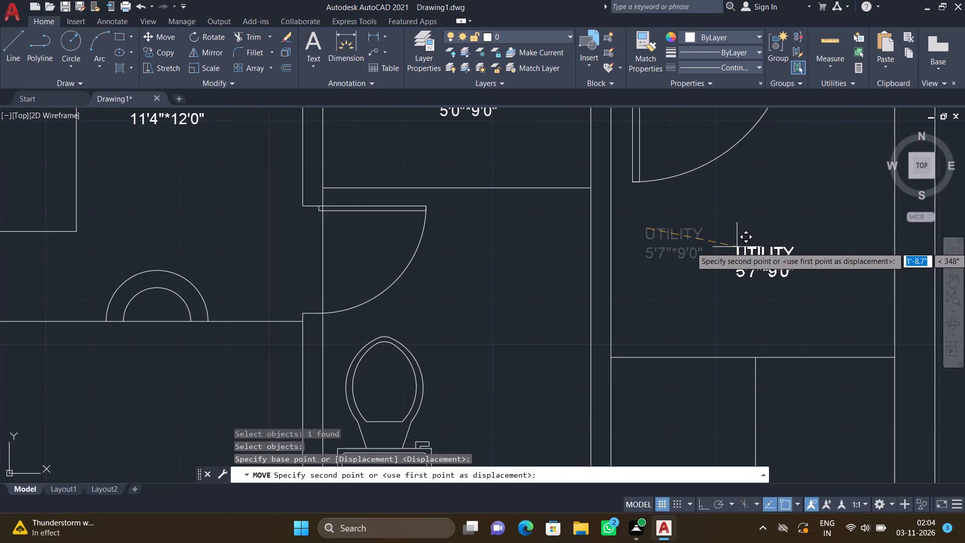
left_click(737, 247)
Place a multiline text box in the open kitchen floor, north of the sink counter and west of the stove.
scroll(720, 227, "down", 3)
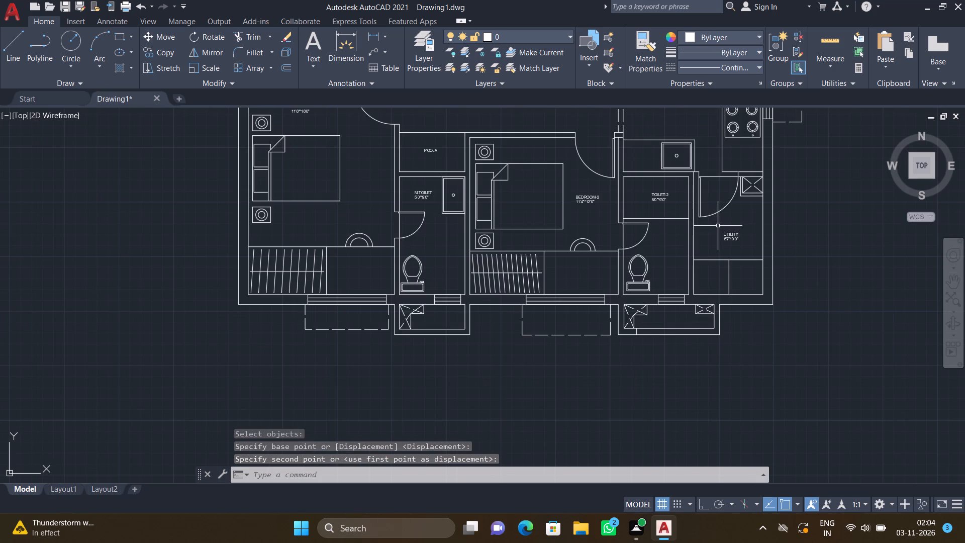
scroll(706, 261, "down", 1)
scroll(717, 274, "up", 3)
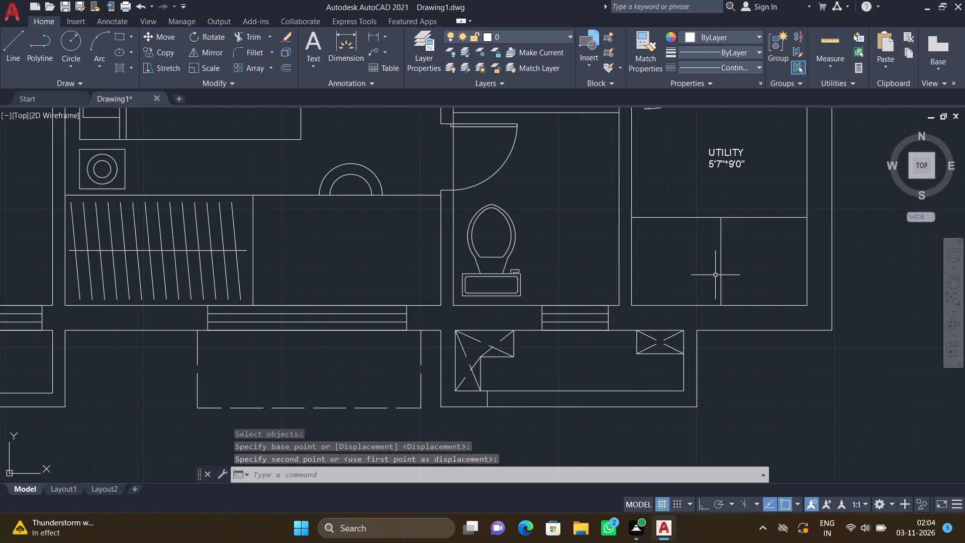
type("MT")
key("Return")
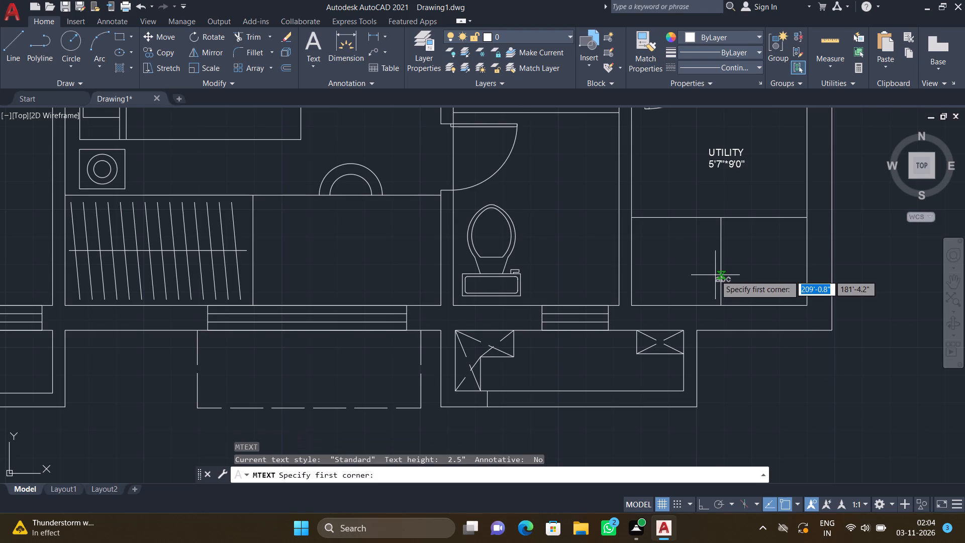
scroll(714, 275, "down", 4)
scroll(671, 148, "down", 1)
scroll(671, 148, "up", 1)
scroll(671, 147, "down", 2)
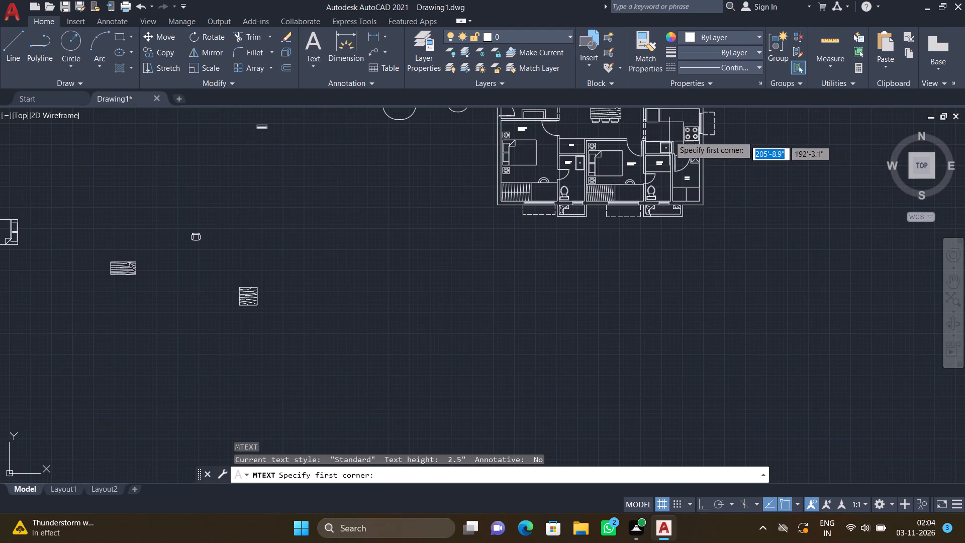
scroll(659, 121, "up", 2)
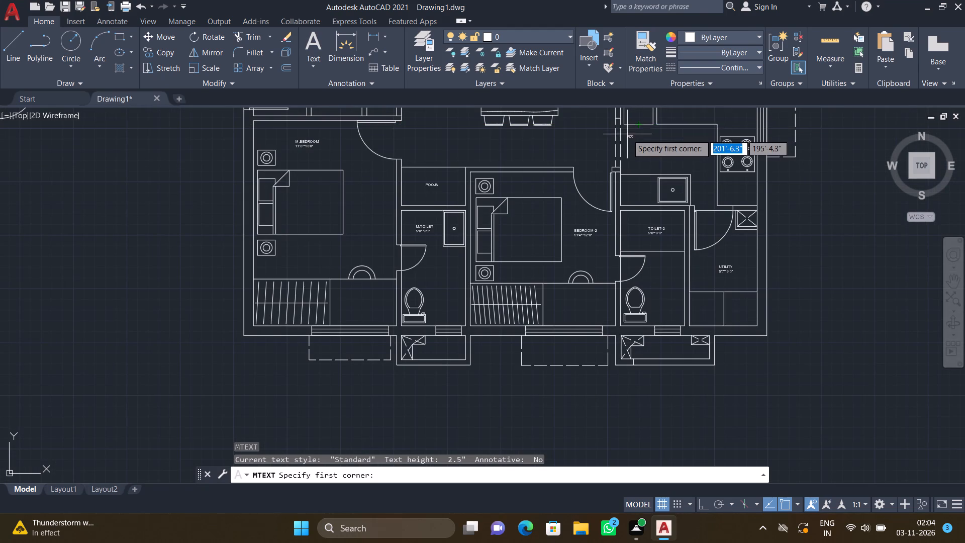
scroll(627, 135, "up", 3)
scroll(660, 139, "down", 2)
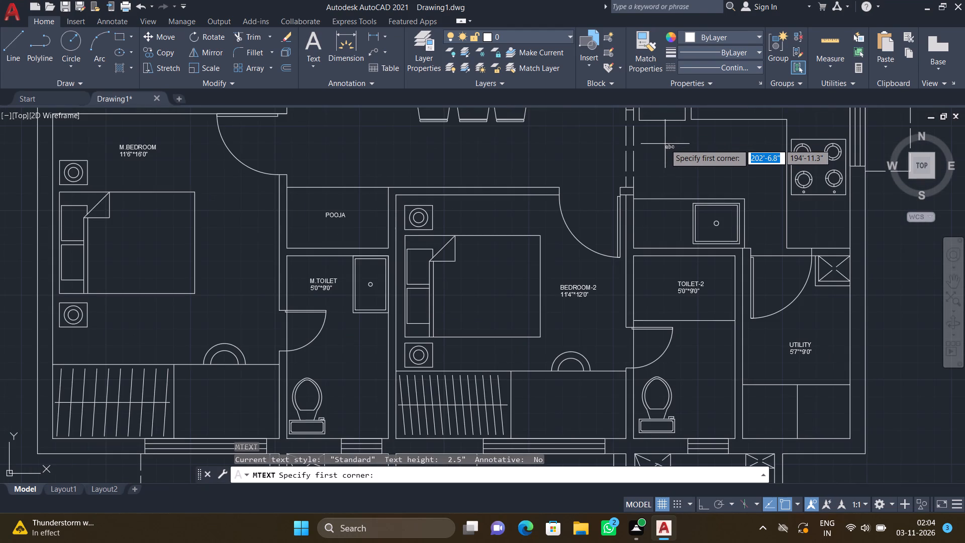
left_click(665, 144)
scroll(749, 169, "up", 2)
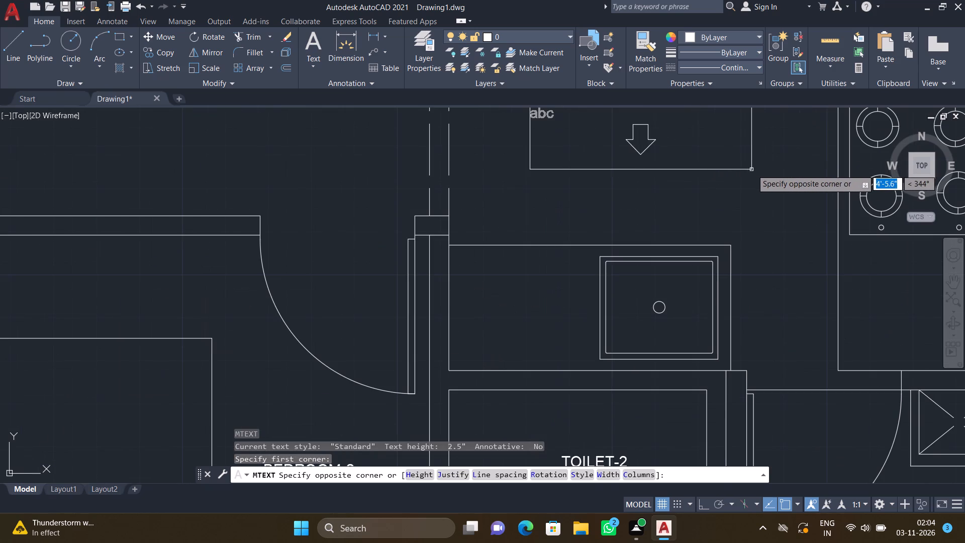
scroll(776, 187, "down", 2)
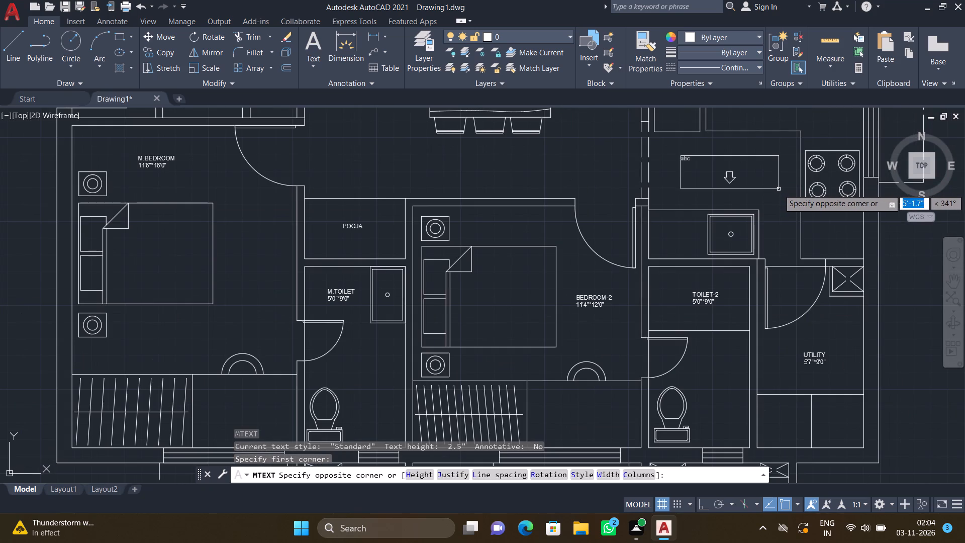
left_click(778, 189)
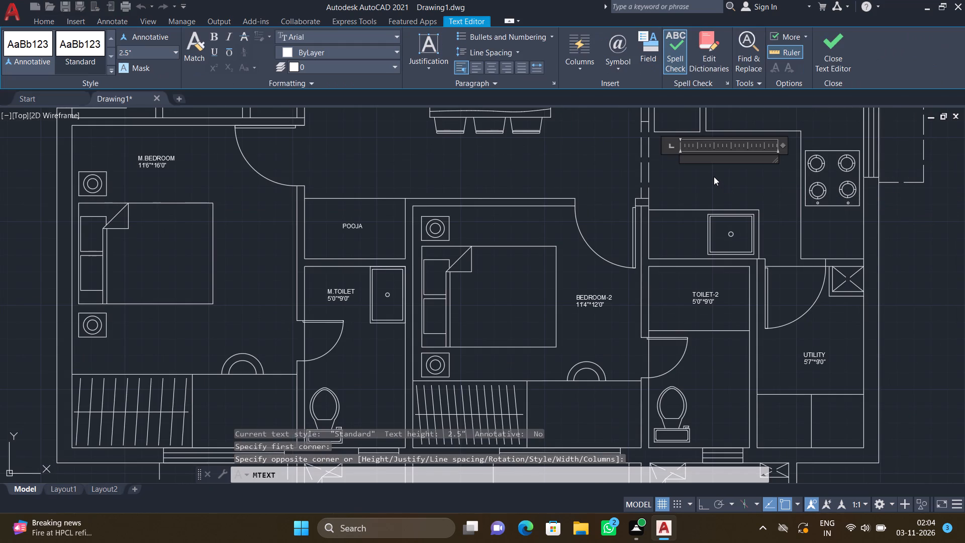
Enter the room label KITCHEN with 11'0"*9'0" on the line below, and save the text.
type("KI")
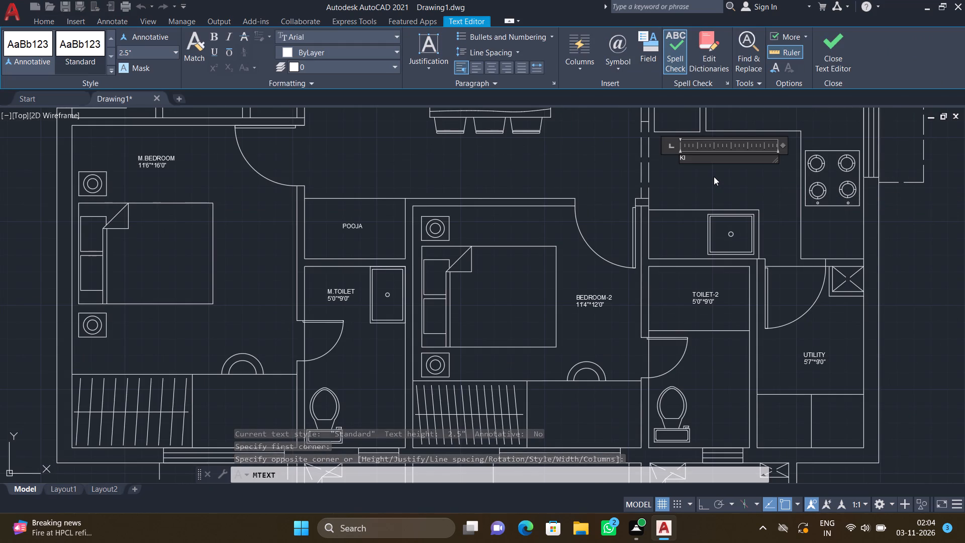
type("TCHEN")
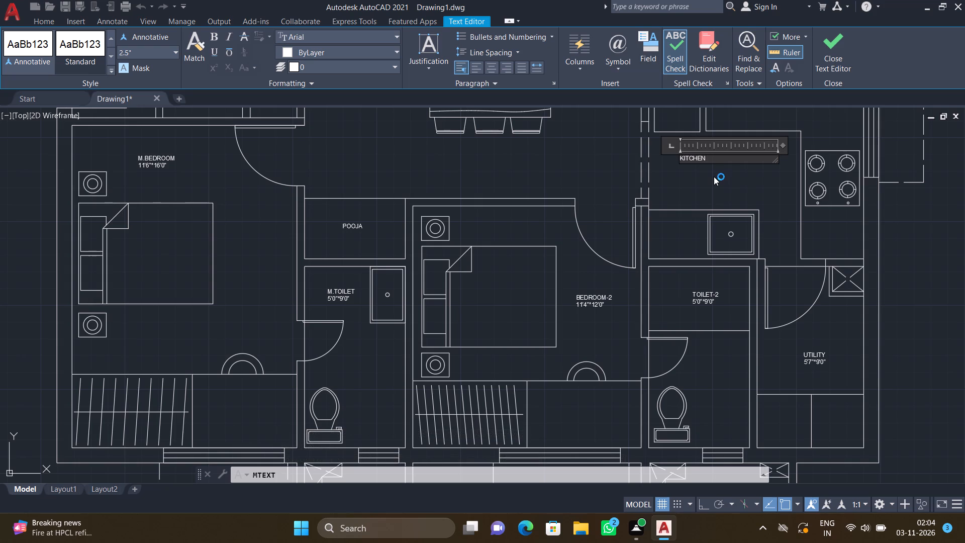
key("Return")
type("11'")
type("0\"*")
type("9'")
key("0")
key("shift+quotedbl")
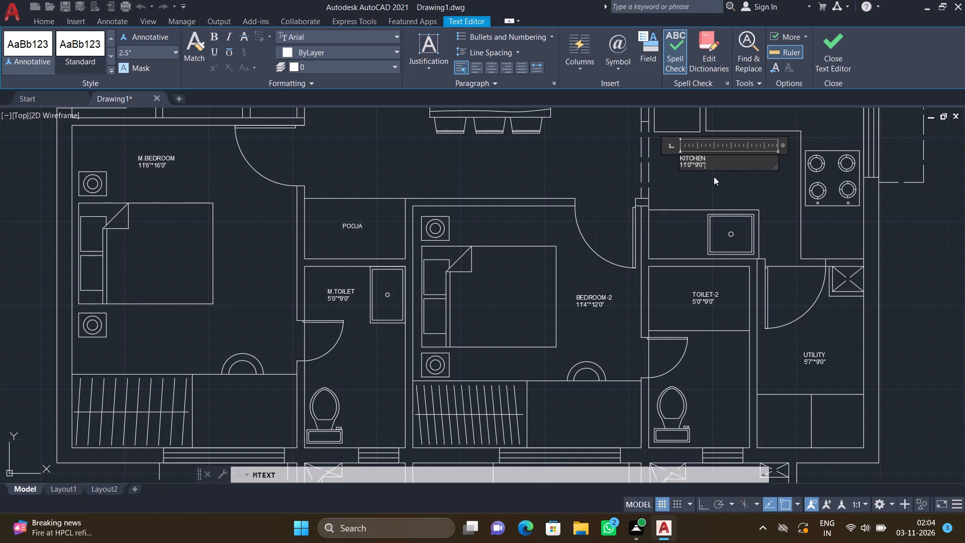
key("Return")
key("Escape")
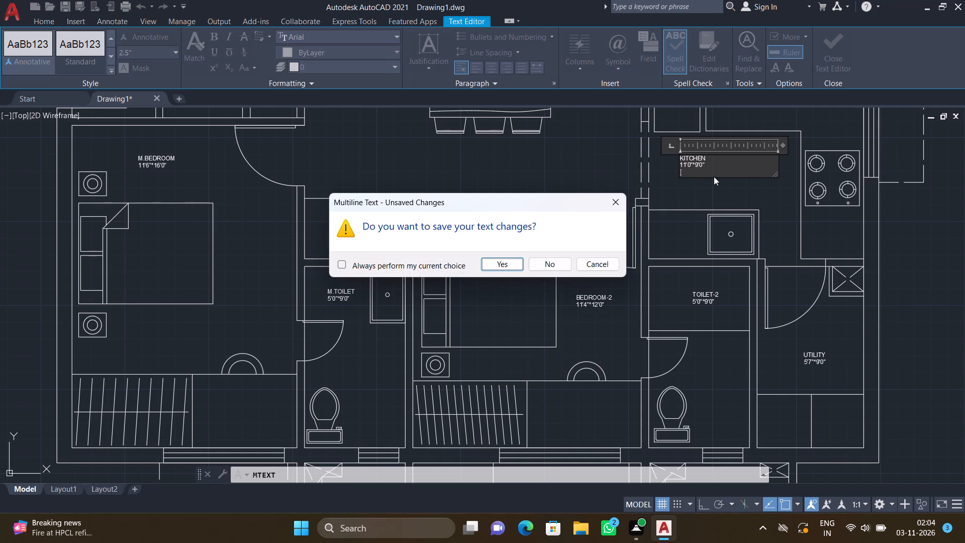
left_click(498, 268)
Move the KITCHEN label southeast, toward the middle of the open floor between the sink counter and the stove.
scroll(713, 170, "up", 1)
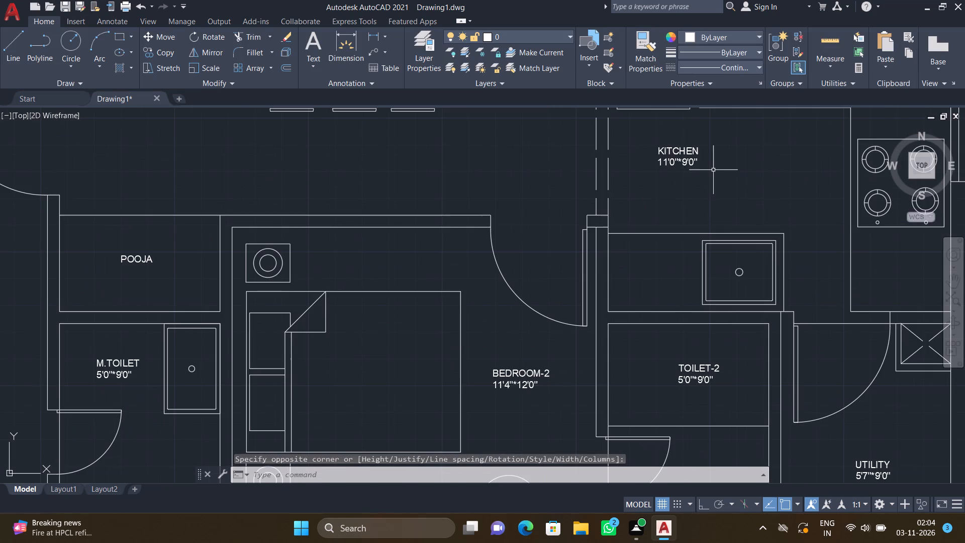
key("m")
key("Return")
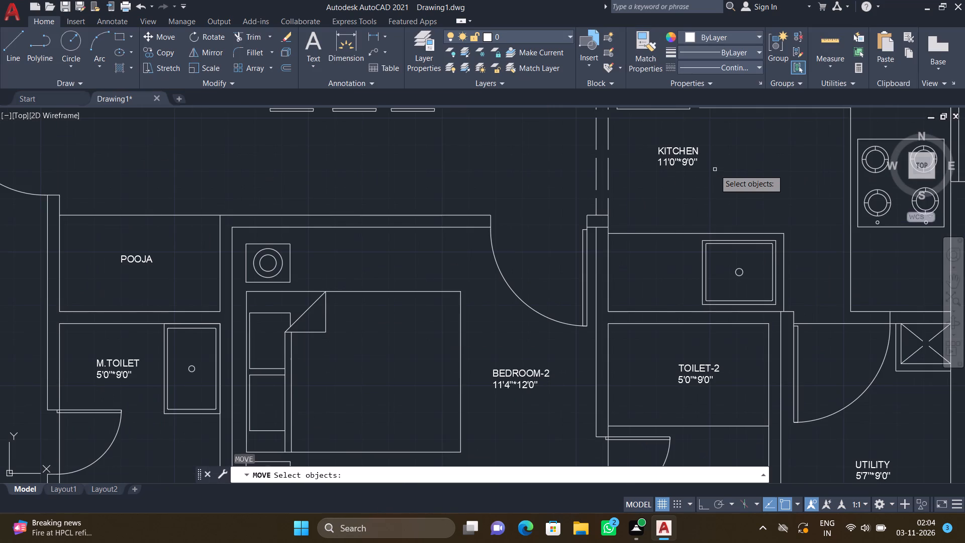
left_click(691, 163)
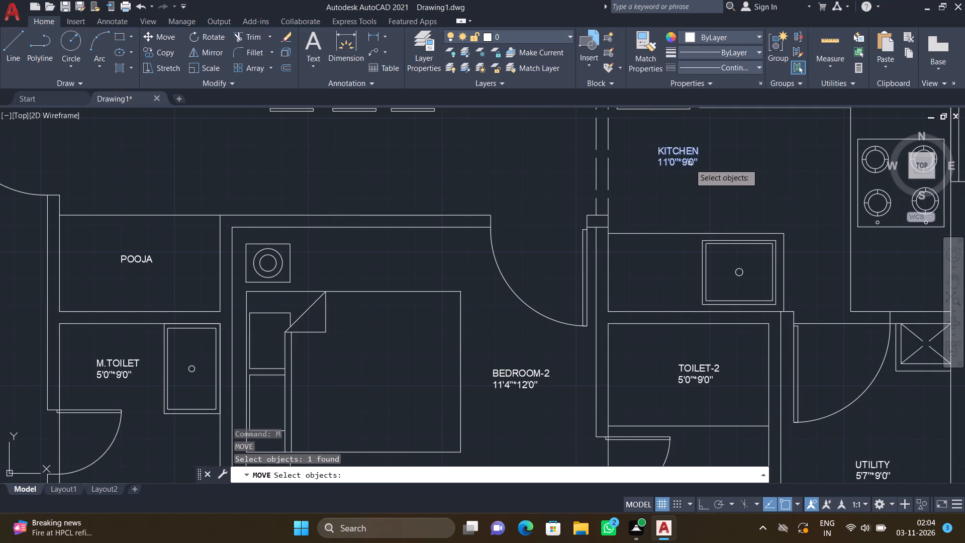
key("Return")
scroll(653, 152, "up", 2)
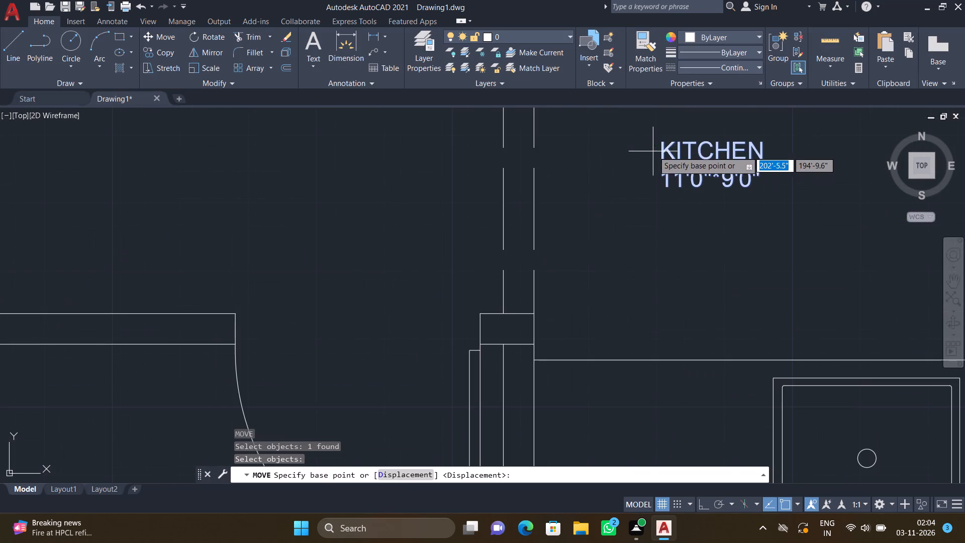
left_click(662, 138)
scroll(699, 179, "down", 3)
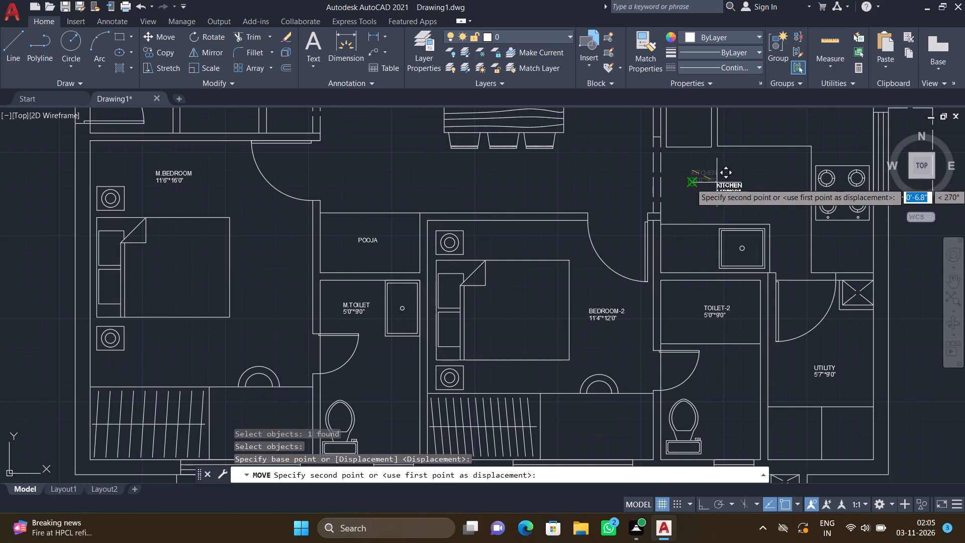
left_click(724, 185)
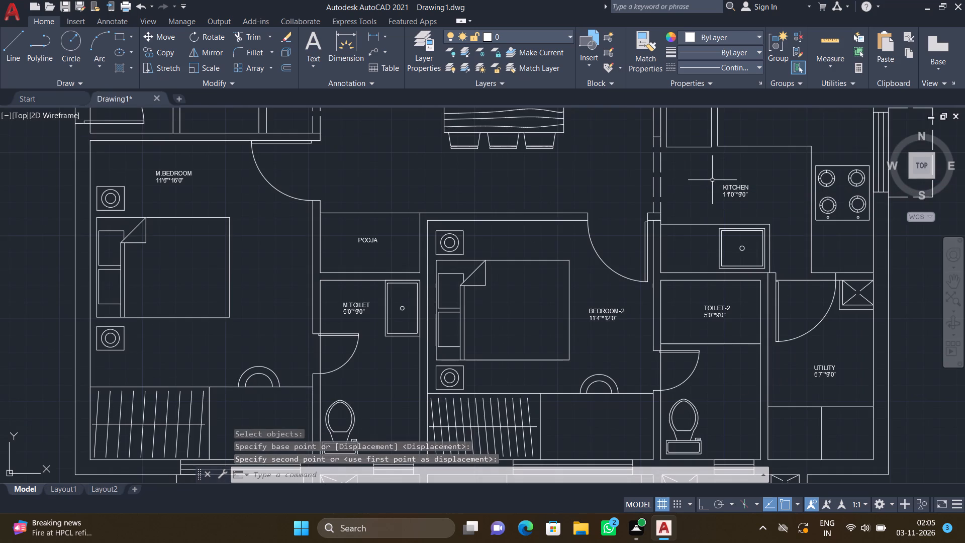
Place a small multiline text box in the northern arm of the crossed L-shaped shaft south of the M.TOILET.
scroll(678, 195, "down", 4)
scroll(649, 175, "up", 3)
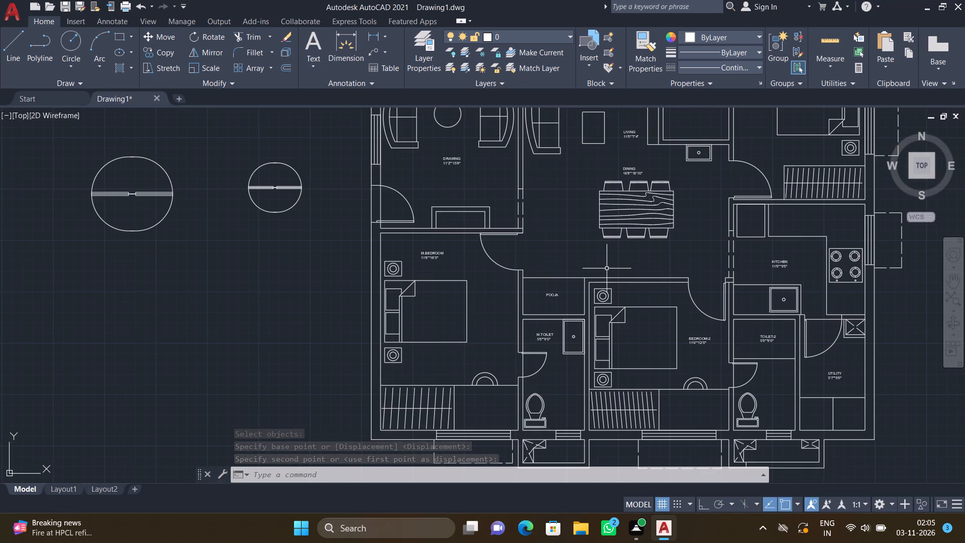
scroll(536, 429, "down", 2)
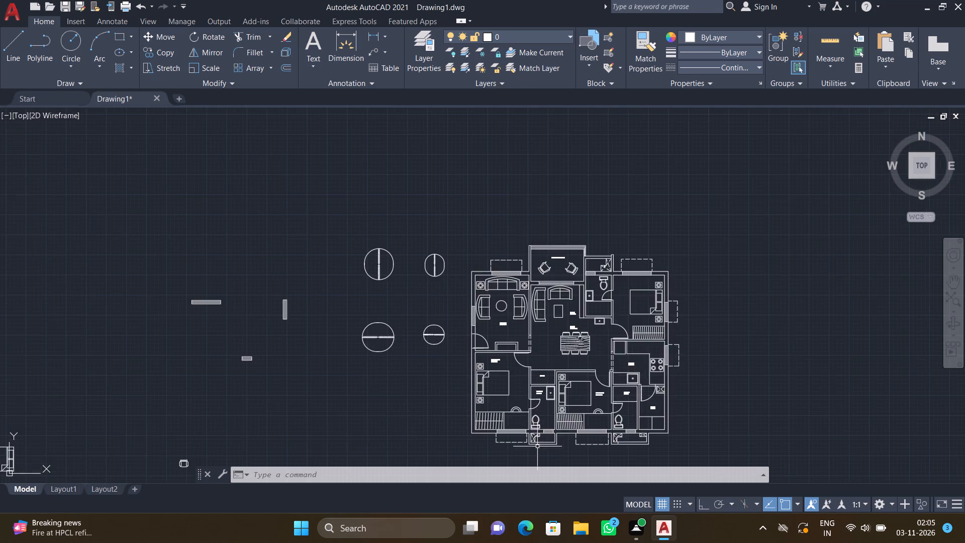
scroll(537, 448, "up", 4)
scroll(515, 358, "up", 3)
key("m")
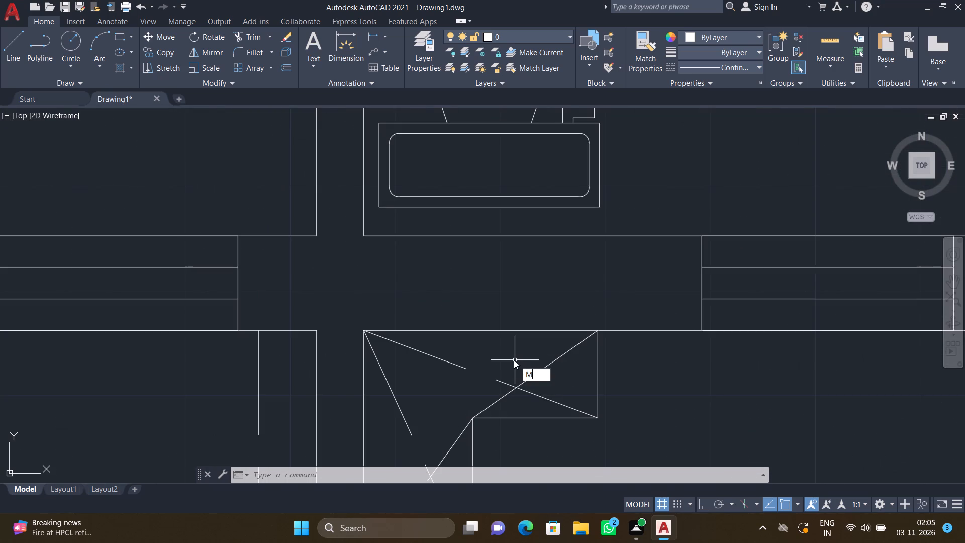
key("t")
key("Return")
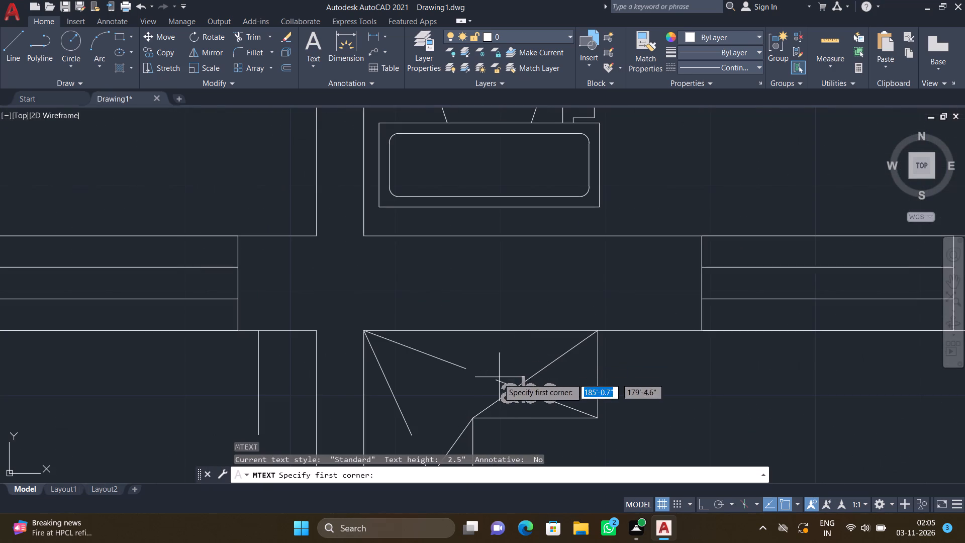
scroll(494, 374, "up", 2)
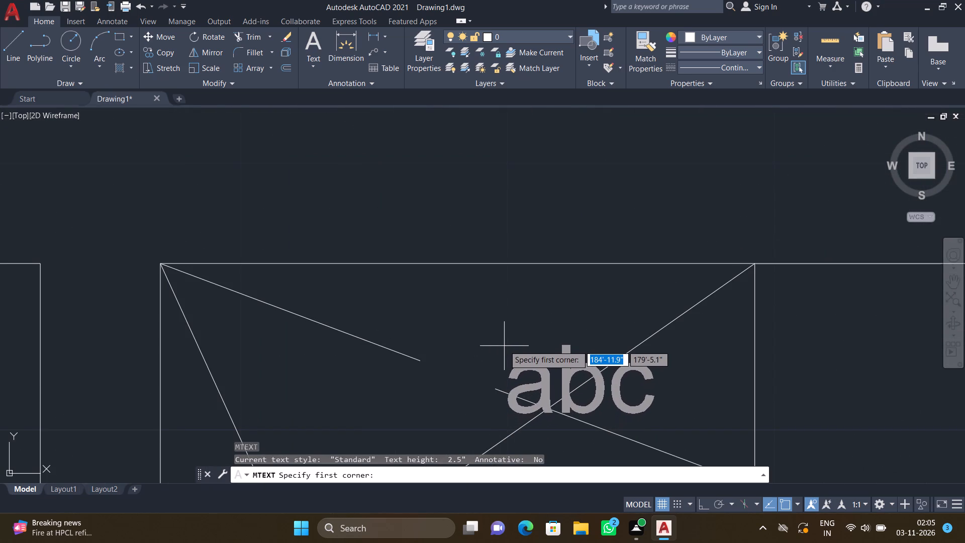
left_click_drag(504, 344, 512, 347)
left_click(584, 376)
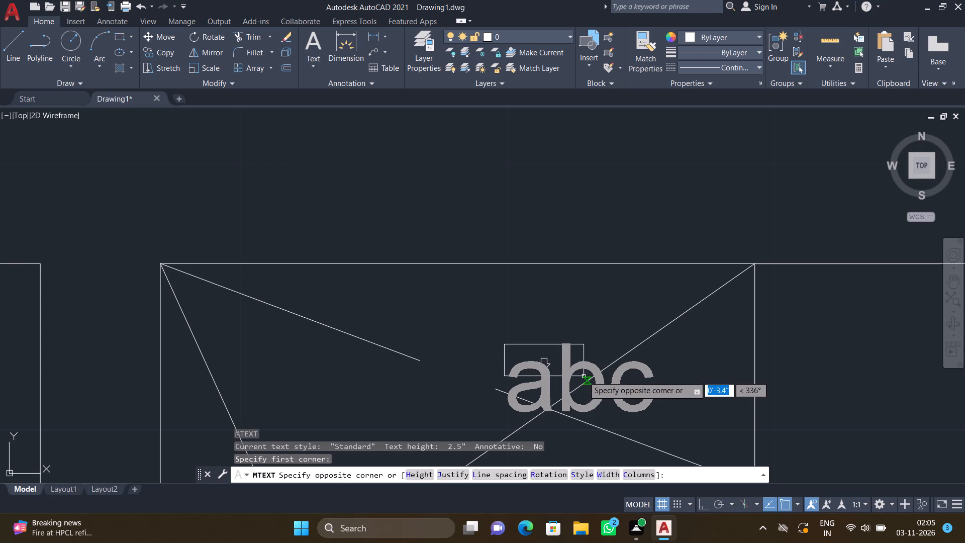
Enter the shaft label D and save the text.
key("d")
key("Return")
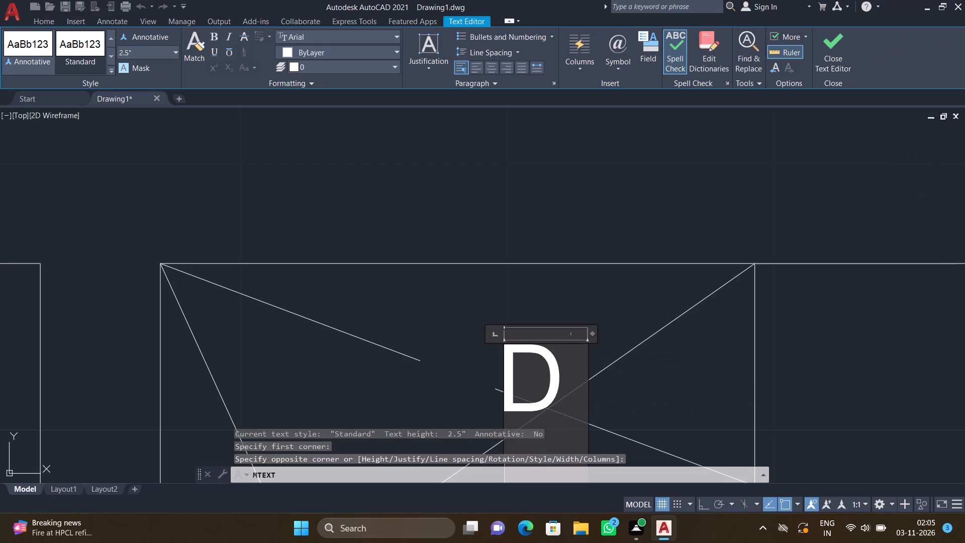
key("Escape")
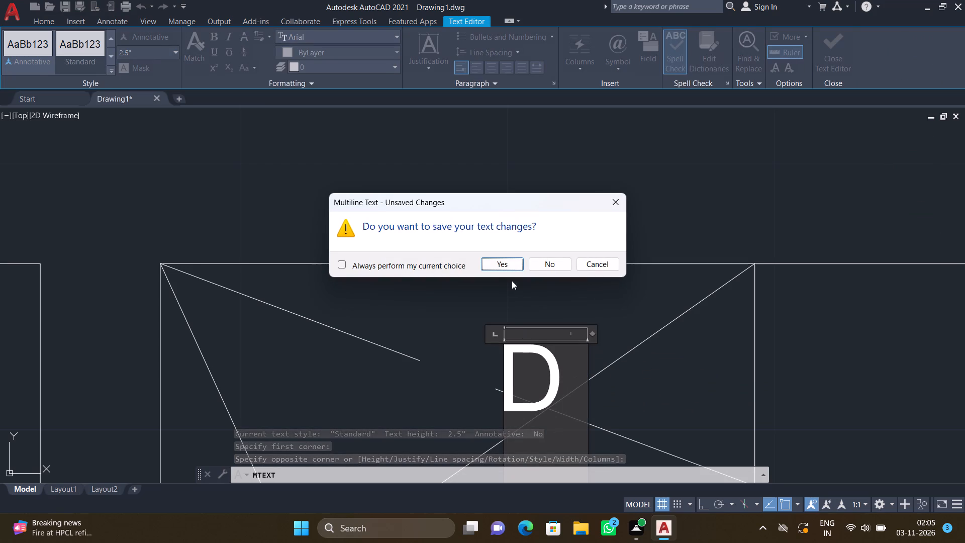
left_click(506, 267)
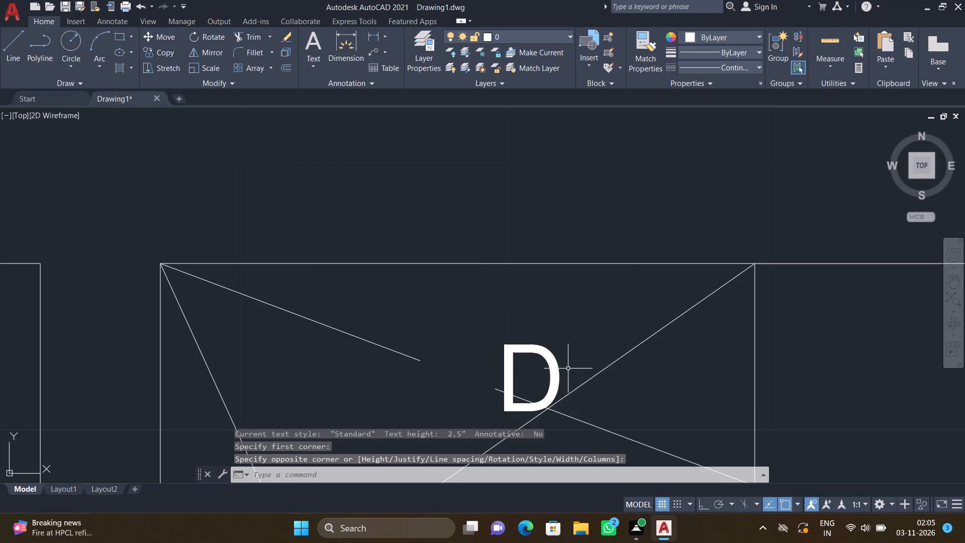
Move the D label slightly north, clear of the crossing diagonals in the L-shaped shaft south of the M.TOILET.
key("m")
key("Return")
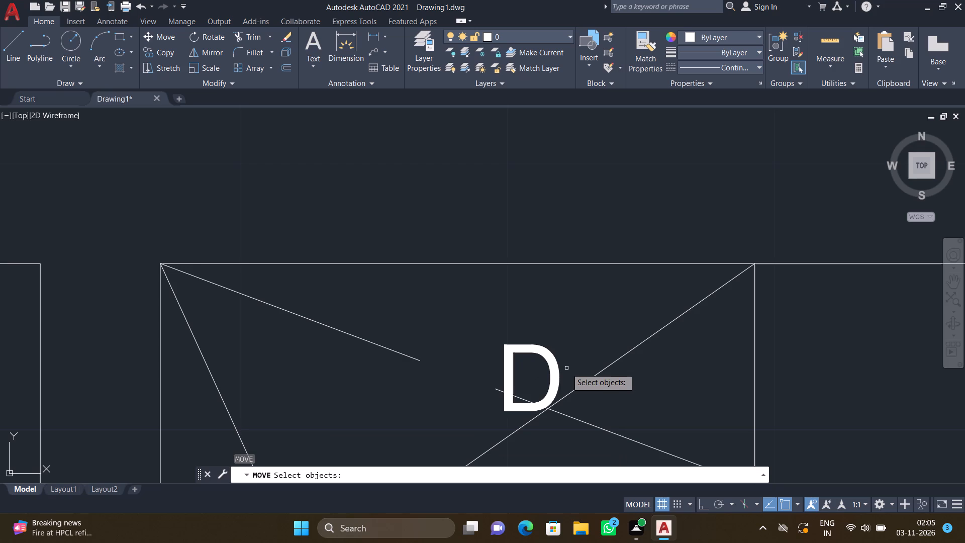
left_click(558, 362)
key("Return")
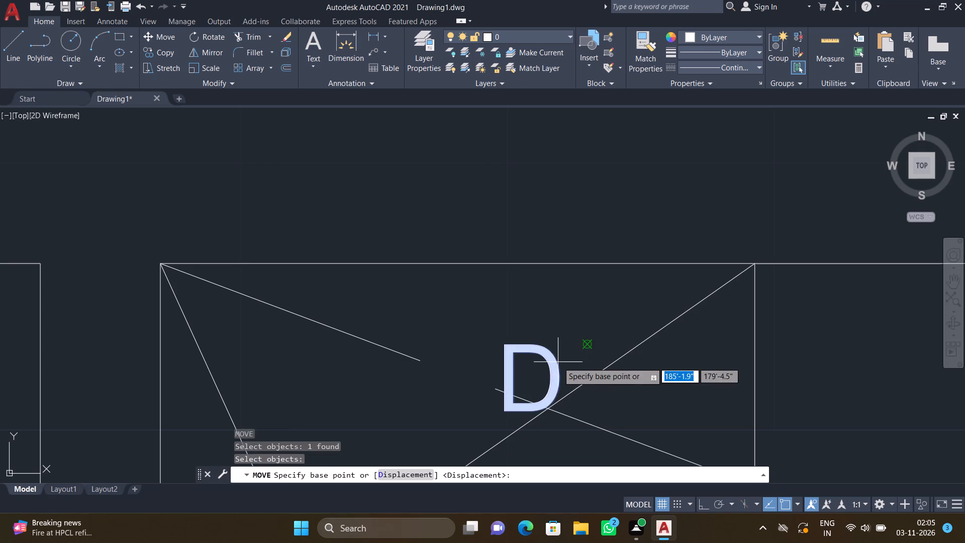
left_click(506, 344)
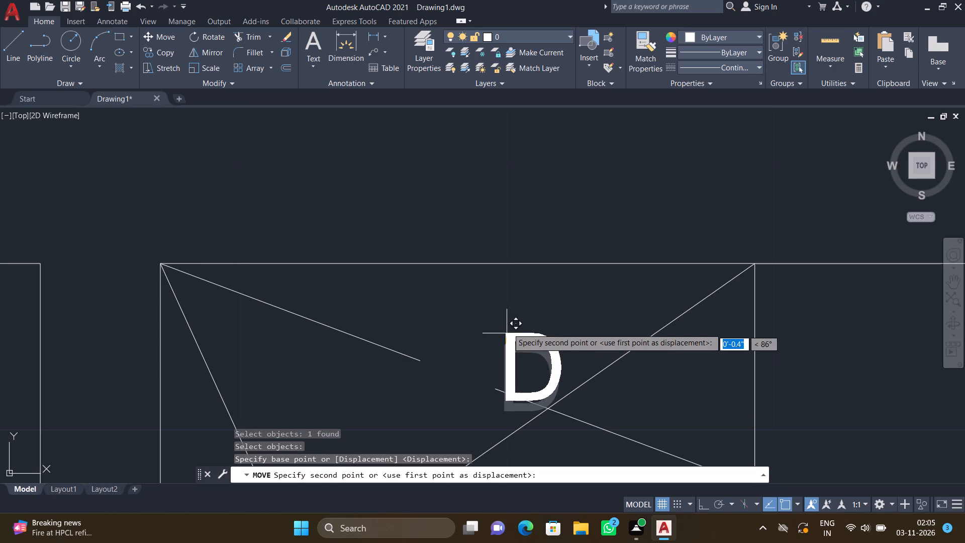
left_click(515, 313)
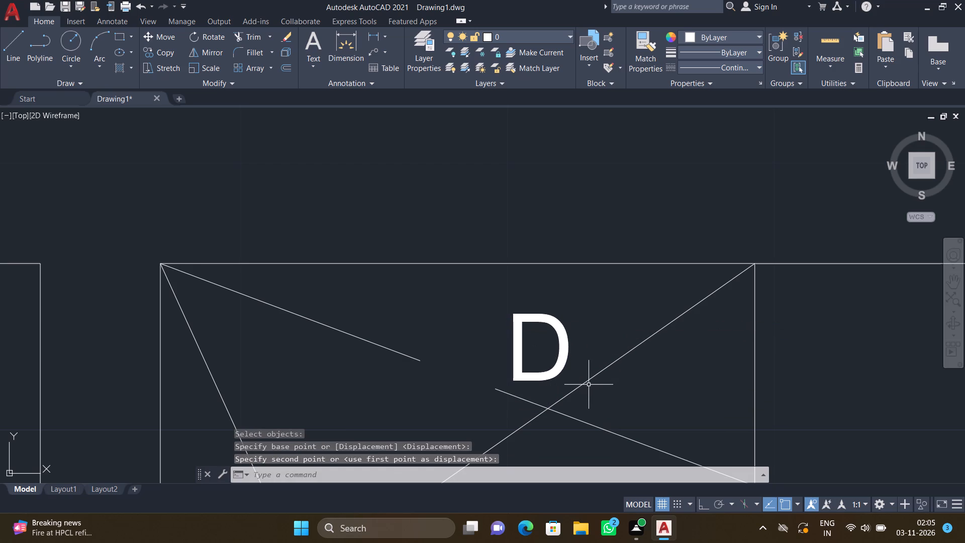
Add a multiline text label D in the northern arm of the crossed L-shaped shaft south of TOILET-2, and save the text.
scroll(583, 387, "down", 5)
scroll(671, 398, "down", 4)
scroll(747, 394, "up", 3)
scroll(697, 414, "up", 4)
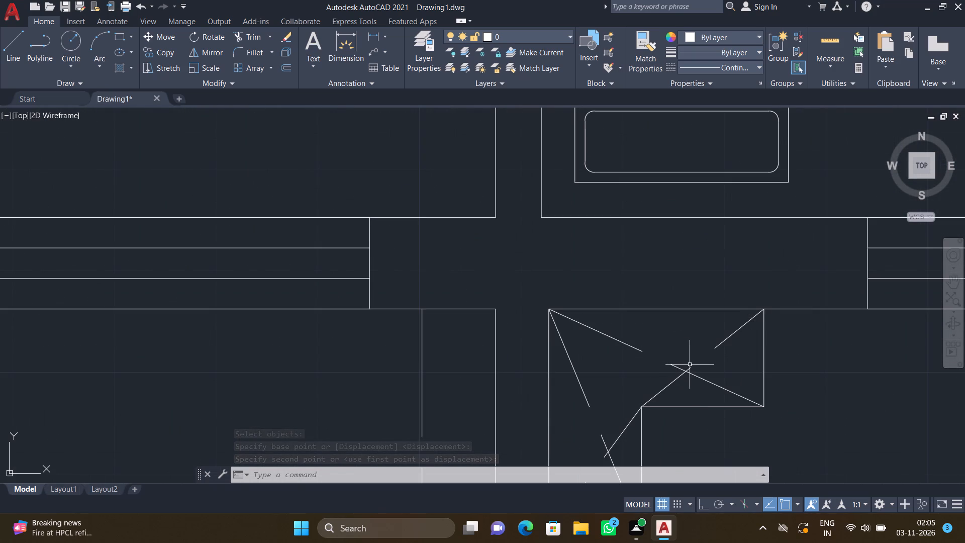
type("MT")
key("Return")
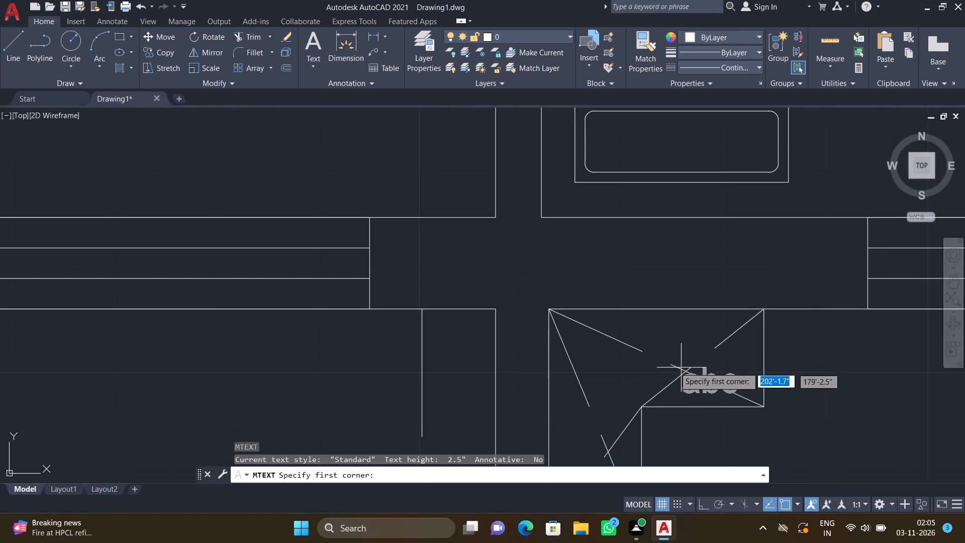
scroll(672, 361, "up", 3)
left_click_drag(671, 311, 677, 316)
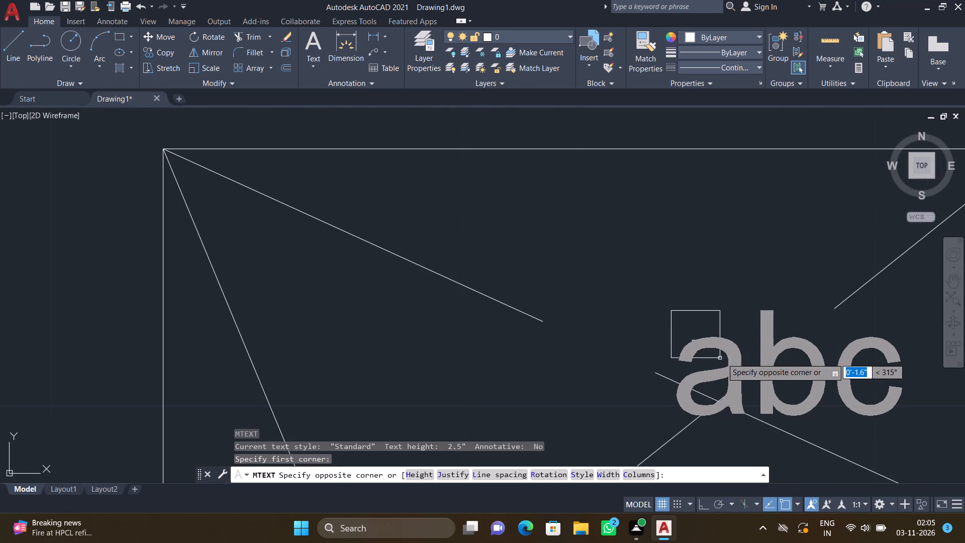
left_click(736, 357)
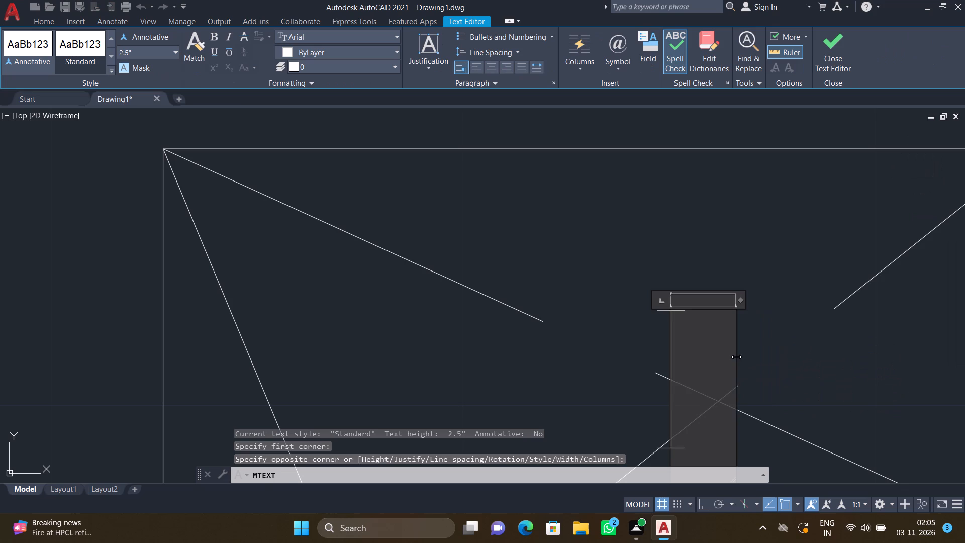
key("d")
key("Return")
key("Escape")
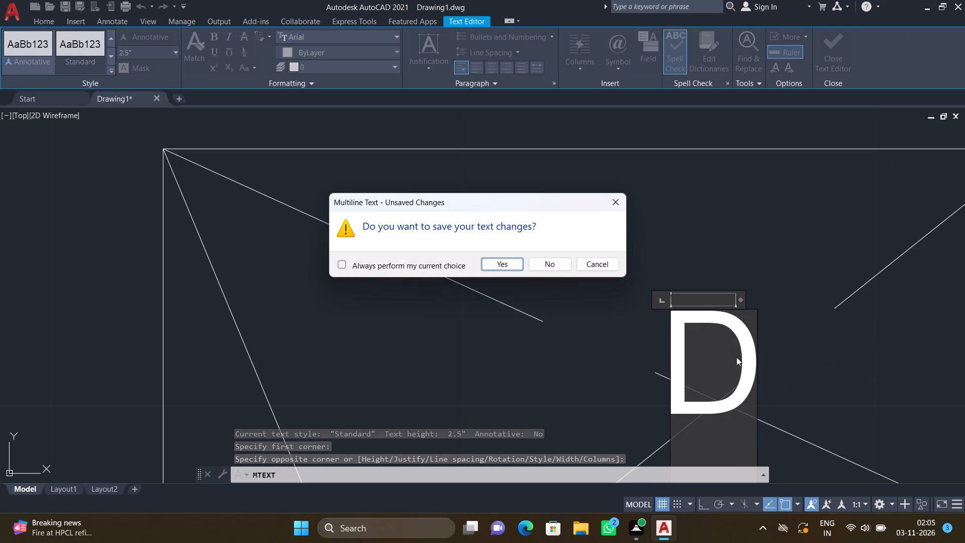
left_click(519, 267)
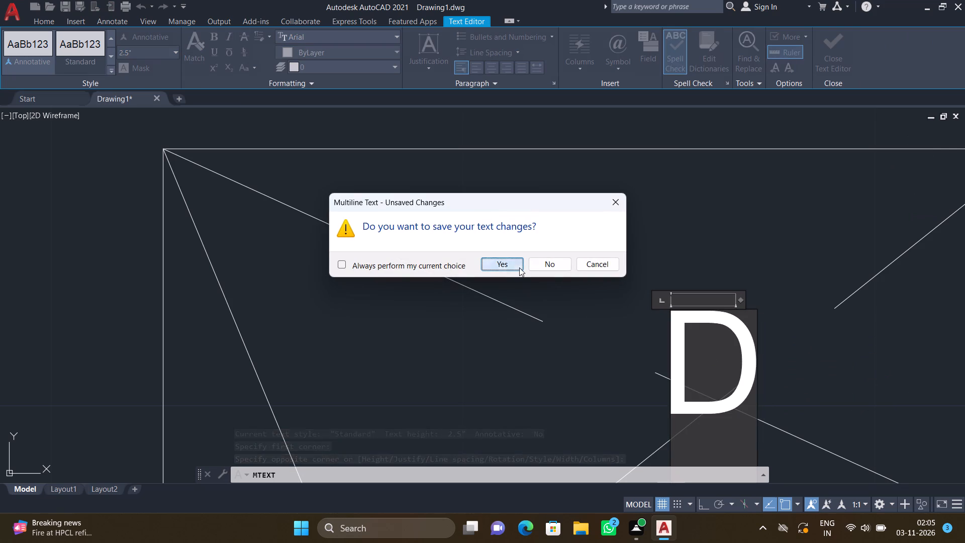
Move this D label straight north, above the crossing diagonals of the L-shaped shaft south of TOILET-2.
key("m")
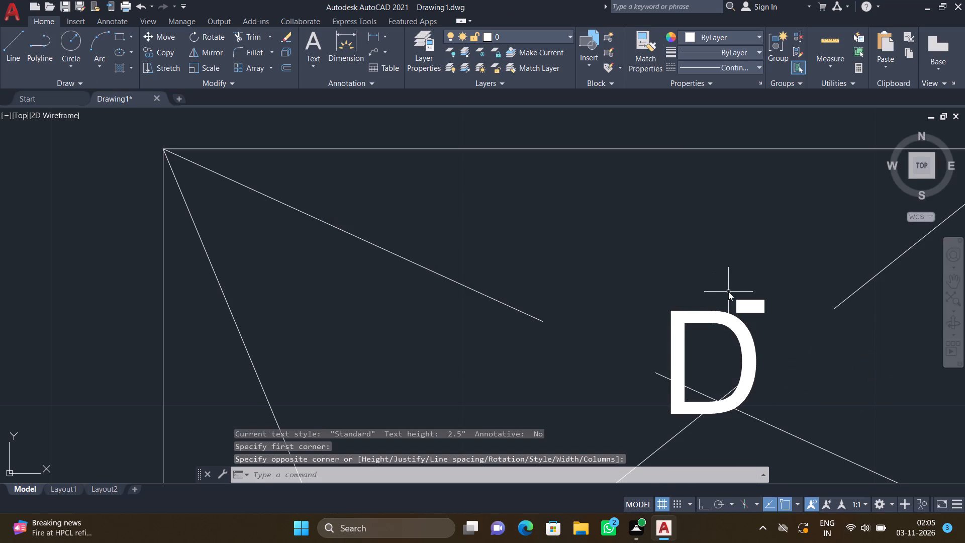
key("Return")
left_click(689, 312)
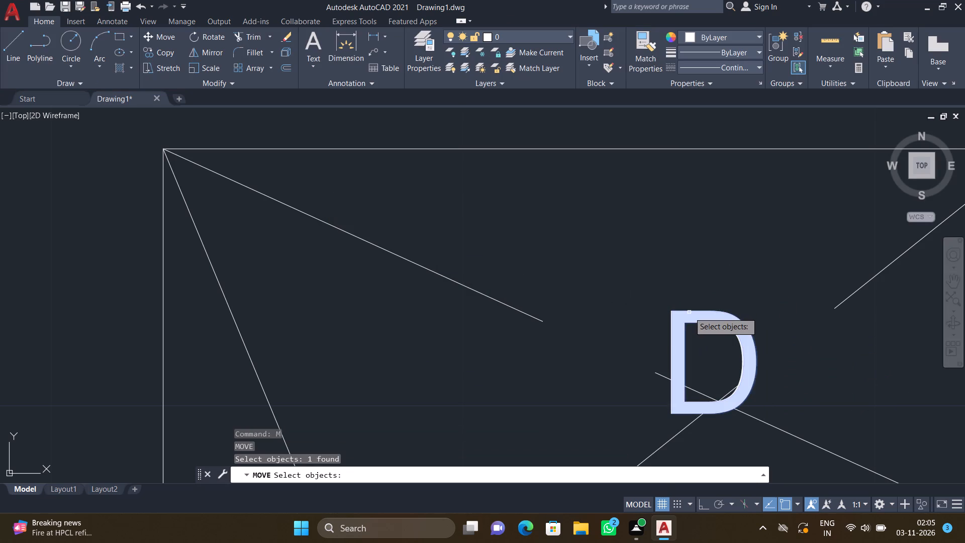
key("Return")
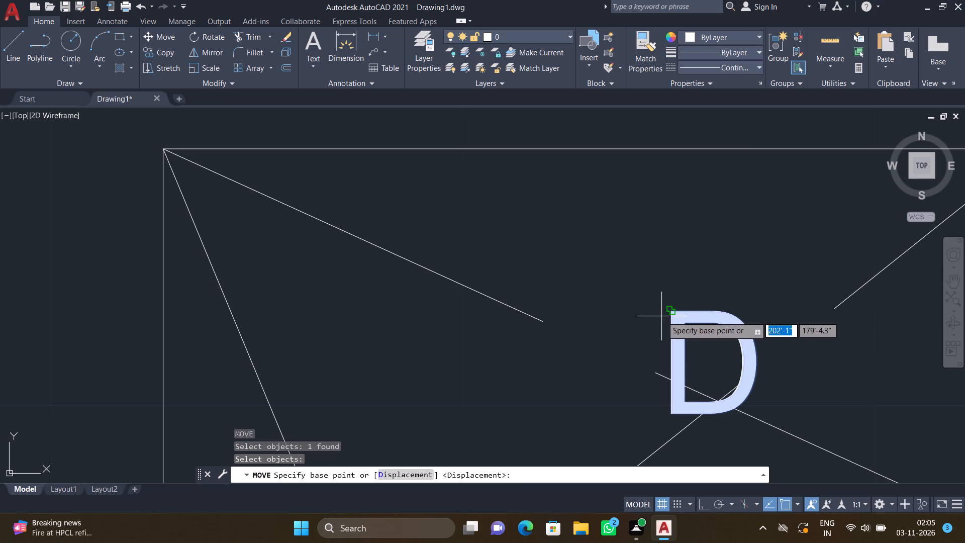
left_click(672, 311)
left_click(671, 263)
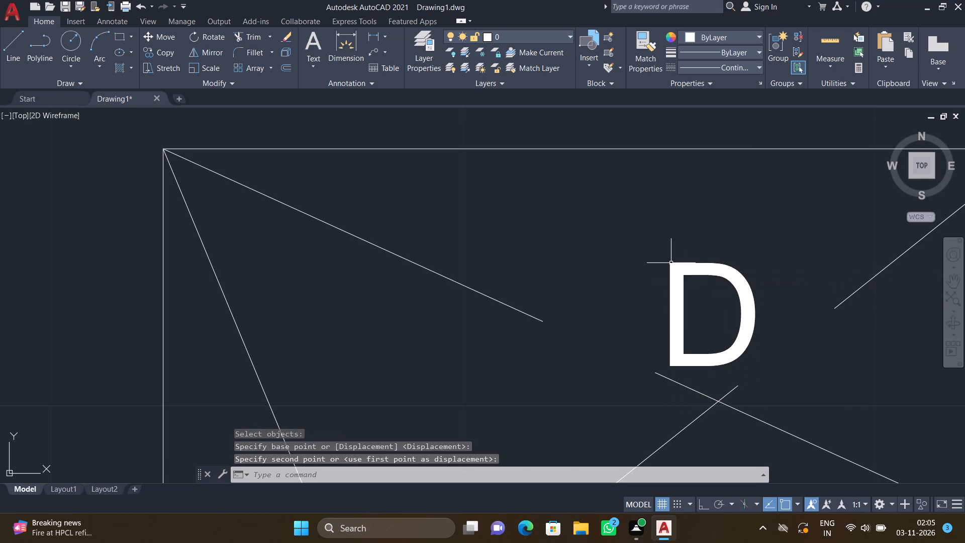
Add a multiline text label D in the central gap of the small crossed rectangular shaft southeast of TOILET-2, and save the text.
scroll(674, 268, "down", 4)
scroll(748, 309, "down", 4)
scroll(814, 307, "up", 2)
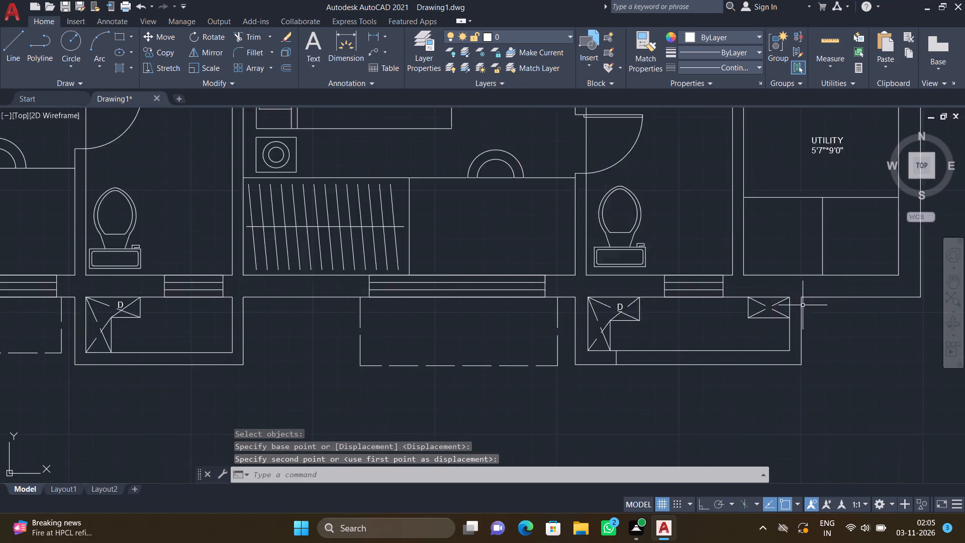
scroll(801, 305, "up", 1)
scroll(760, 313, "up", 3)
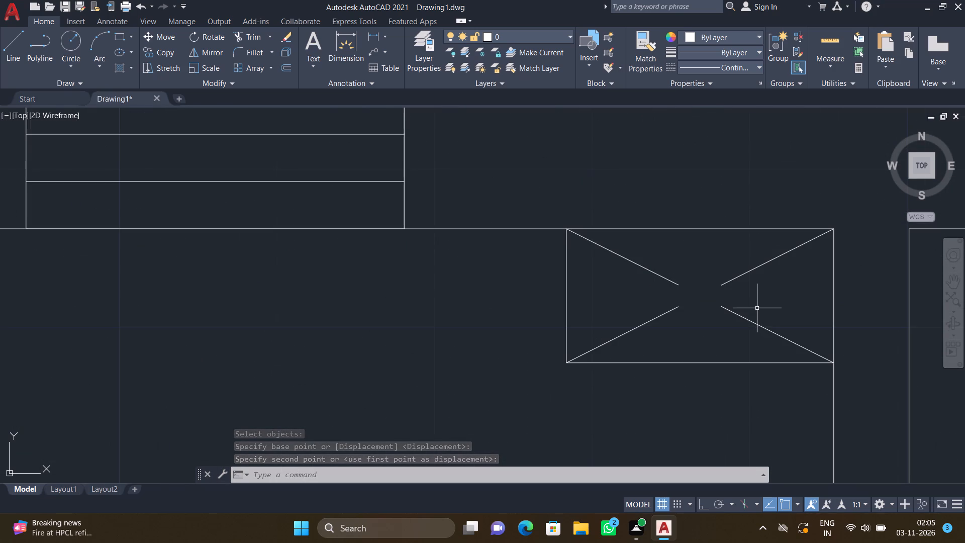
type("MT")
key("Return")
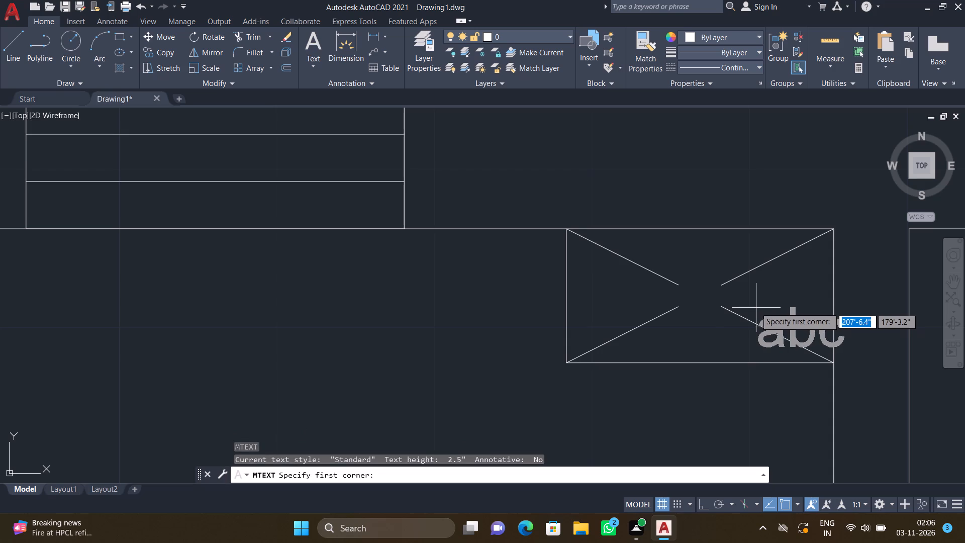
scroll(690, 307, "up", 2)
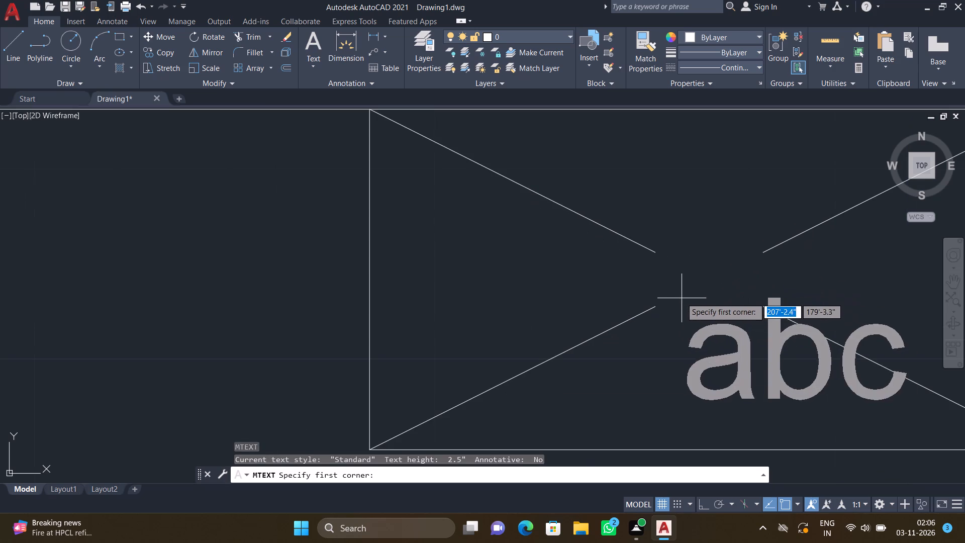
scroll(667, 287, "up", 2)
left_click_drag(649, 200, 651, 205)
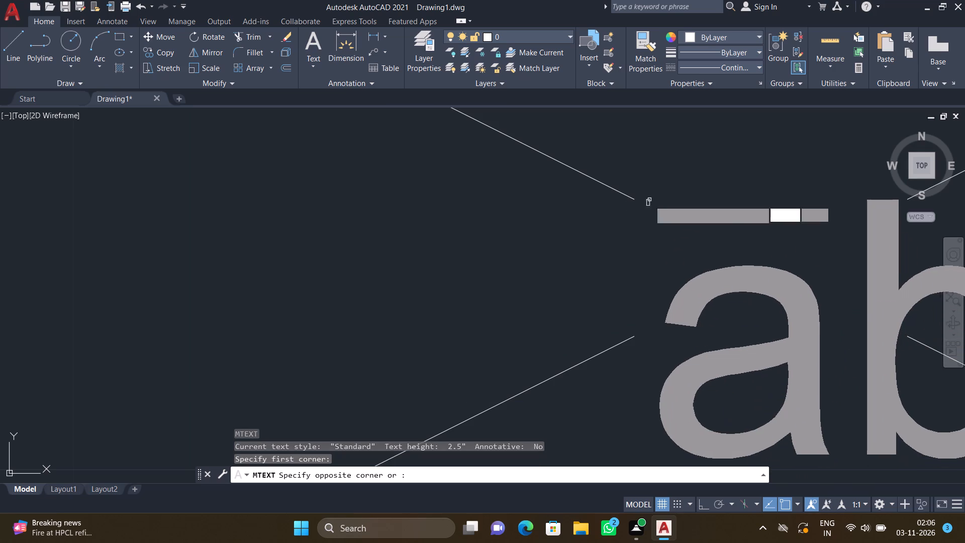
left_click_drag(651, 205, 658, 224)
left_click(868, 366)
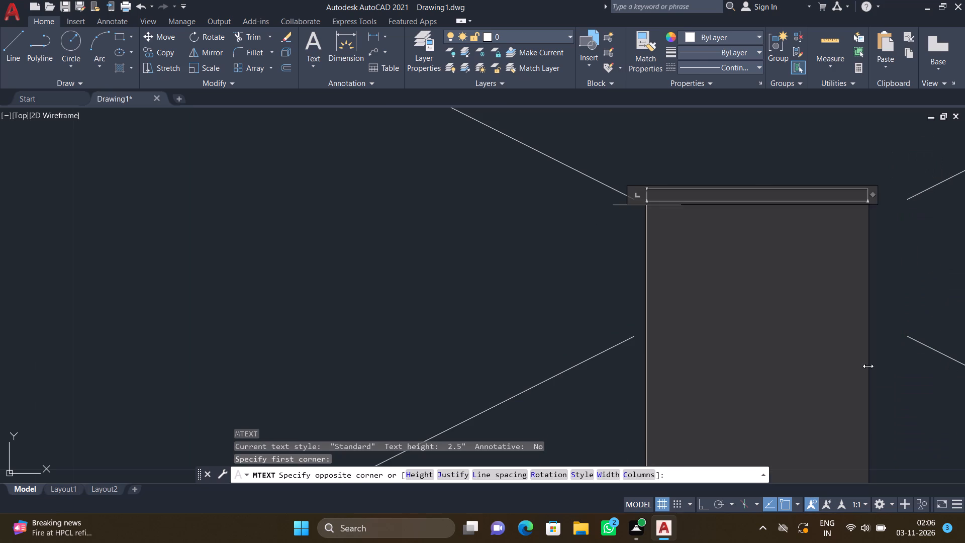
key("d")
key("Return")
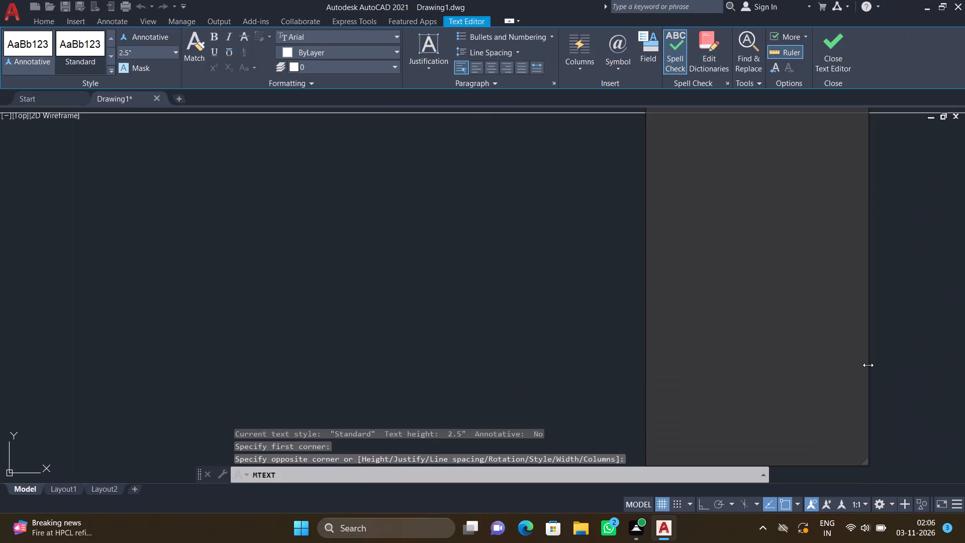
scroll(795, 347, "down", 5)
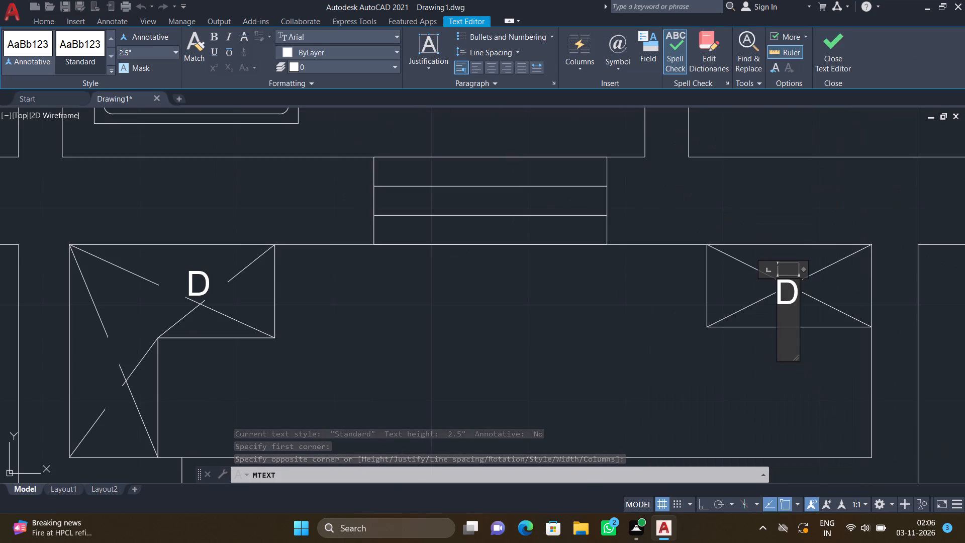
key("Escape")
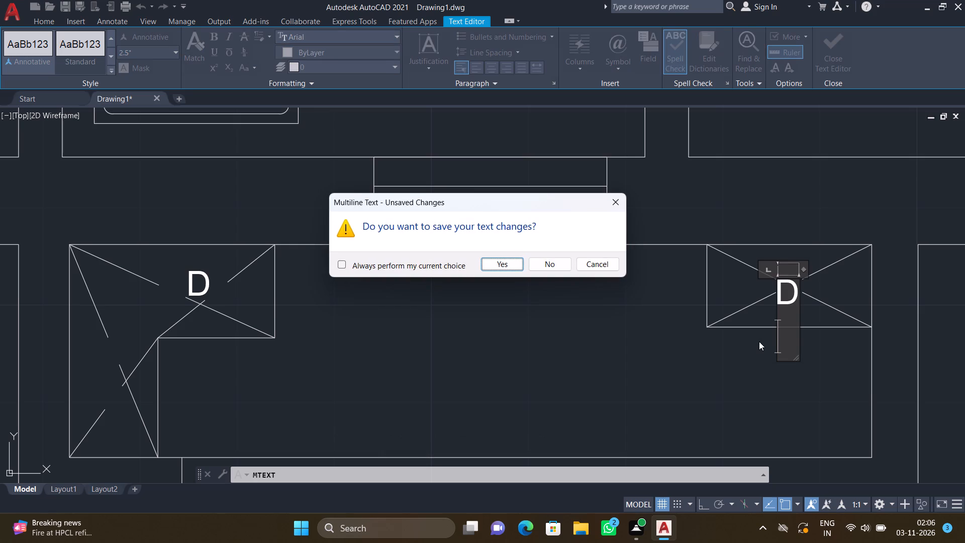
left_click(512, 263)
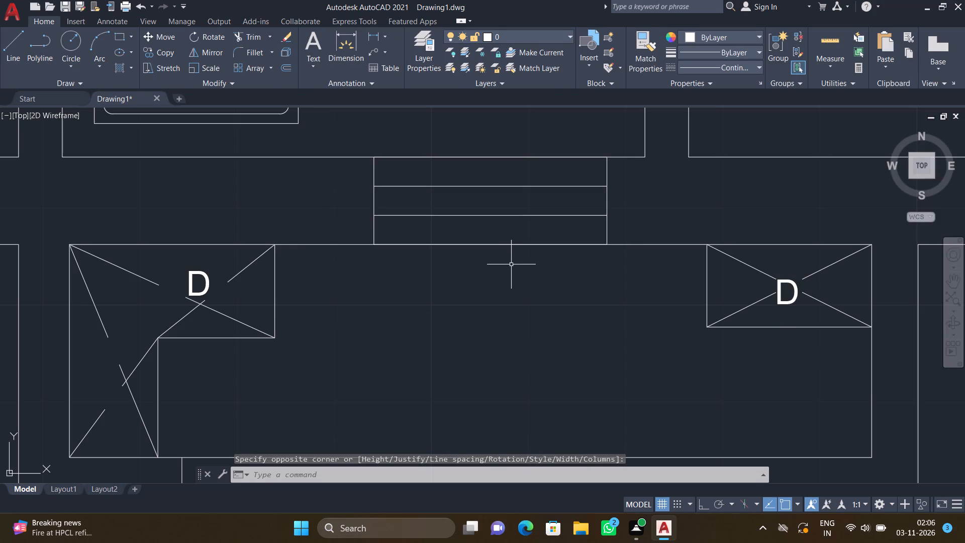
Add a multiline text label D in the central gap of the crossed shaft at the UTILITY room's northeast corner, and save the text.
scroll(559, 310, "down", 4)
scroll(622, 216, "down", 1)
scroll(640, 161, "up", 4)
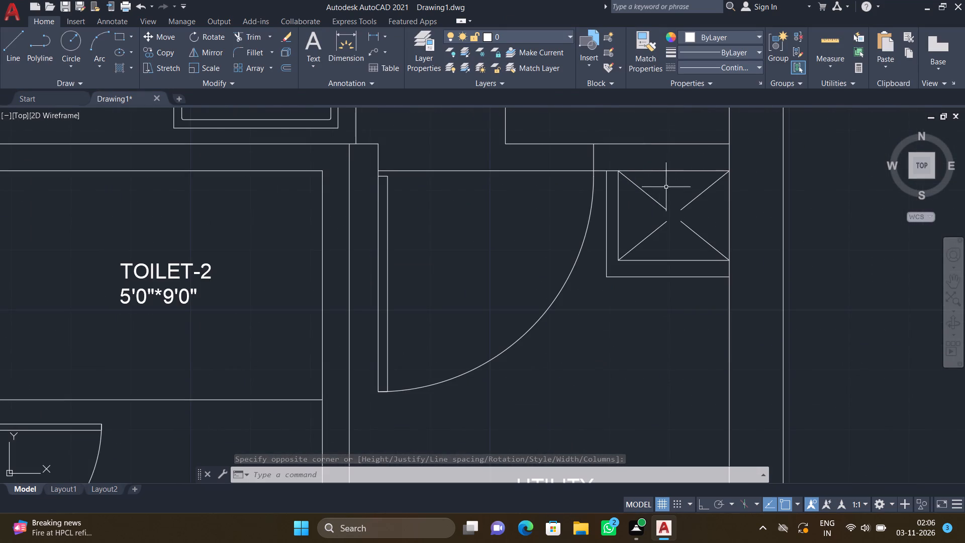
scroll(667, 213, "up", 3)
type("MT")
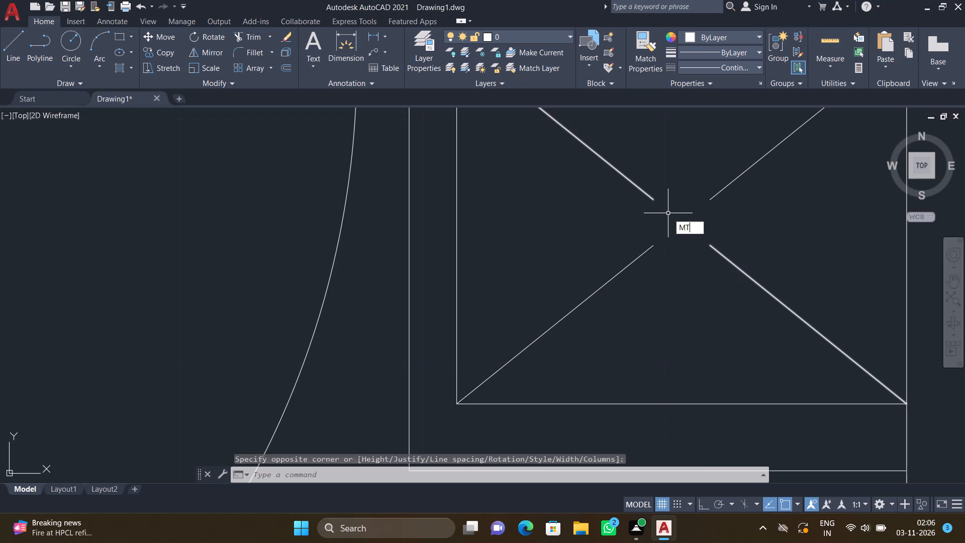
key("Return")
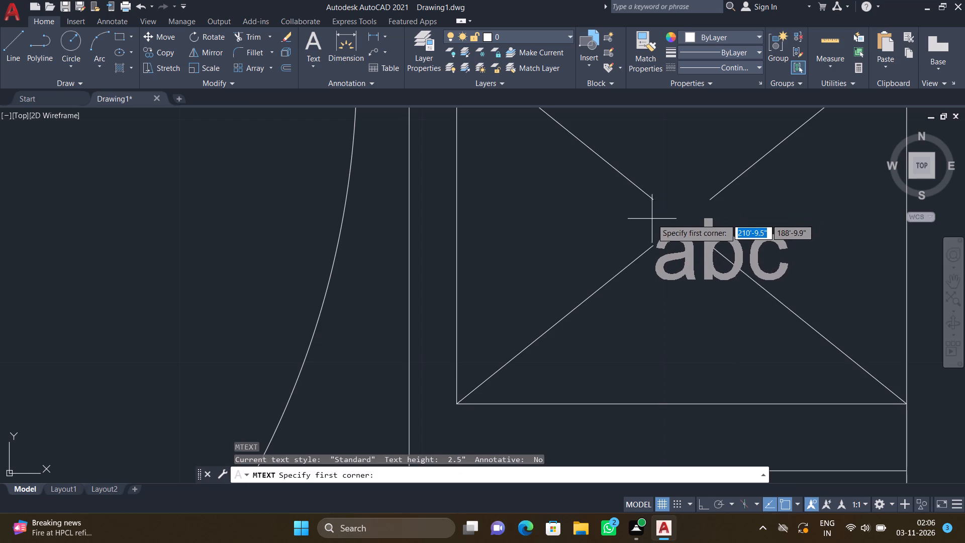
scroll(657, 213, "up", 3)
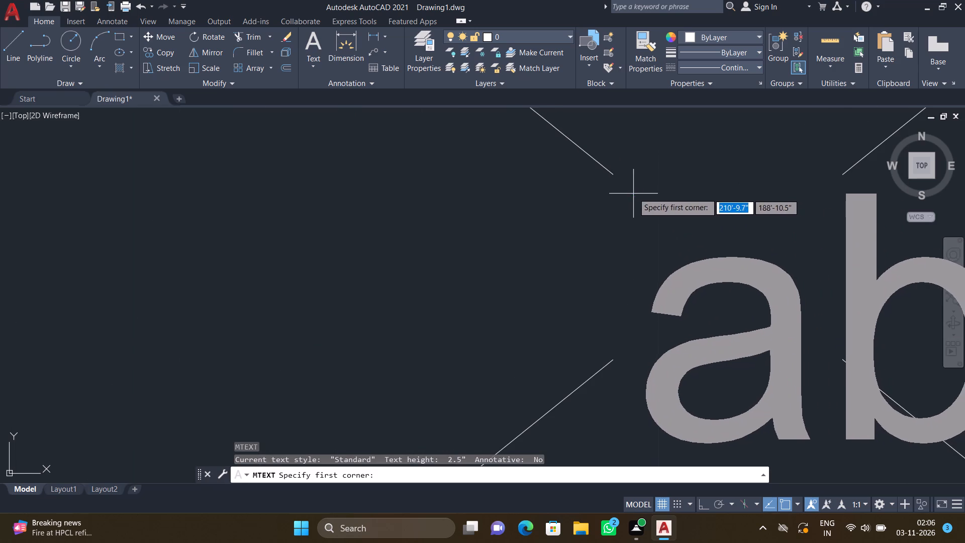
left_click(632, 193)
left_click(900, 366)
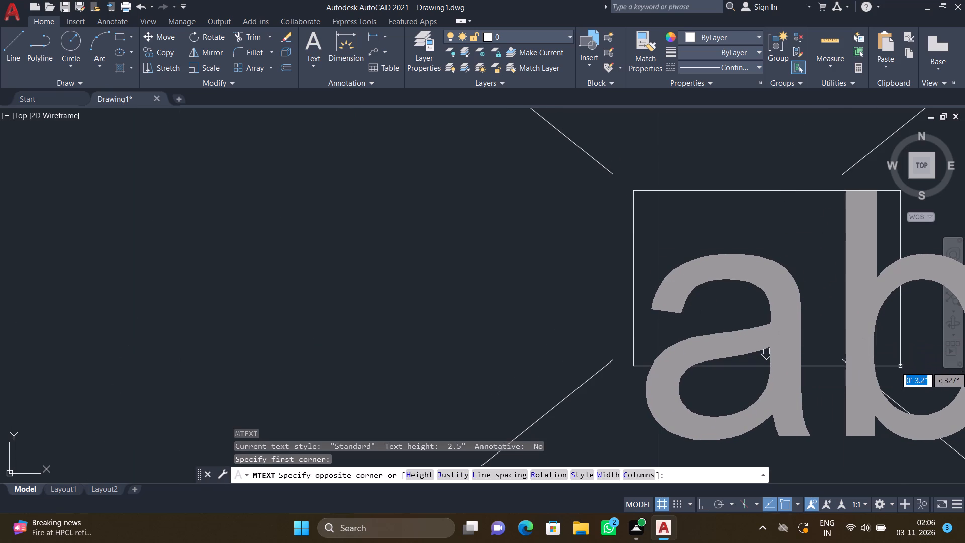
key("d")
key("Return")
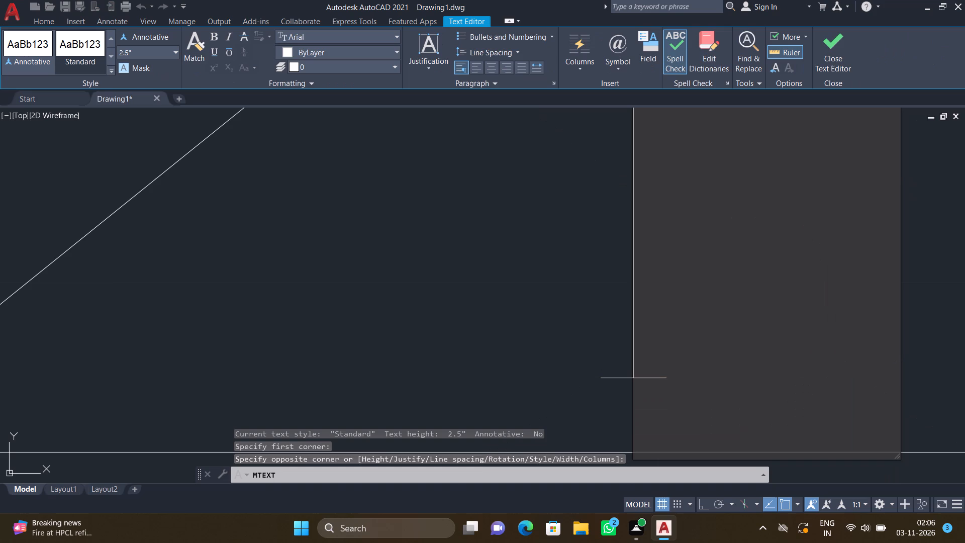
key("Escape")
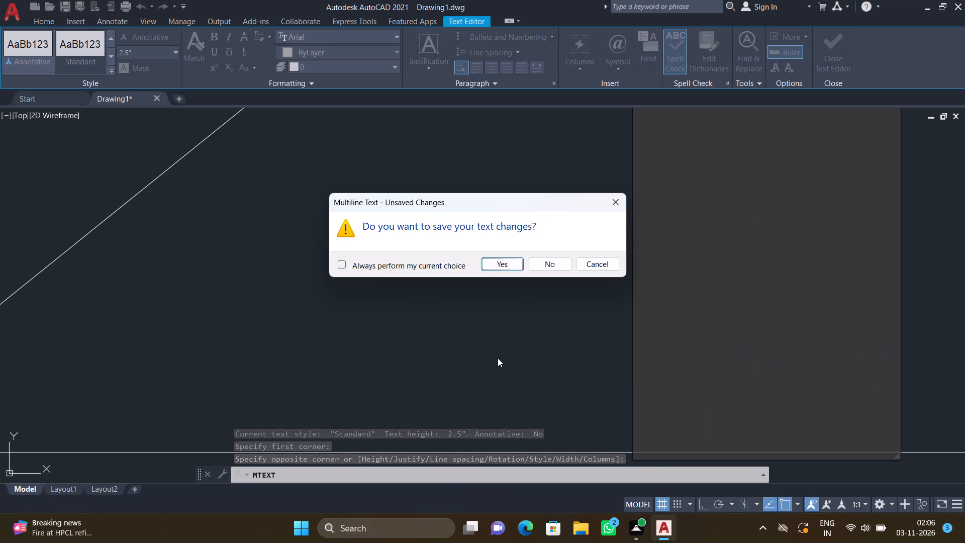
left_click(507, 263)
Add a multiline text label wm in the western compartment at the UTILITY room's south end, and save the text.
scroll(577, 287, "down", 5)
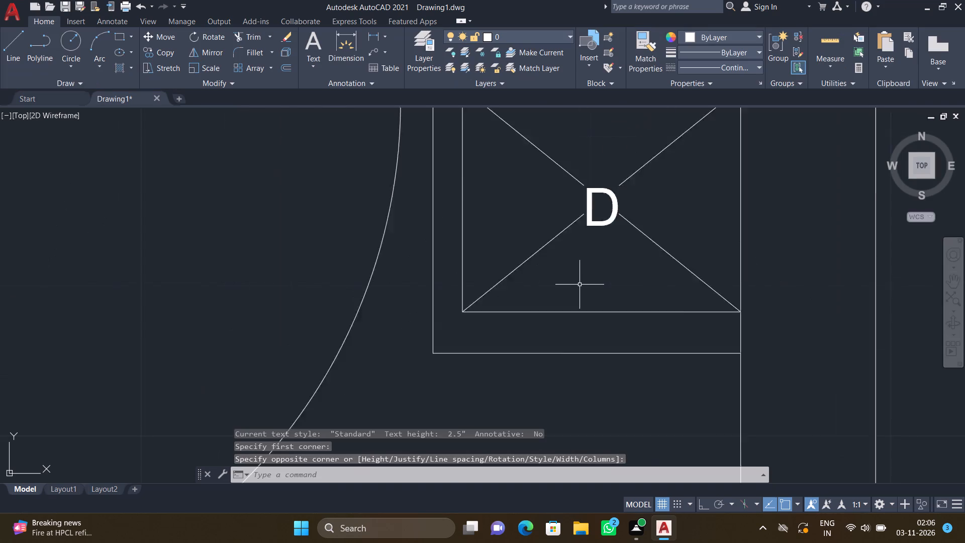
scroll(584, 282, "down", 5)
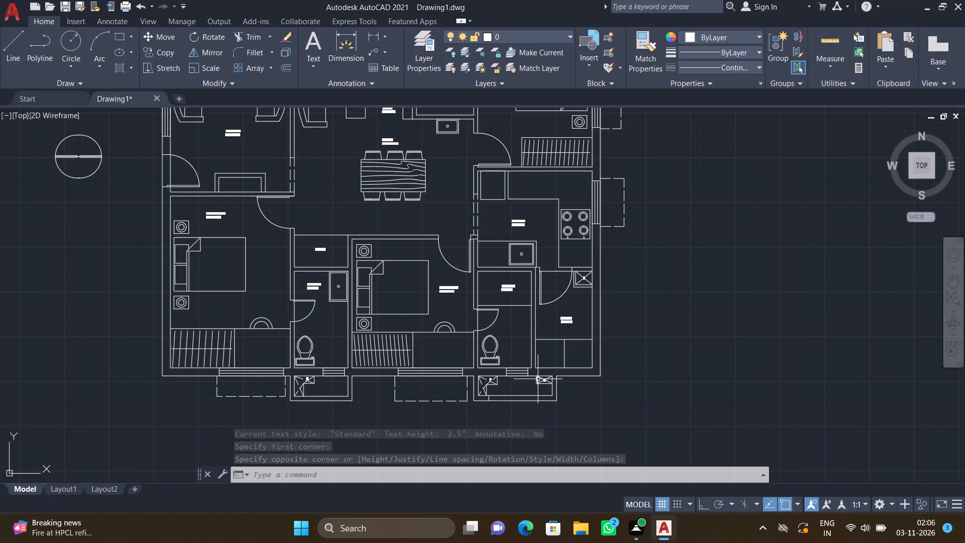
scroll(516, 376, "up", 2)
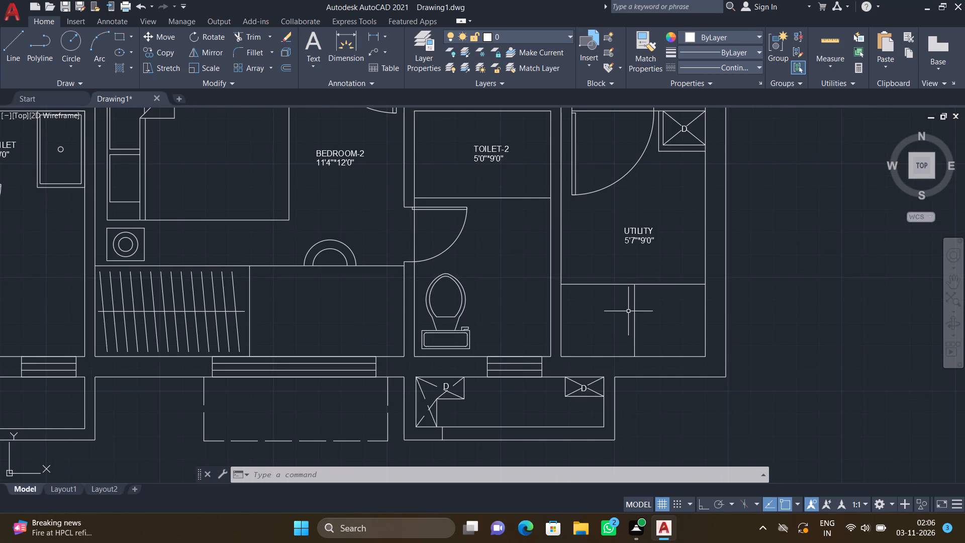
scroll(620, 322, "up", 3)
type("MT")
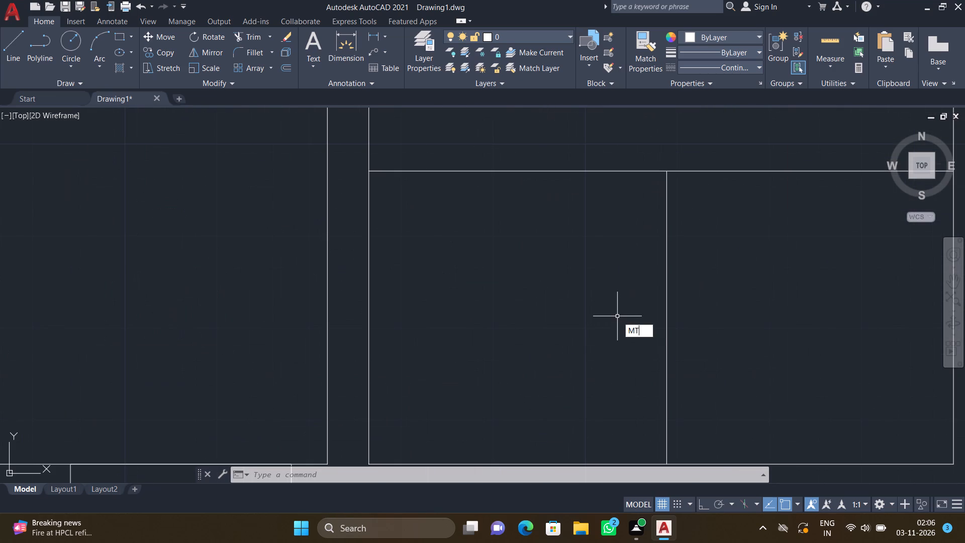
key("Return")
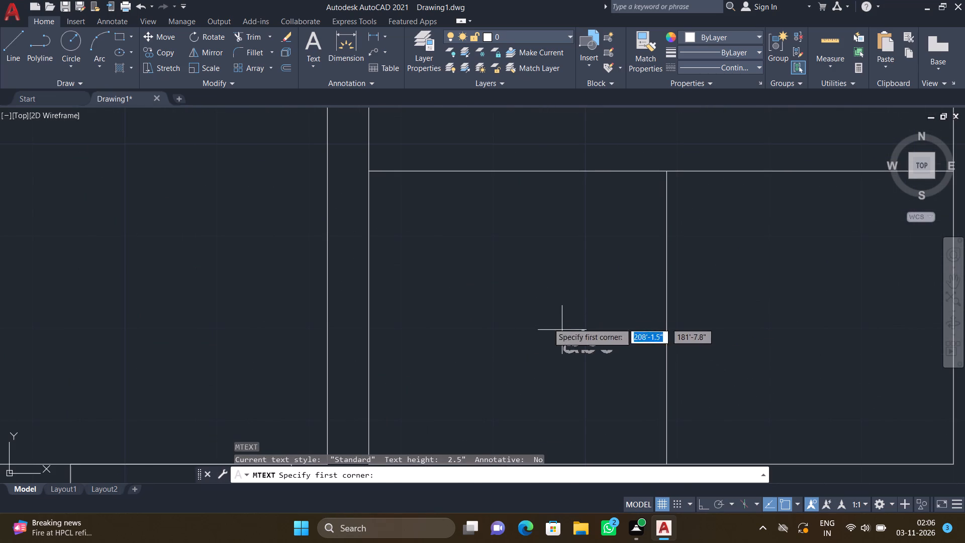
left_click_drag(408, 299, 418, 307)
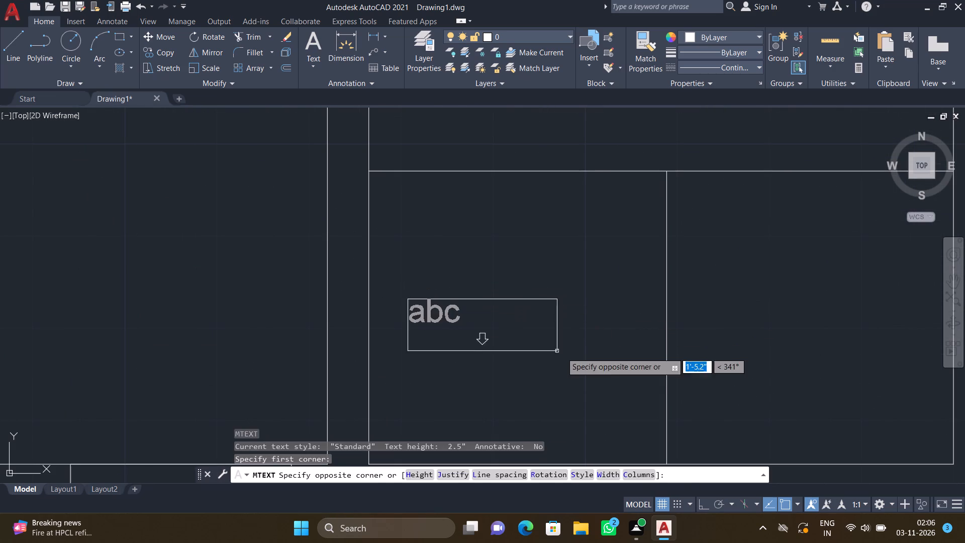
left_click(637, 381)
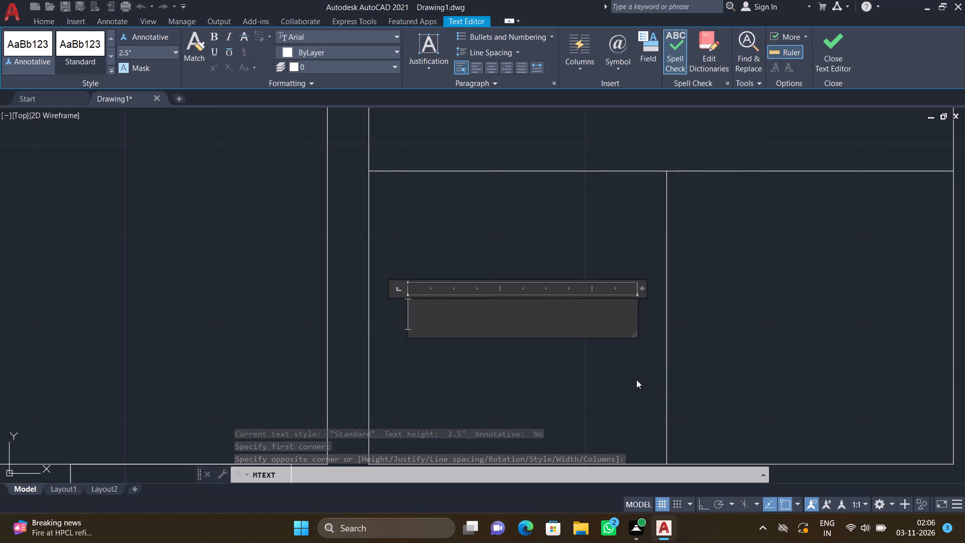
type("wm")
key("Return")
key("Escape")
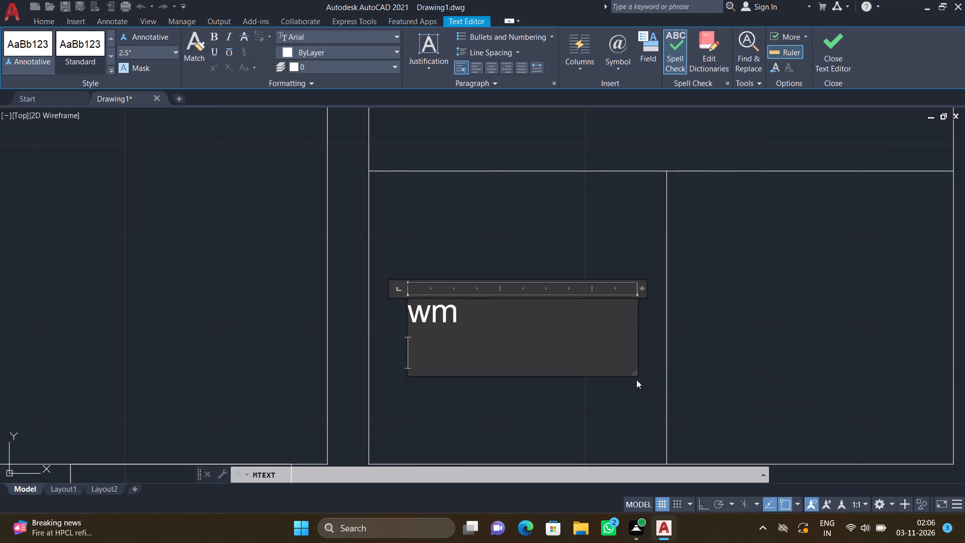
left_click(495, 263)
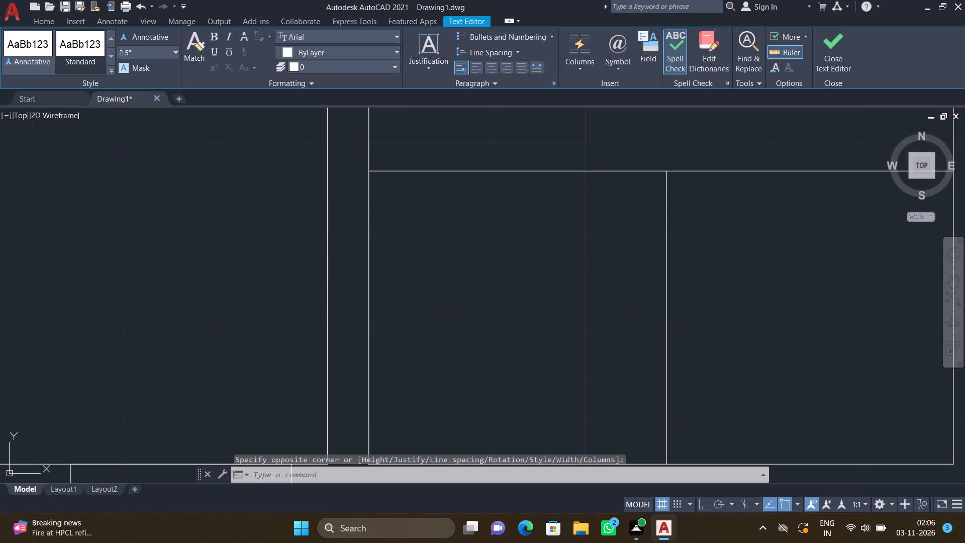
Move the wm label southeast, toward the middle of the UTILITY room's western compartment.
key("m")
key("Return")
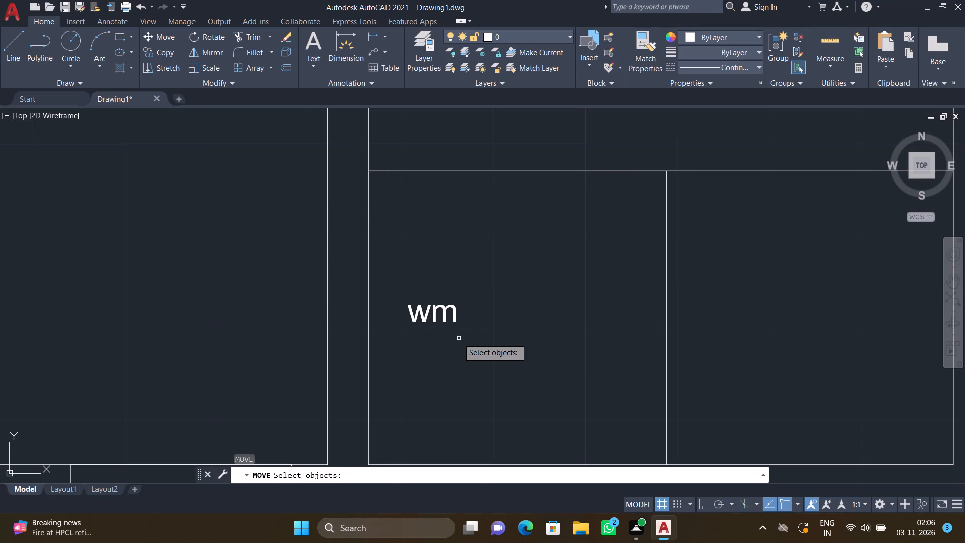
left_click(455, 317)
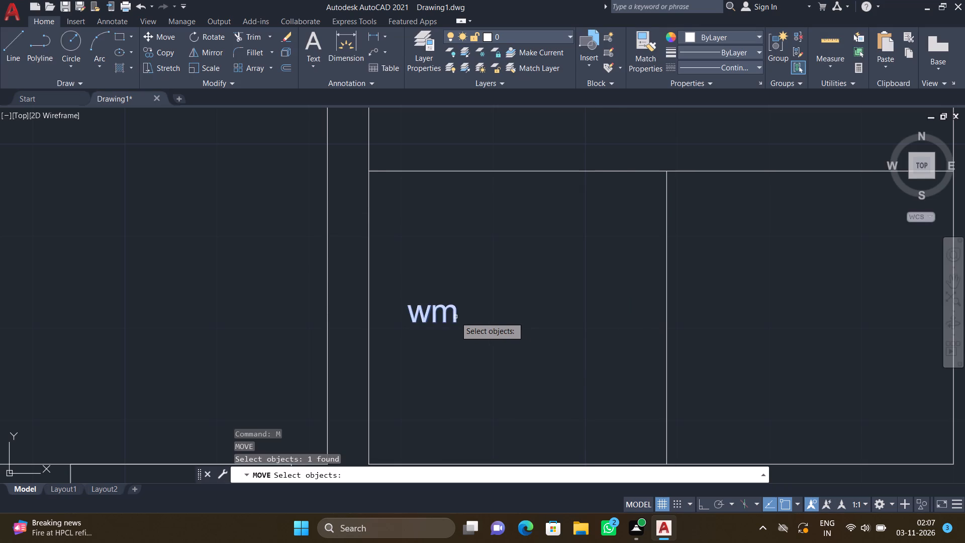
key("Return")
left_click(413, 322)
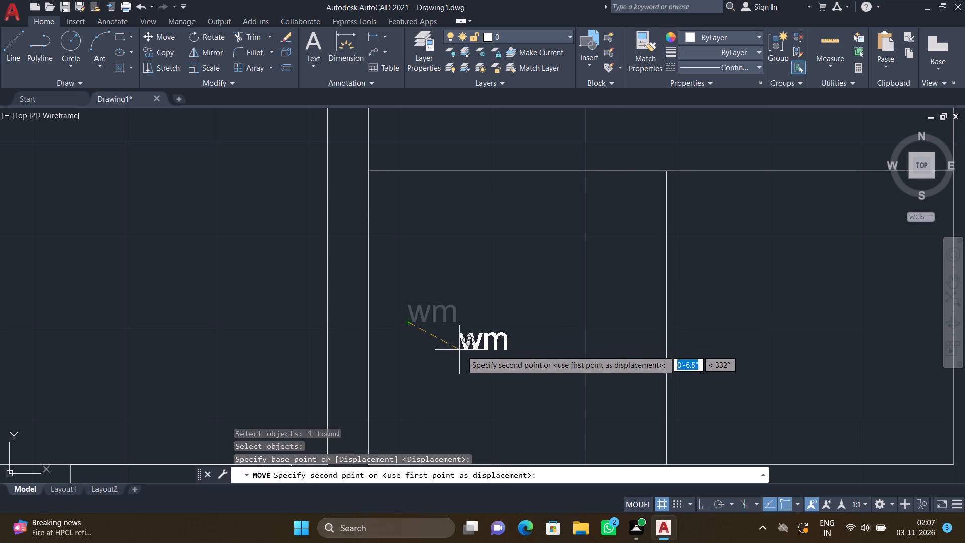
left_click(482, 344)
Add a multiline text label dw in the eastern compartment at the UTILITY room's south end, and save the text.
scroll(523, 317, "down", 4)
scroll(592, 330, "up", 2)
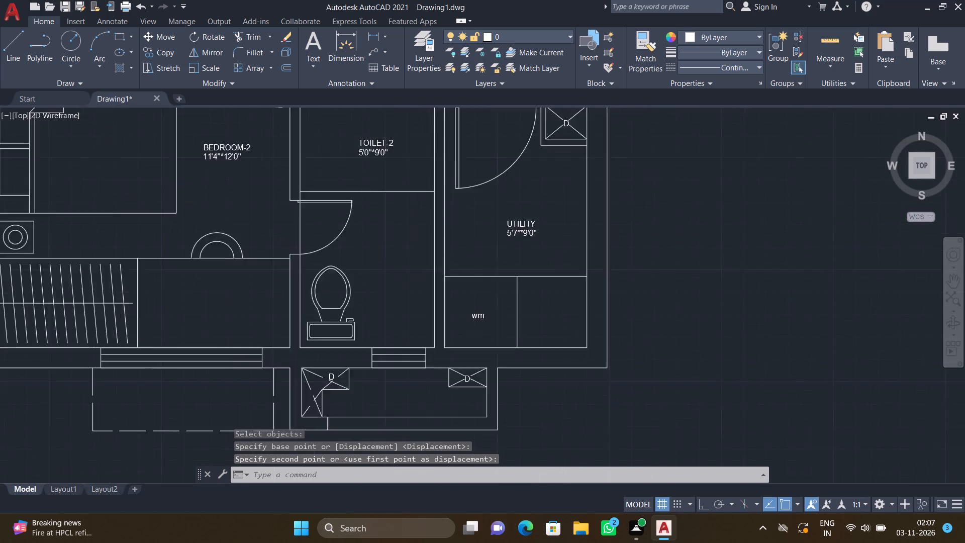
scroll(589, 332, "up", 1)
key("m")
key("t")
key("Return")
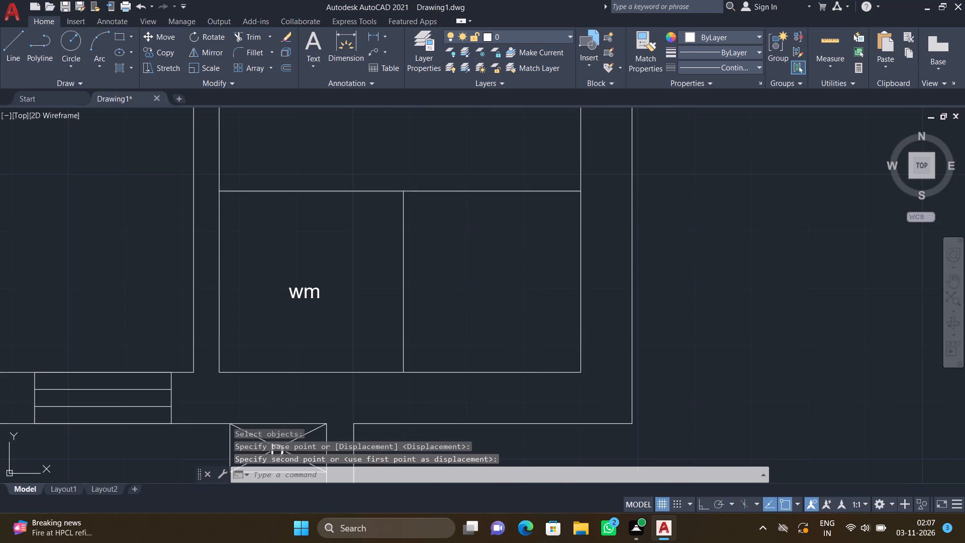
scroll(453, 296, "up", 2)
left_click_drag(423, 255, 429, 258)
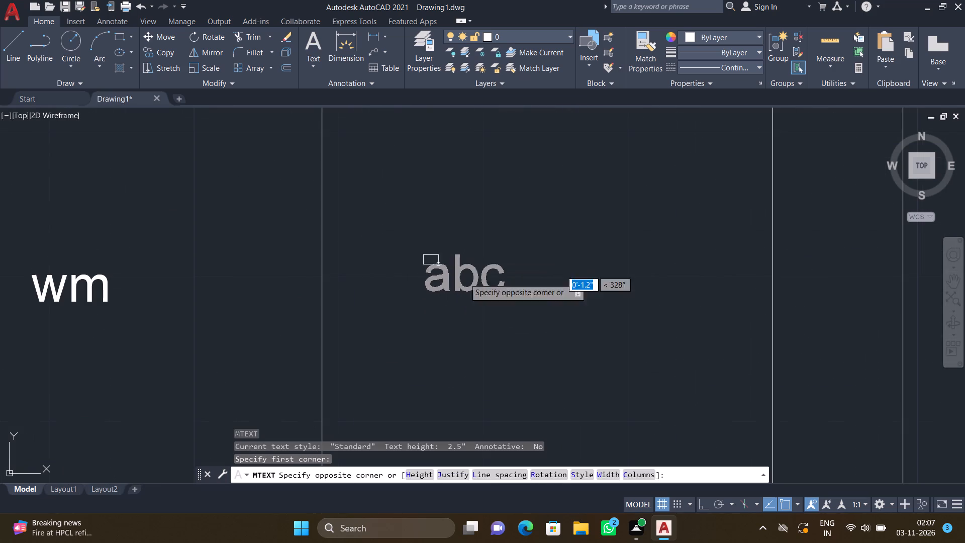
left_click(634, 329)
type("dw")
key("Return")
key("Escape")
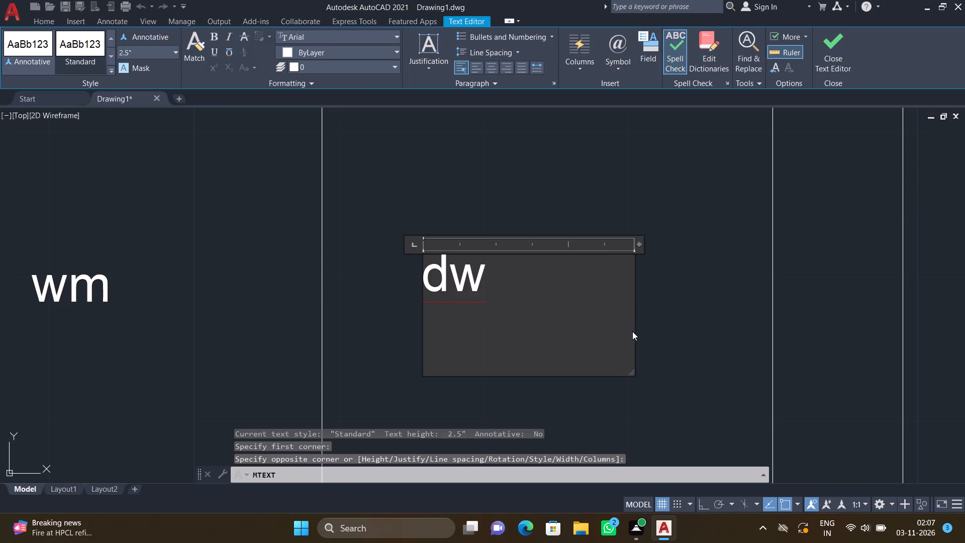
left_click(490, 262)
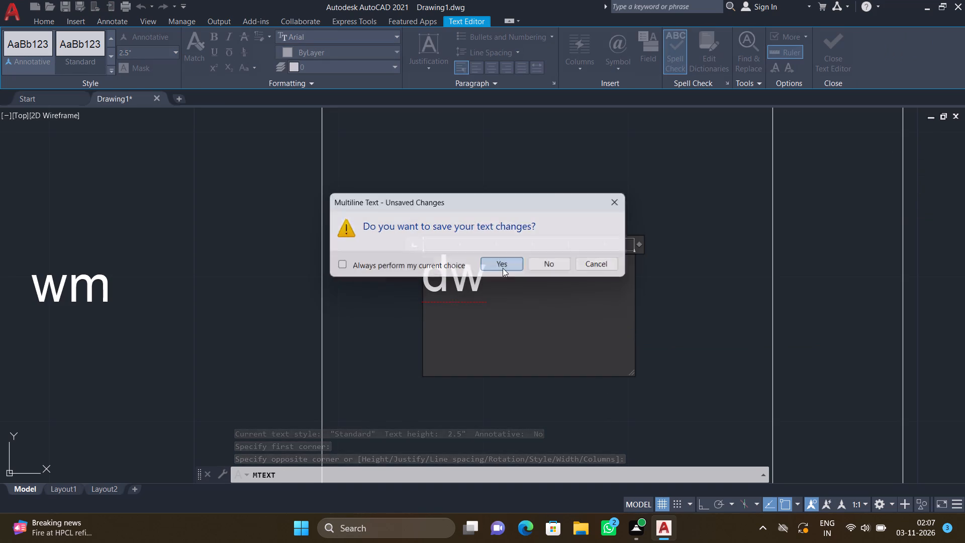
Move the dw label east, toward the middle of the UTILITY room's eastern compartment.
key("m")
key("Return")
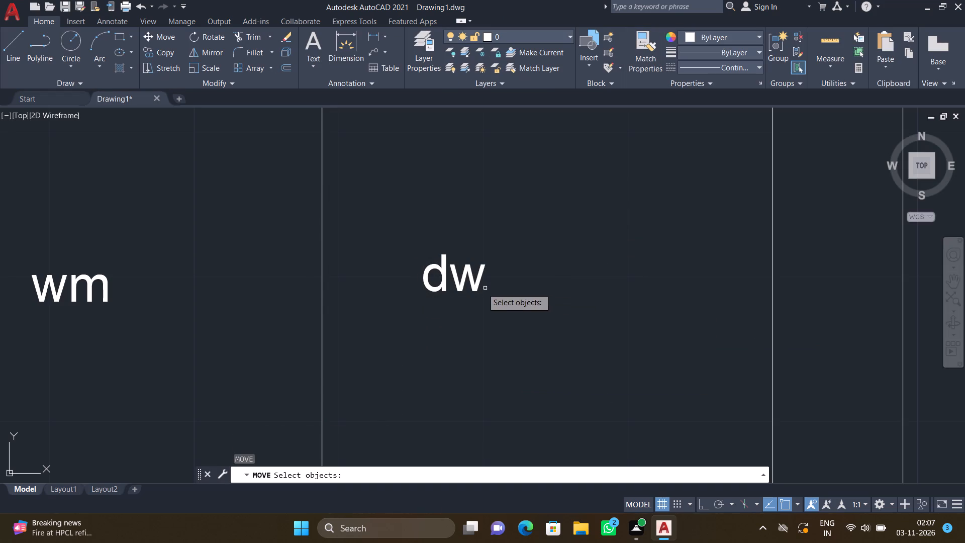
left_click(473, 286)
key("Return")
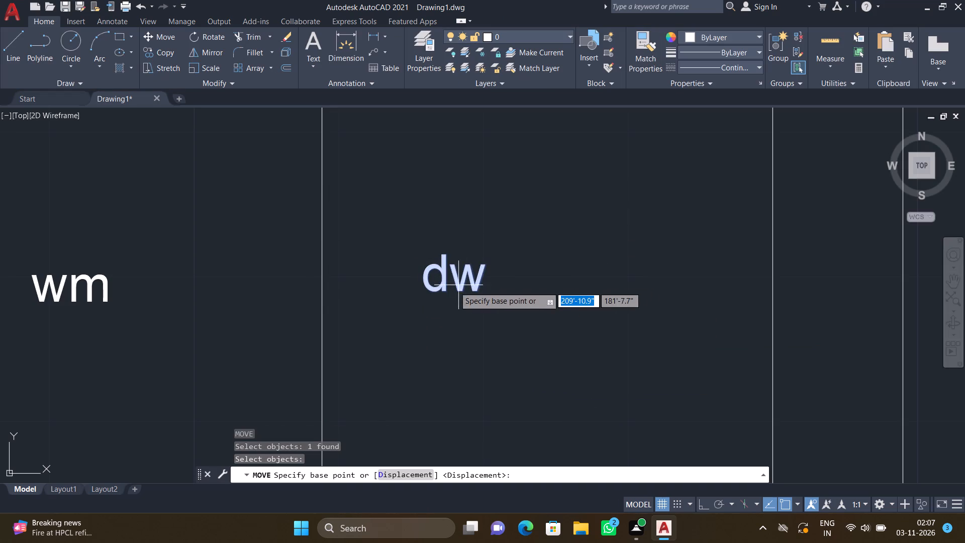
left_click(437, 287)
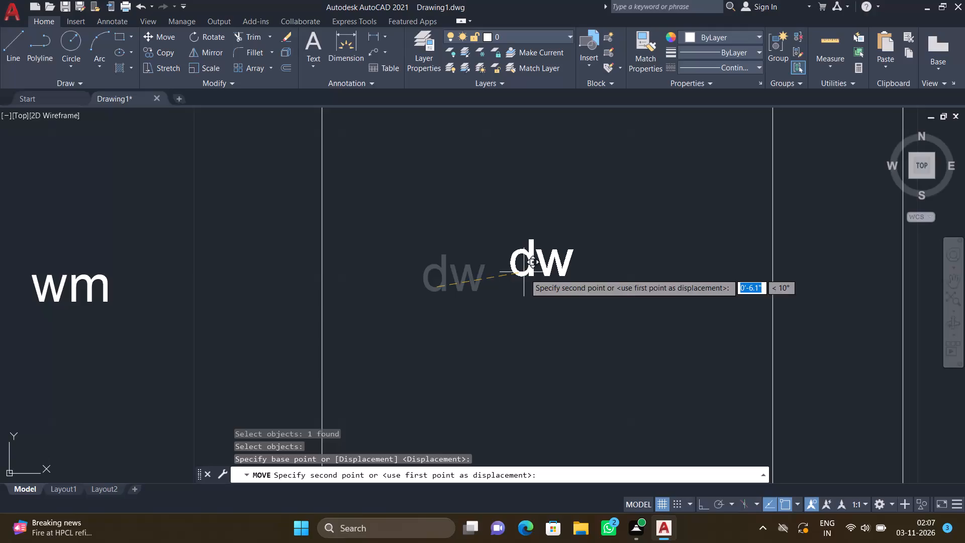
left_click(527, 276)
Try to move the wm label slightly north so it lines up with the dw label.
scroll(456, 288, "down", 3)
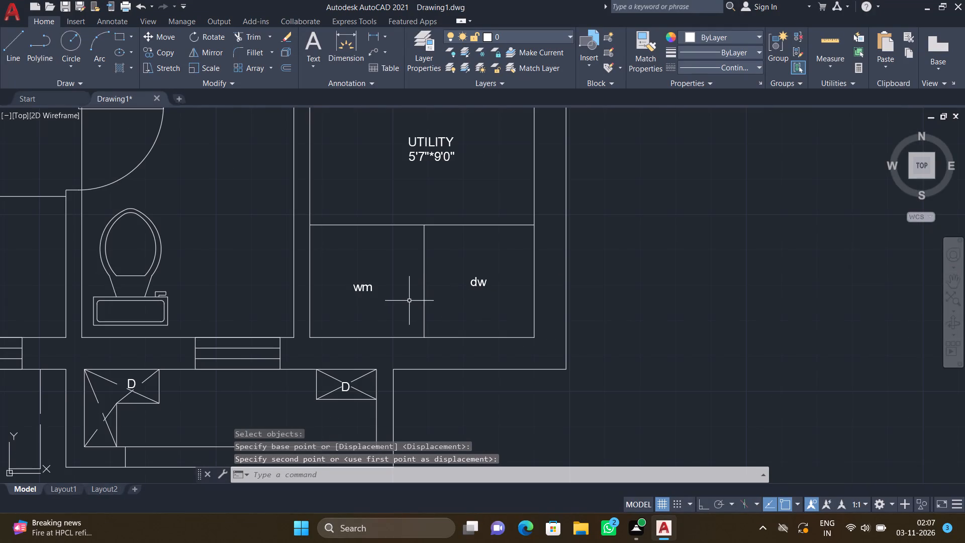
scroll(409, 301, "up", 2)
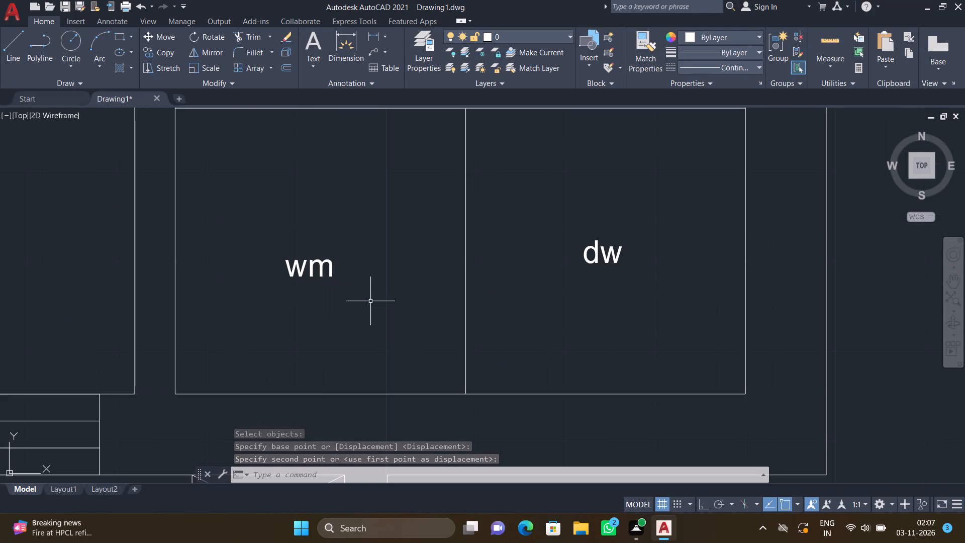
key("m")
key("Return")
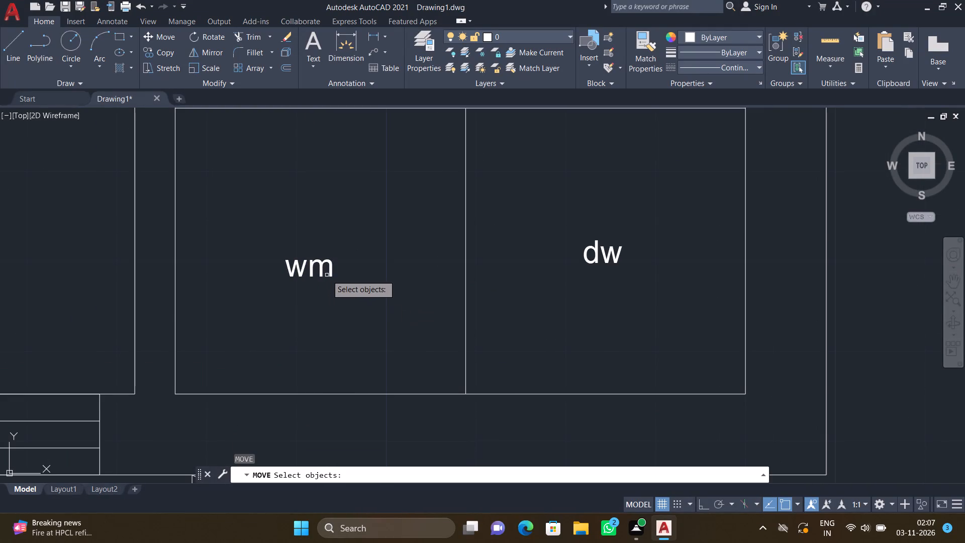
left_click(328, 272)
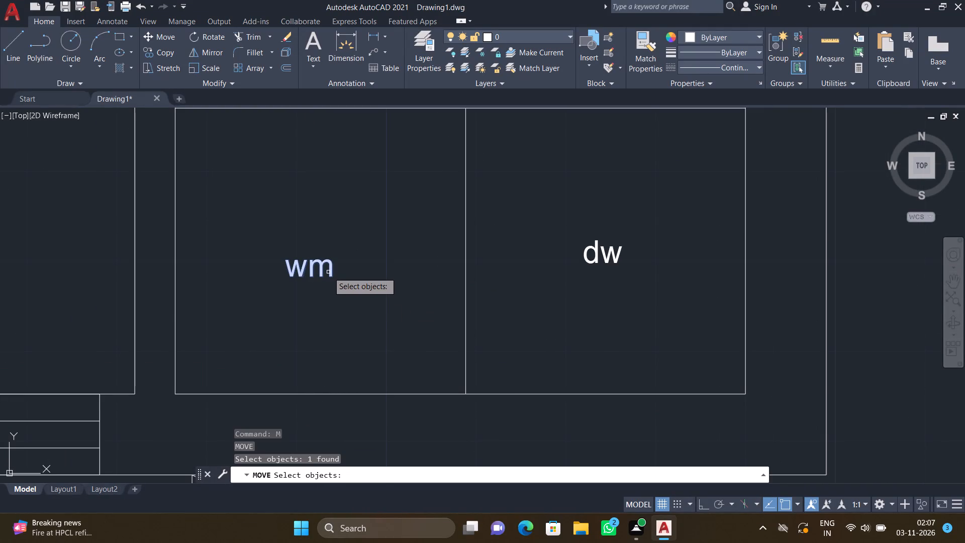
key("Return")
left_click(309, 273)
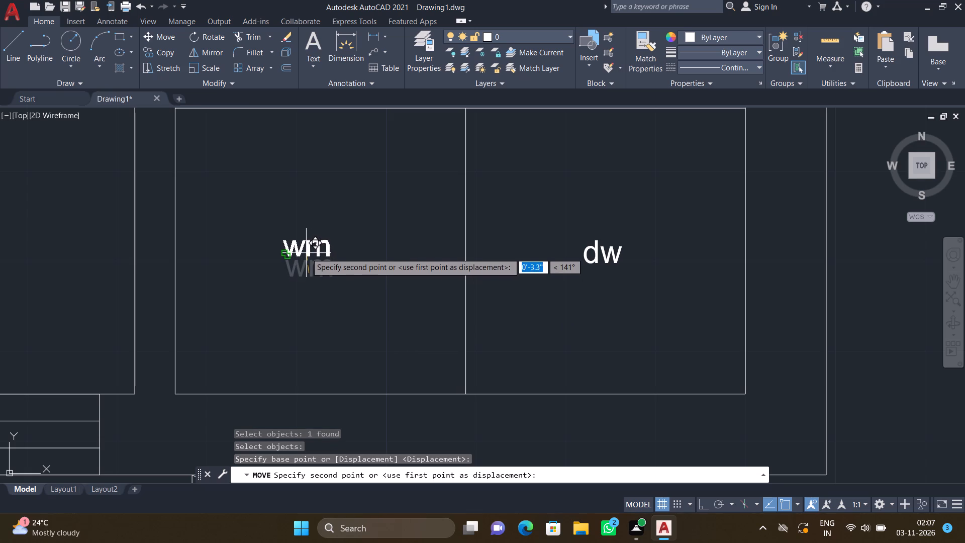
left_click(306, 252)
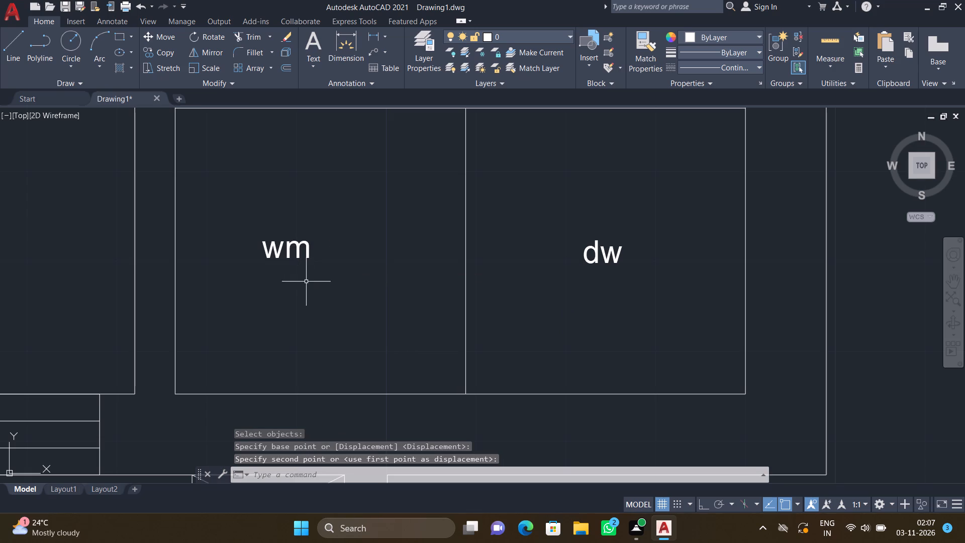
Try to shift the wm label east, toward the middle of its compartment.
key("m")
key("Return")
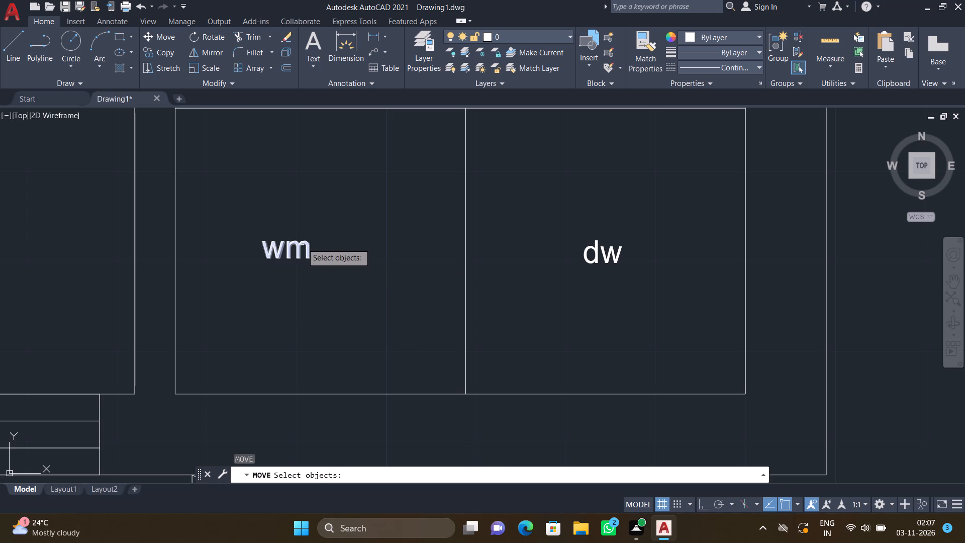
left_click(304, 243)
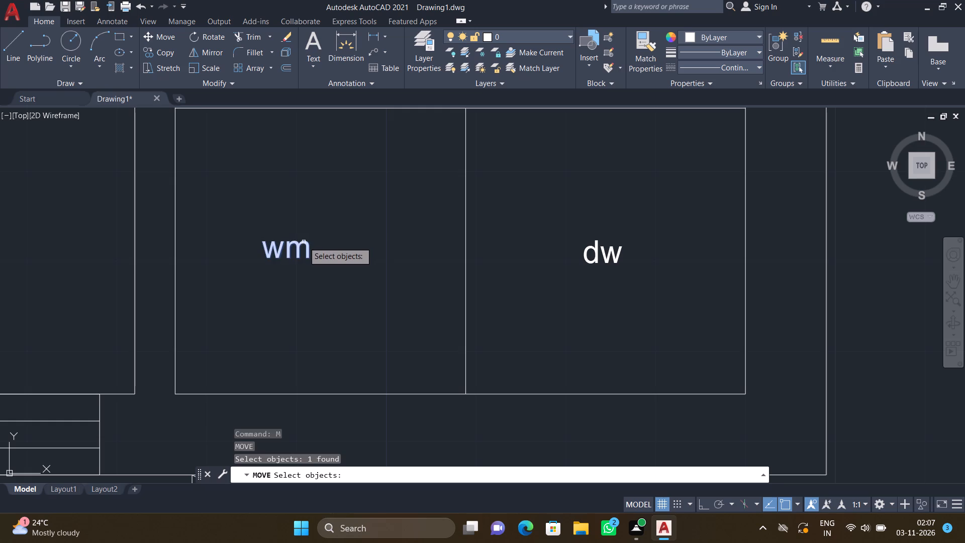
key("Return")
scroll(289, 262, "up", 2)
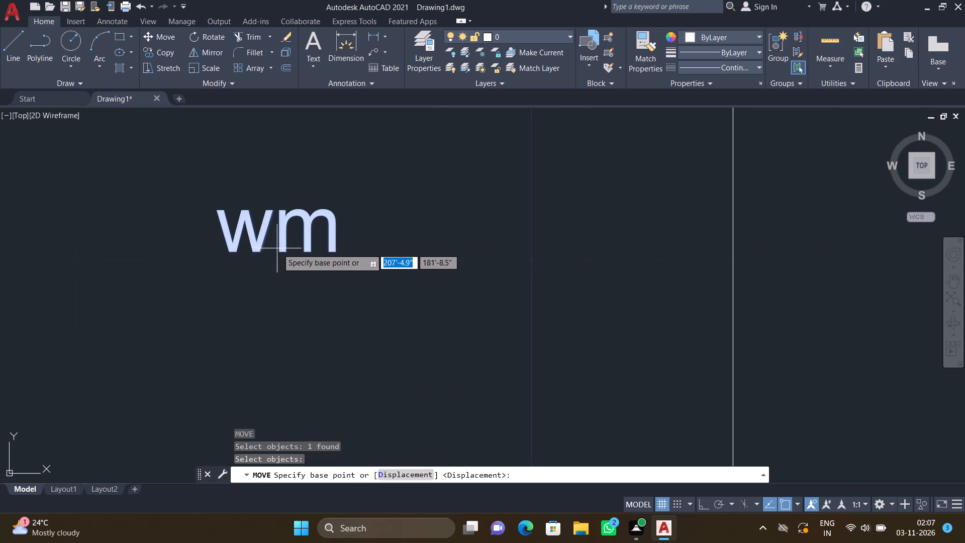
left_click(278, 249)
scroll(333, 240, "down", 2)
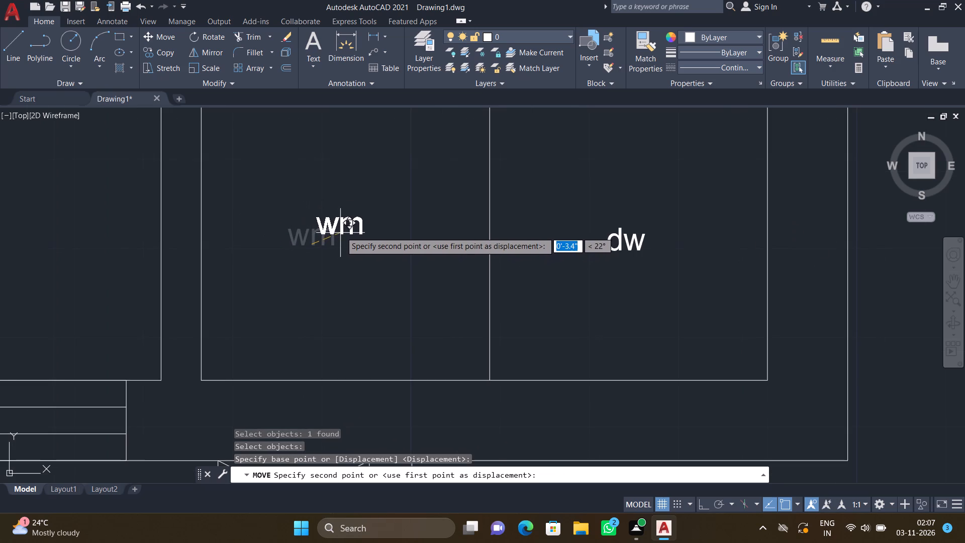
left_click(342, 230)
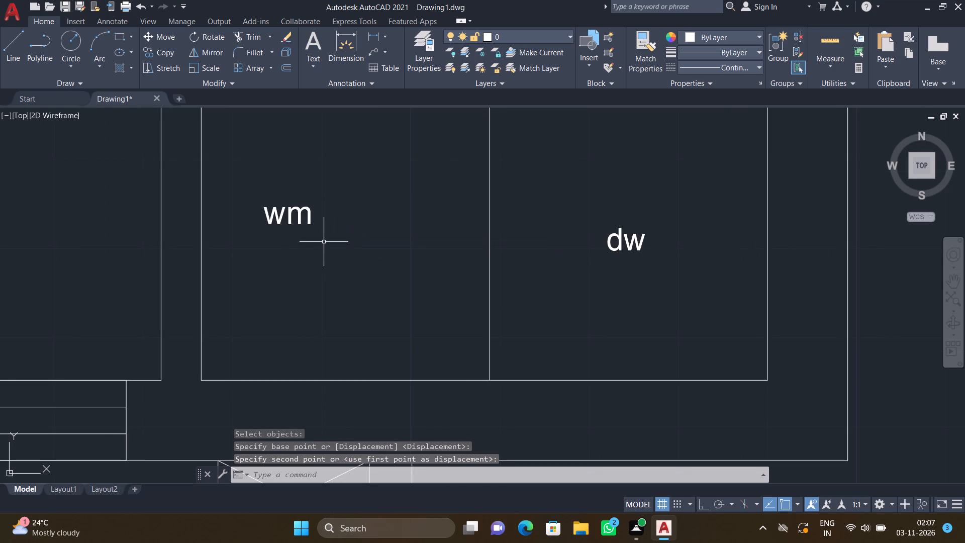
Move the wm label to the middle of the UTILITY room's western compartment, roughly level with the dw label.
key("m")
key("Return")
scroll(298, 208, "up", 2)
left_click(298, 213)
key("Return")
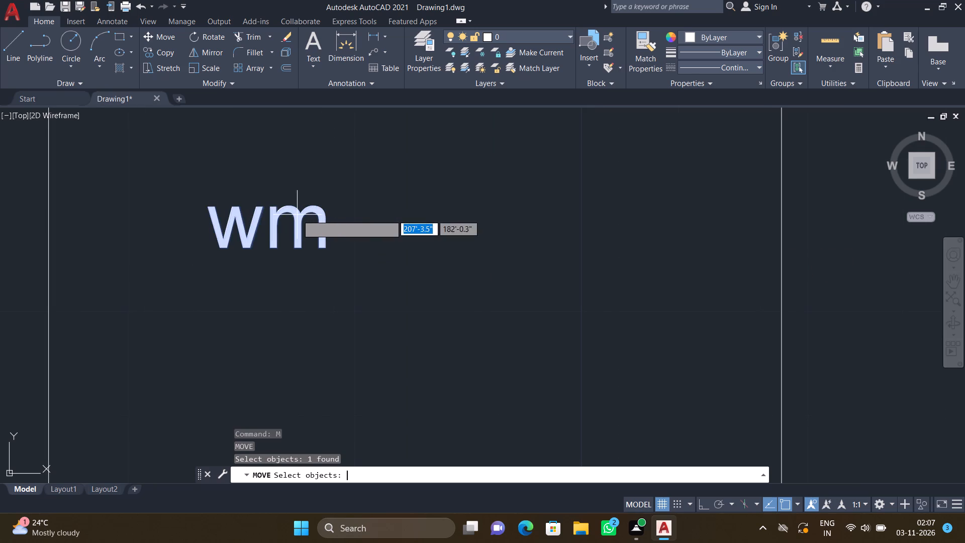
scroll(268, 254, "up", 1)
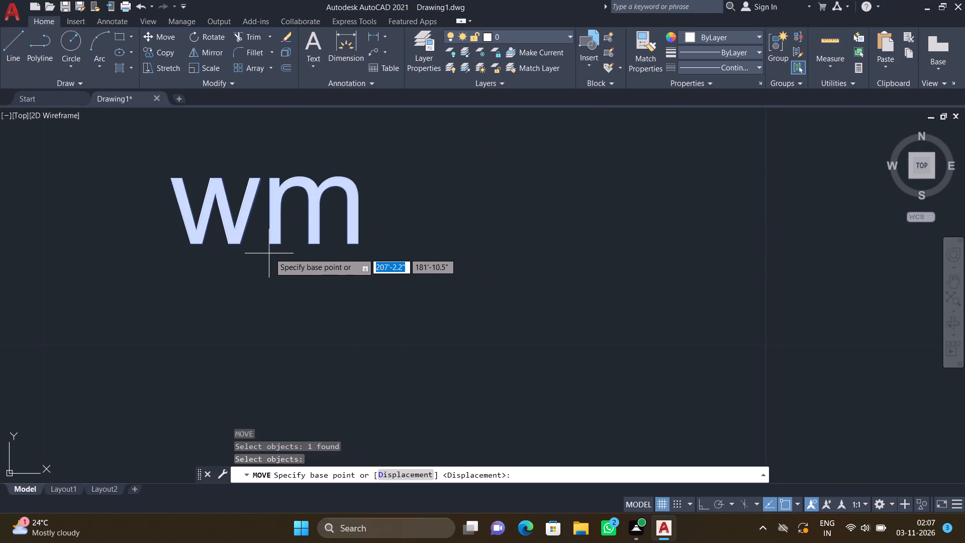
left_click(271, 243)
scroll(344, 250, "down", 3)
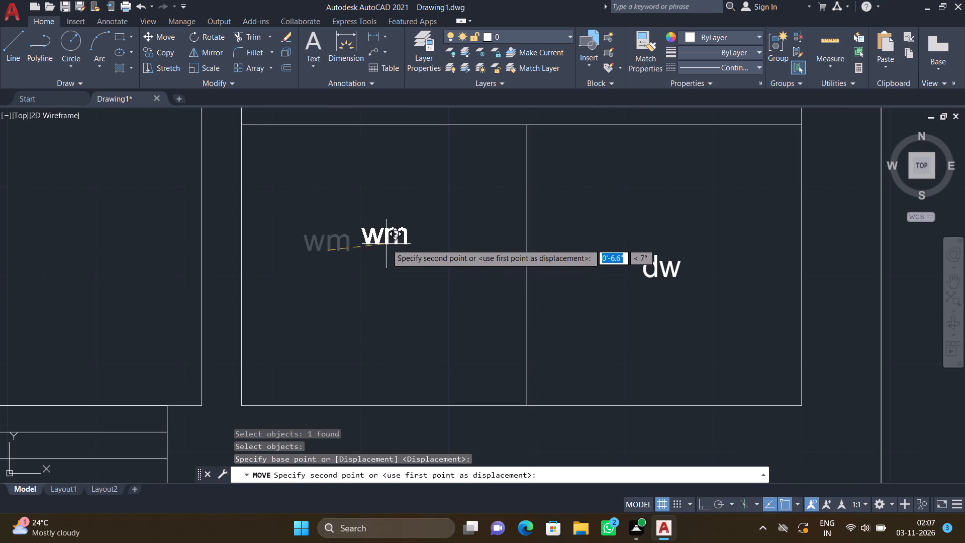
left_click(380, 263)
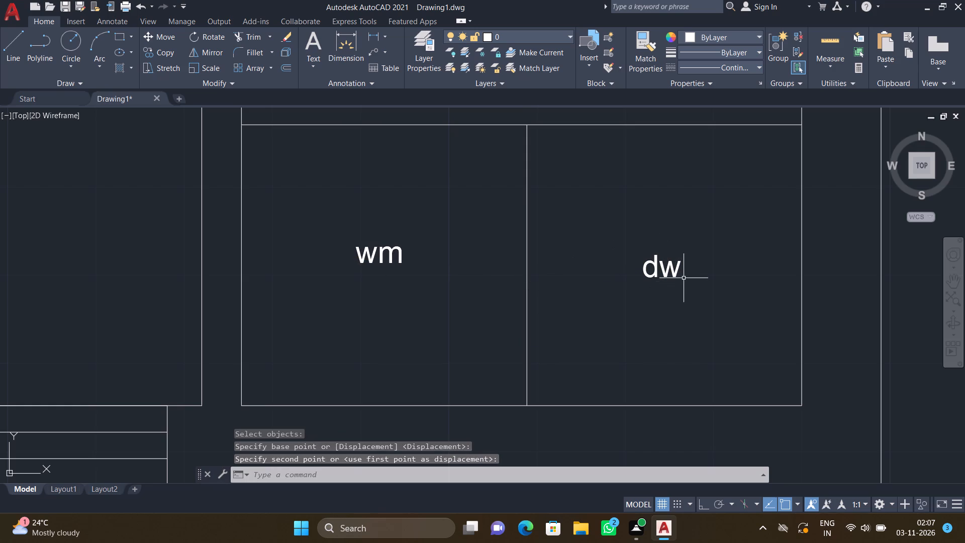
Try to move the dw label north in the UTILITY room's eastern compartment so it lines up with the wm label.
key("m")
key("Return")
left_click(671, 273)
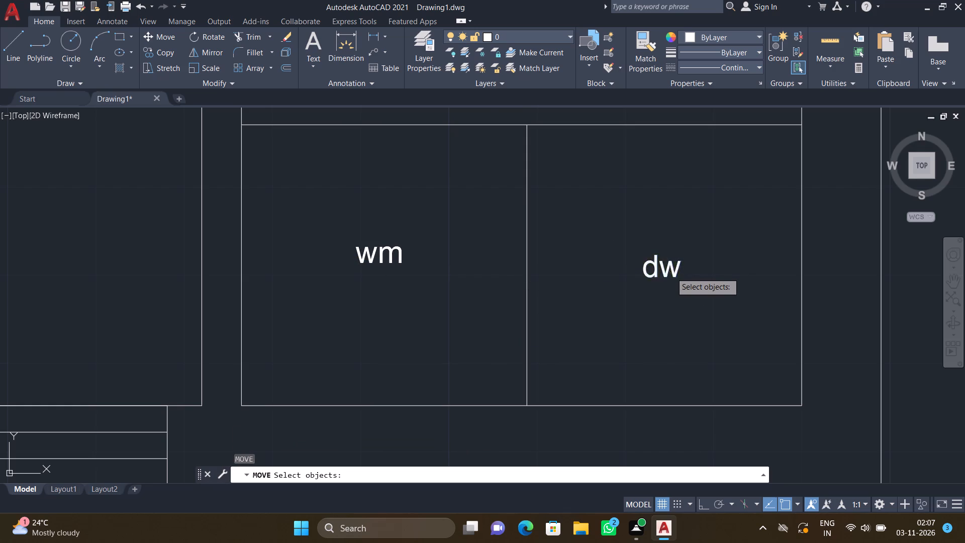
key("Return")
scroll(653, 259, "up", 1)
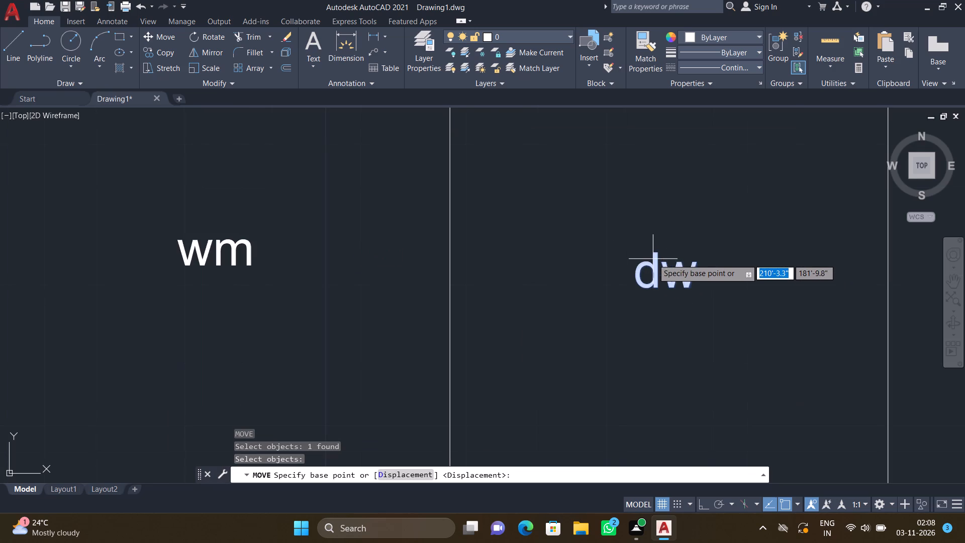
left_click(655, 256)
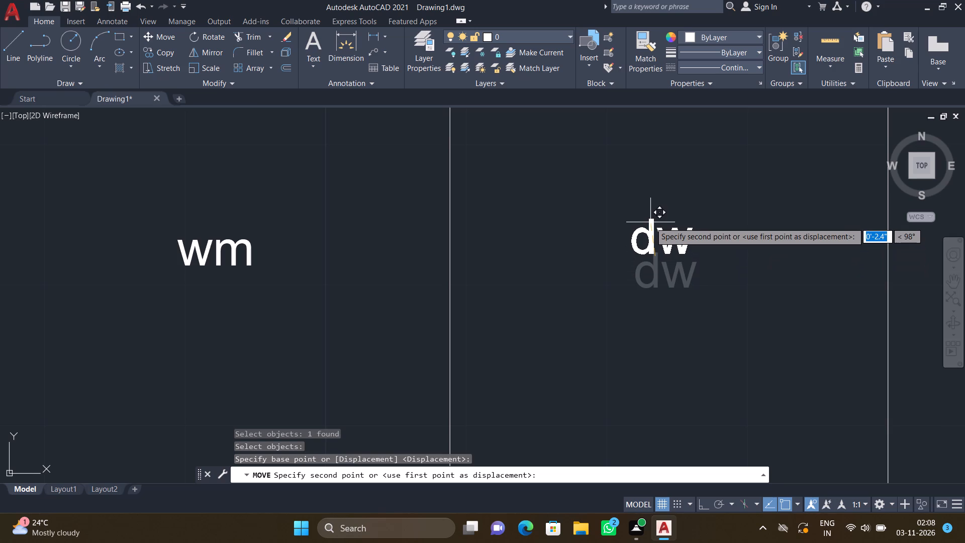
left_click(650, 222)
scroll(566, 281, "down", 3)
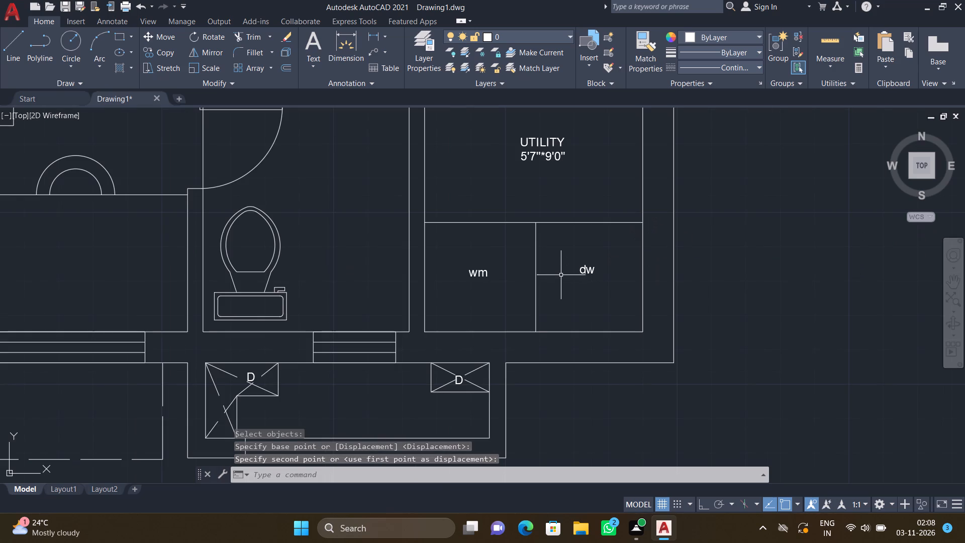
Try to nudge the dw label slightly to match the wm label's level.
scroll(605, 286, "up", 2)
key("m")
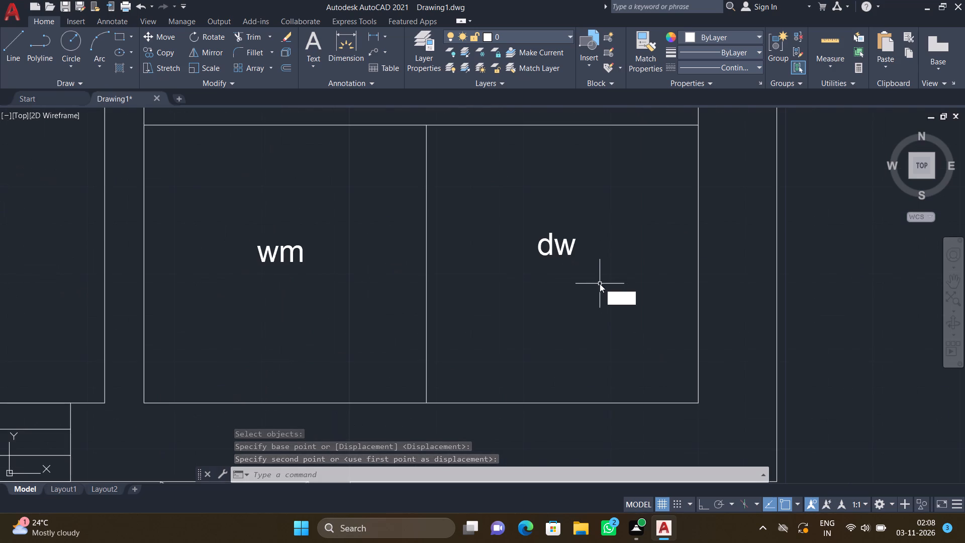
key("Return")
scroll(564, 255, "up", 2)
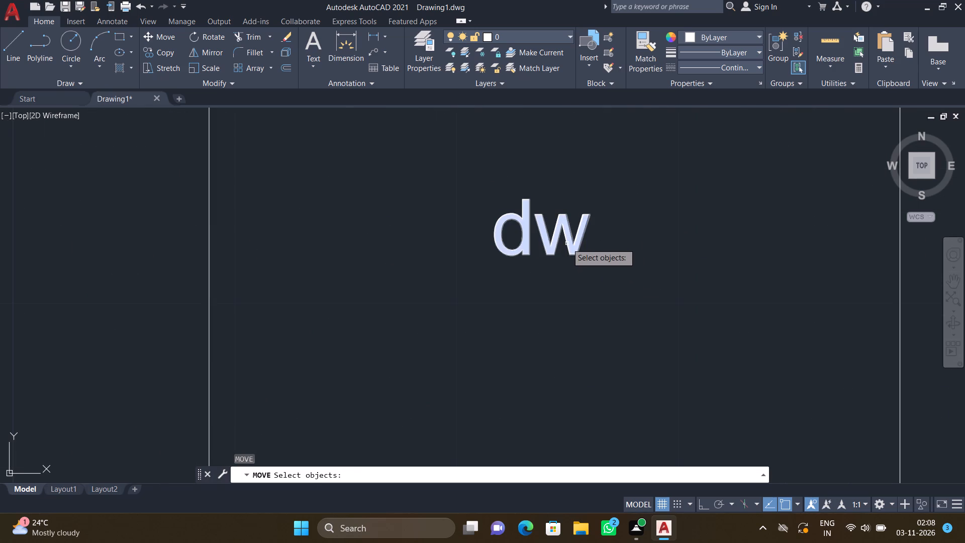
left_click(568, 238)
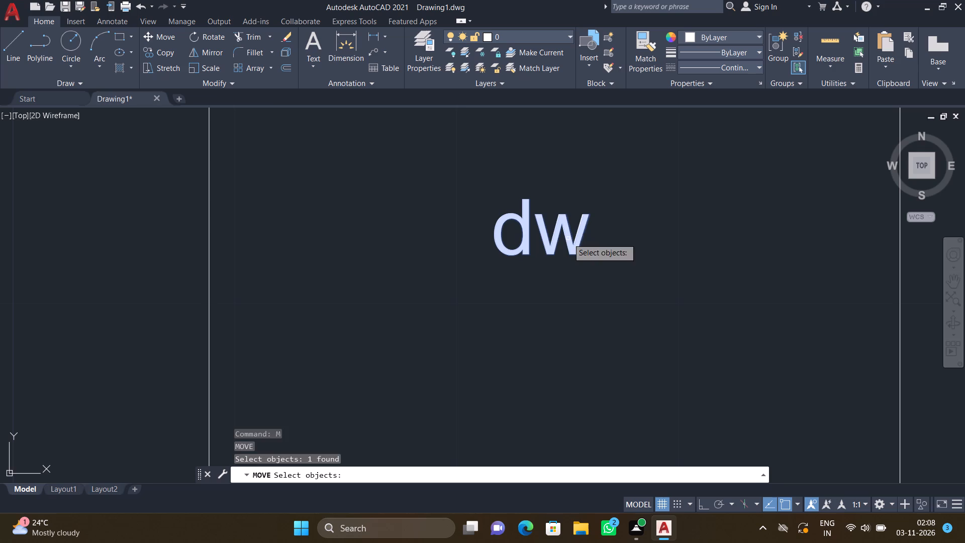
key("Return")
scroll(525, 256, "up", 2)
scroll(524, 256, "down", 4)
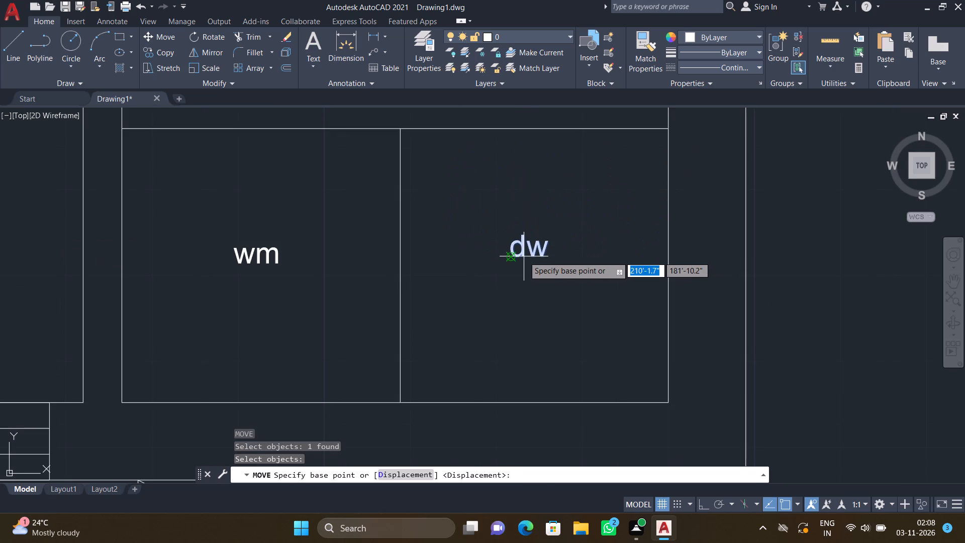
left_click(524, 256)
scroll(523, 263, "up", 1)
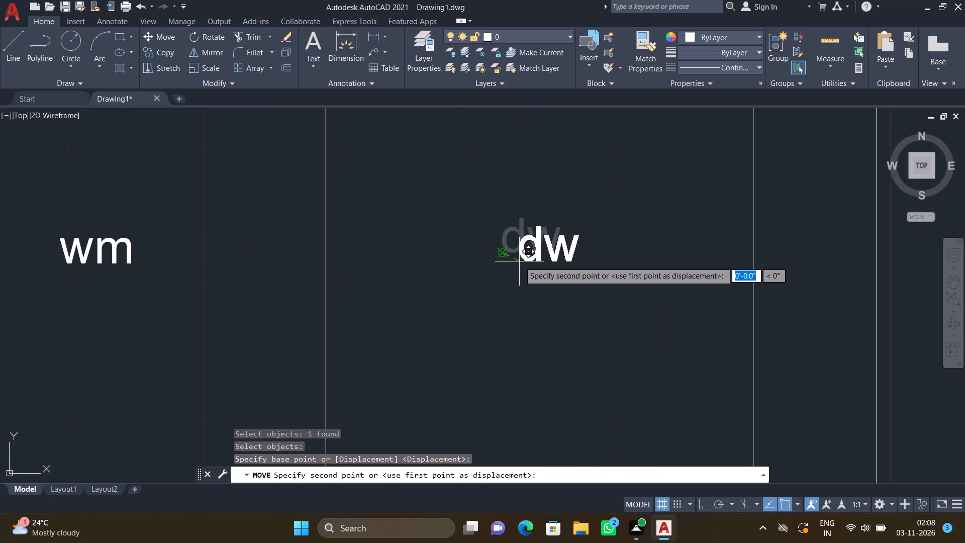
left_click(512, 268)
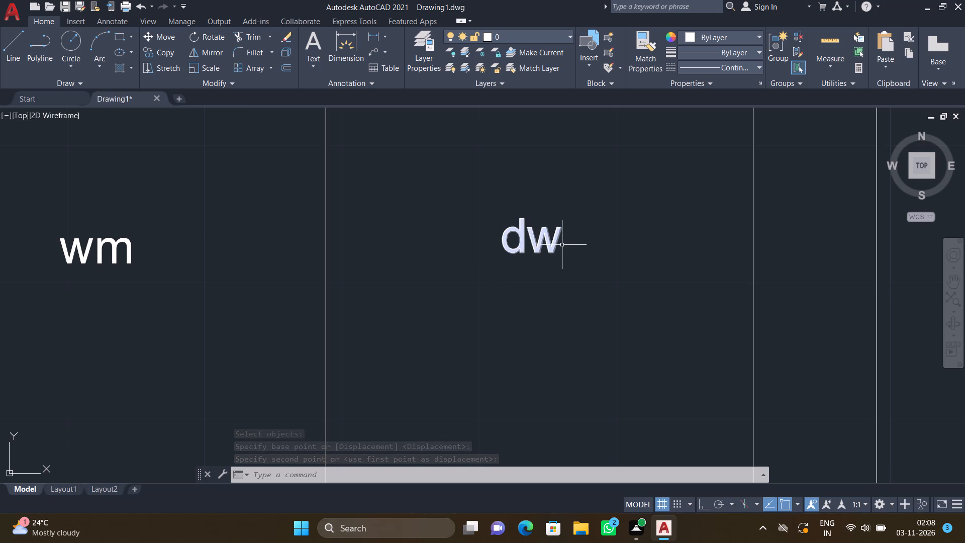
Move the dw label slightly south, to about mid-height of the UTILITY room's eastern compartment.
scroll(565, 246, "up", 2)
scroll(564, 247, "down", 3)
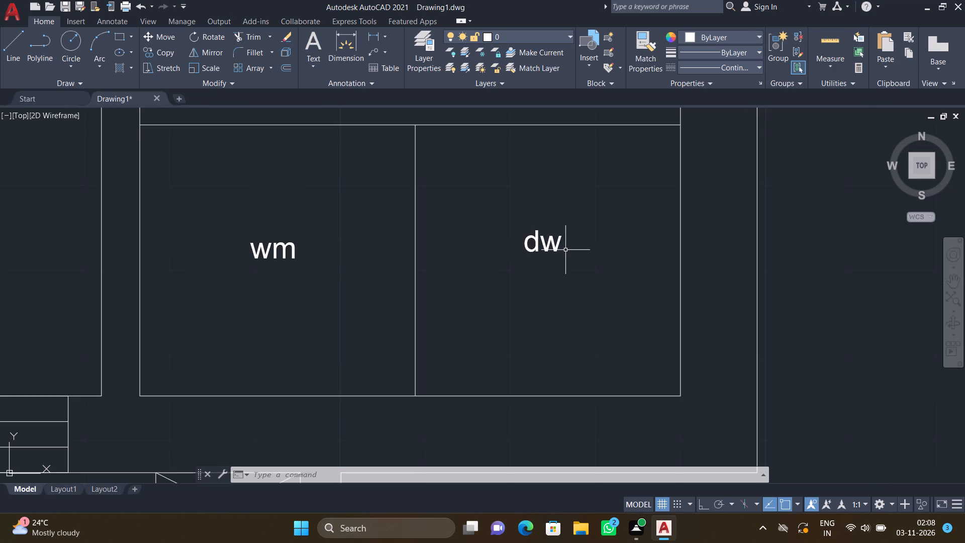
scroll(556, 248, "up", 2)
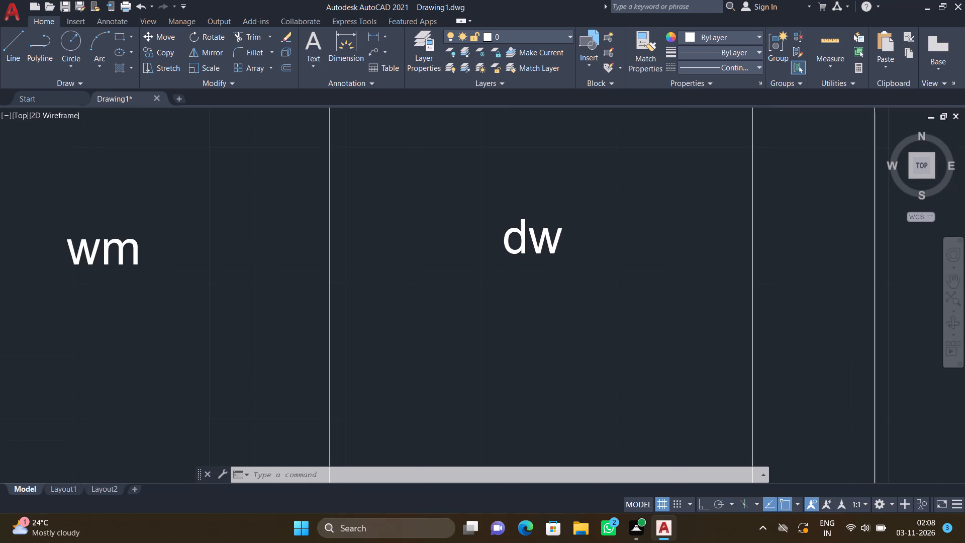
key("m")
key("Return")
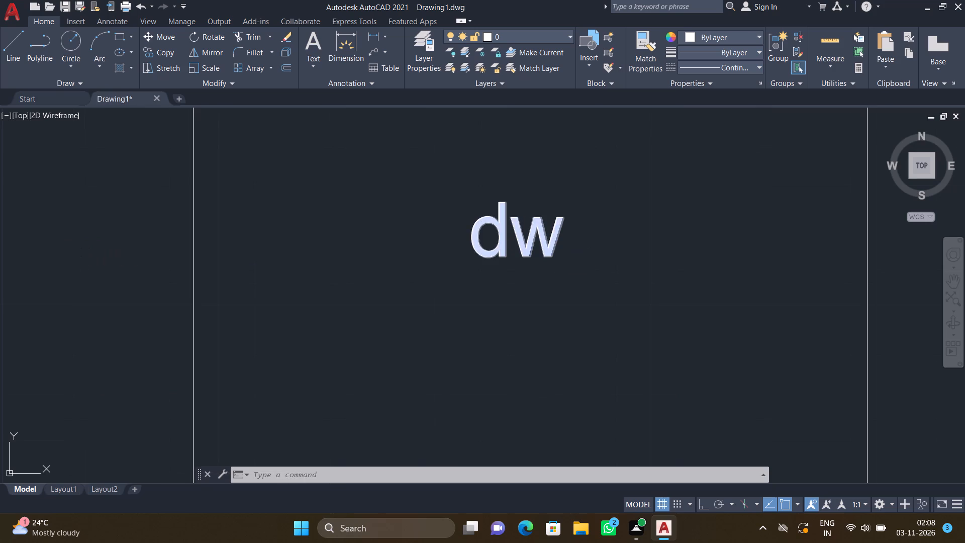
scroll(554, 254, "down", 2)
left_click_drag(572, 269, 564, 264)
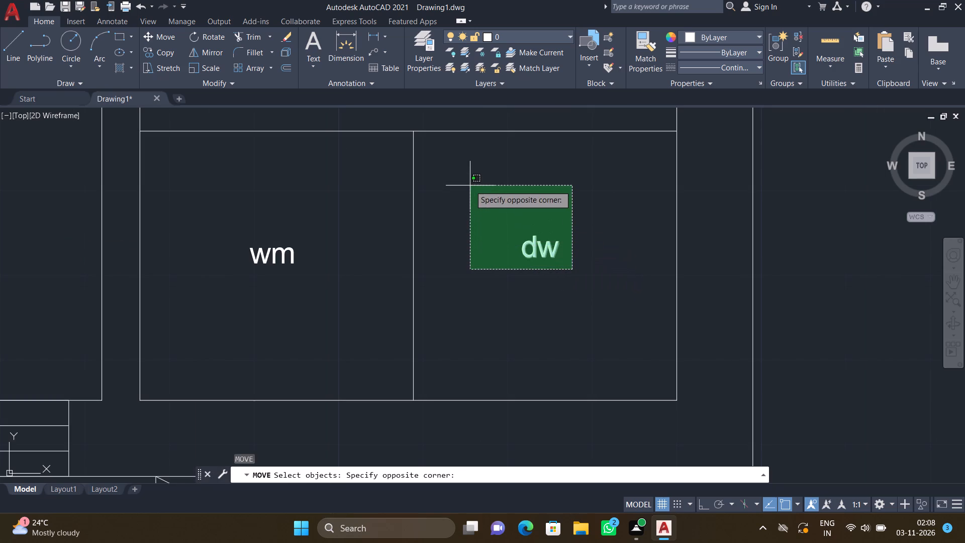
left_click(470, 186)
key("Return")
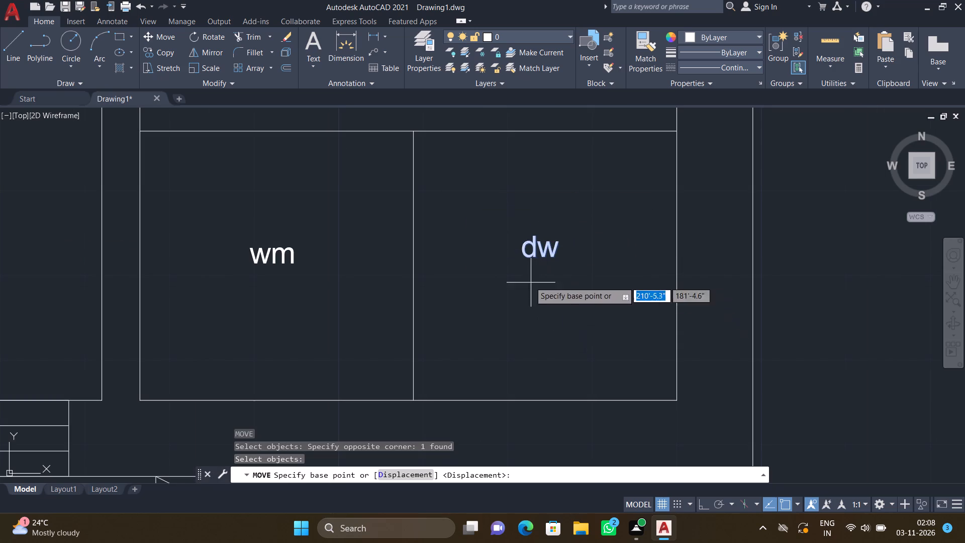
scroll(526, 262, "up", 2)
left_click(538, 243)
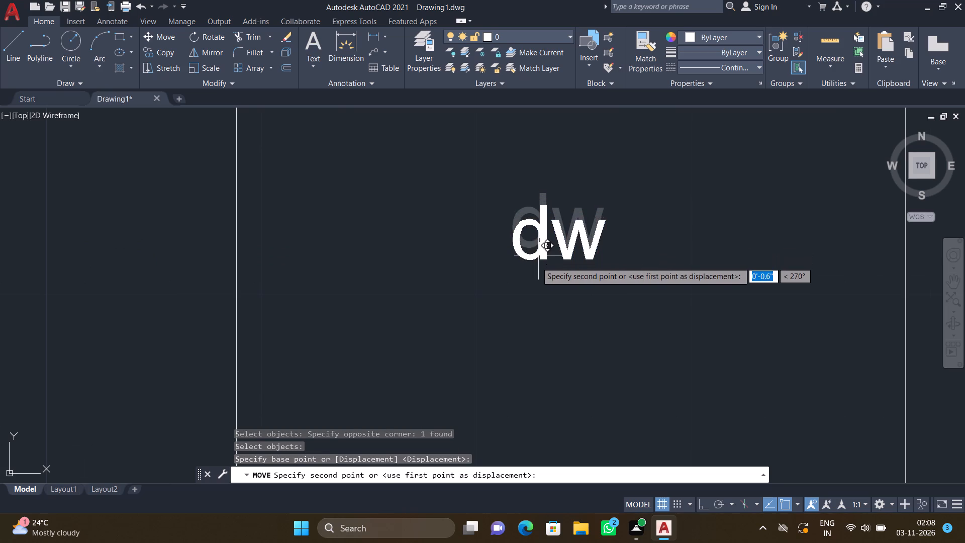
scroll(536, 273, "down", 2)
left_click(536, 277)
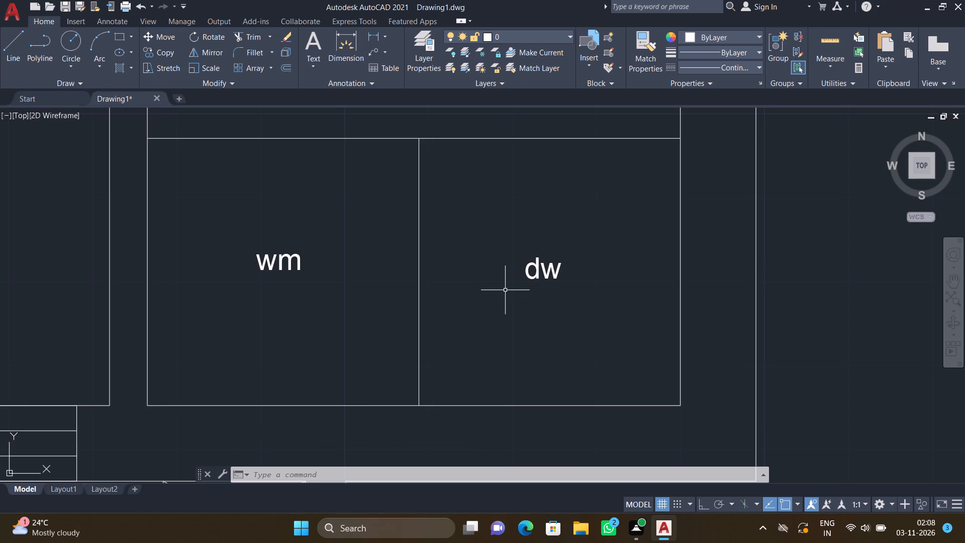
Trim the wall line separating the northern toilet shaft's north wall from the adjoining wall stub to its east.
scroll(509, 265, "down", 4)
scroll(485, 209, "down", 2)
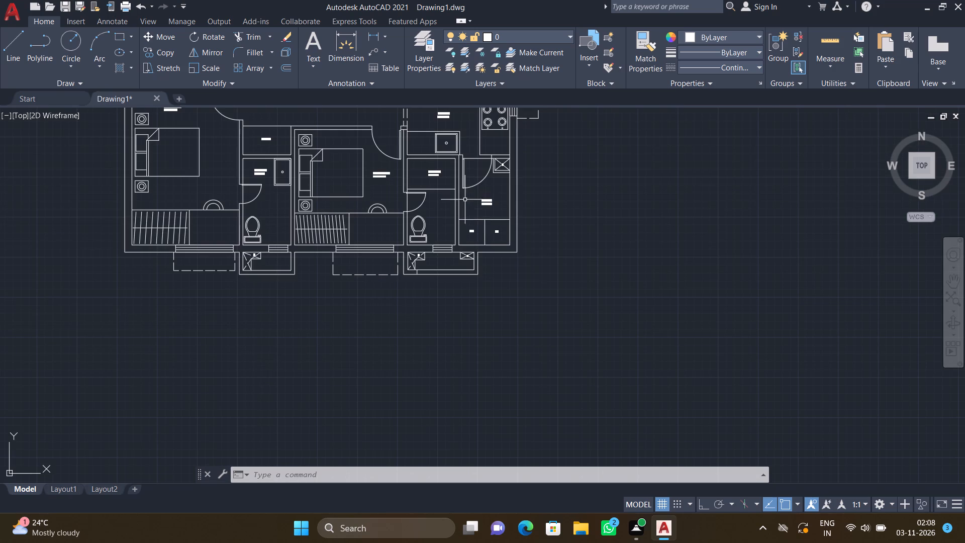
scroll(426, 151, "down", 4)
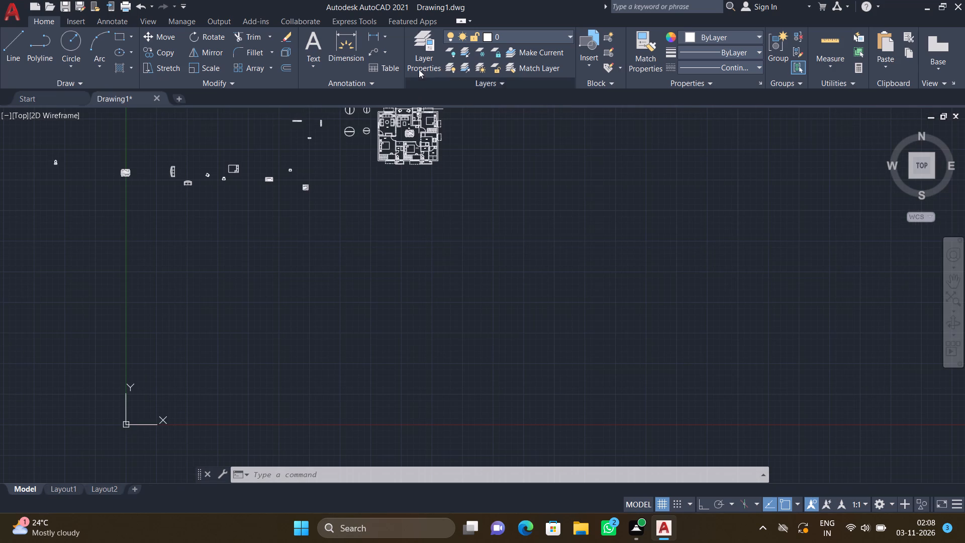
scroll(416, 119, "up", 4)
scroll(411, 110, "down", 3)
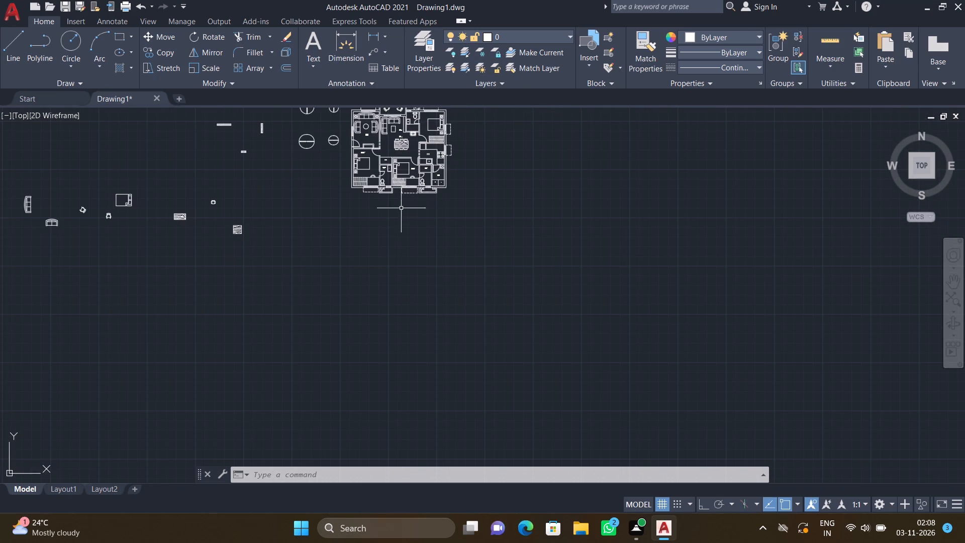
scroll(384, 206, "down", 3)
scroll(384, 161, "up", 7)
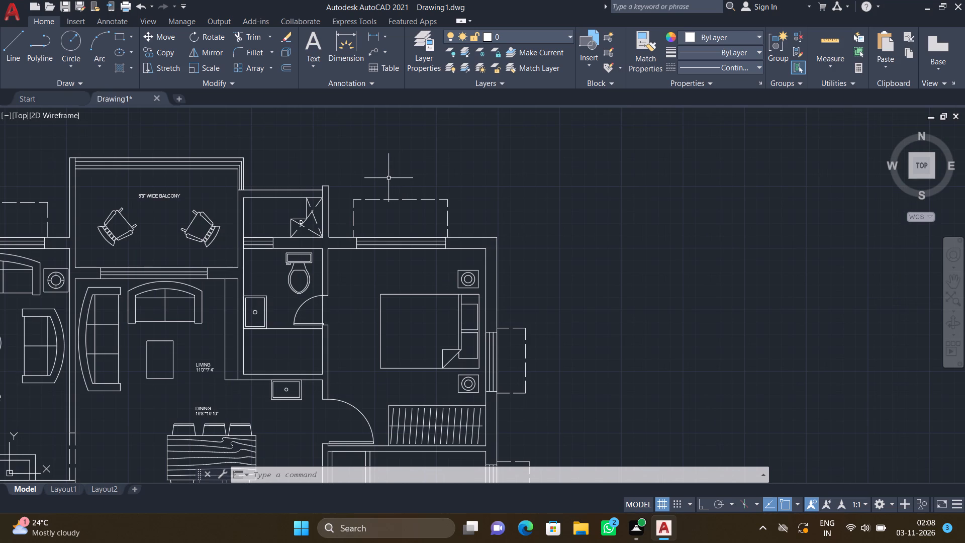
scroll(322, 202, "up", 2)
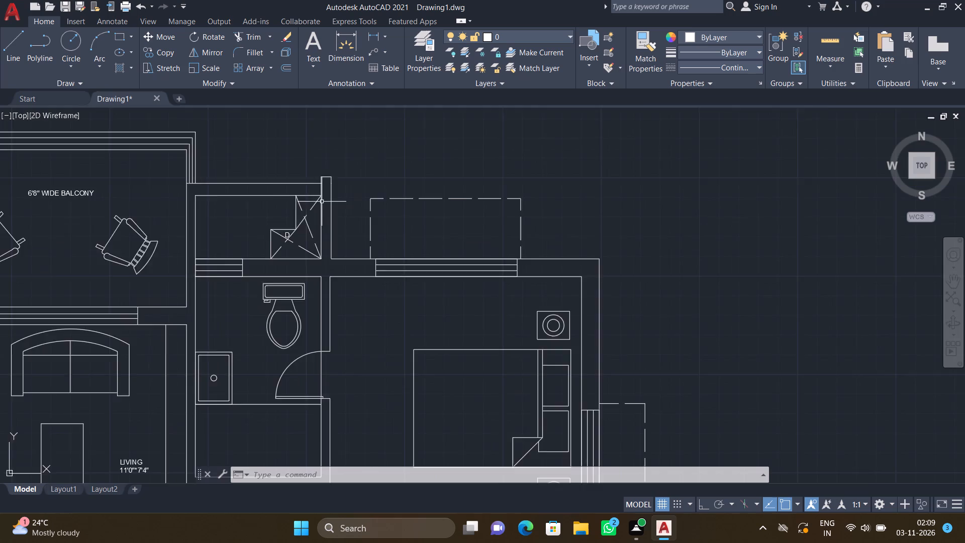
scroll(322, 201, "up", 1)
type("tr")
key("Return")
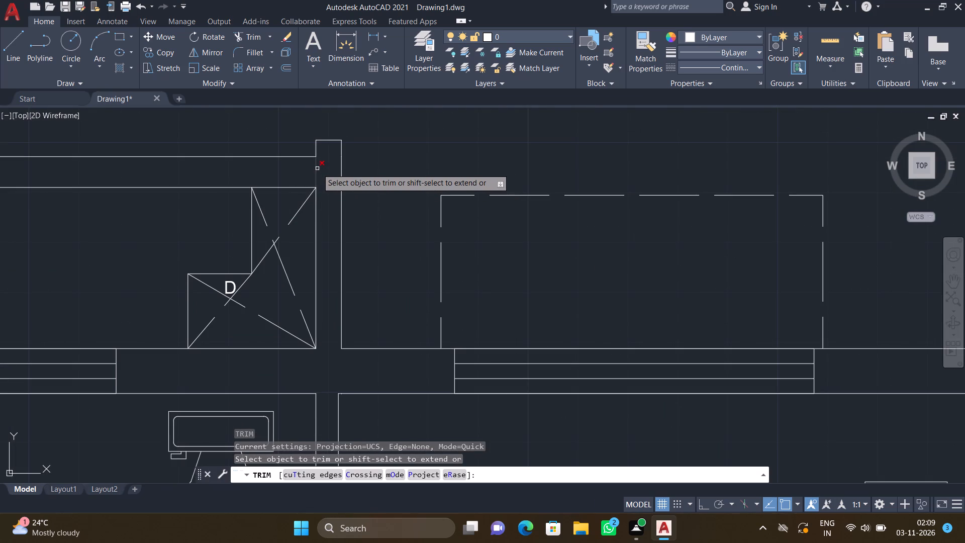
left_click(317, 168)
key("Return")
Move the loose circular and rectangular objects beside the floor plan farther west and slightly south, clear of the plan.
scroll(317, 172, "down", 3)
scroll(300, 211, "down", 5)
scroll(213, 216, "up", 3)
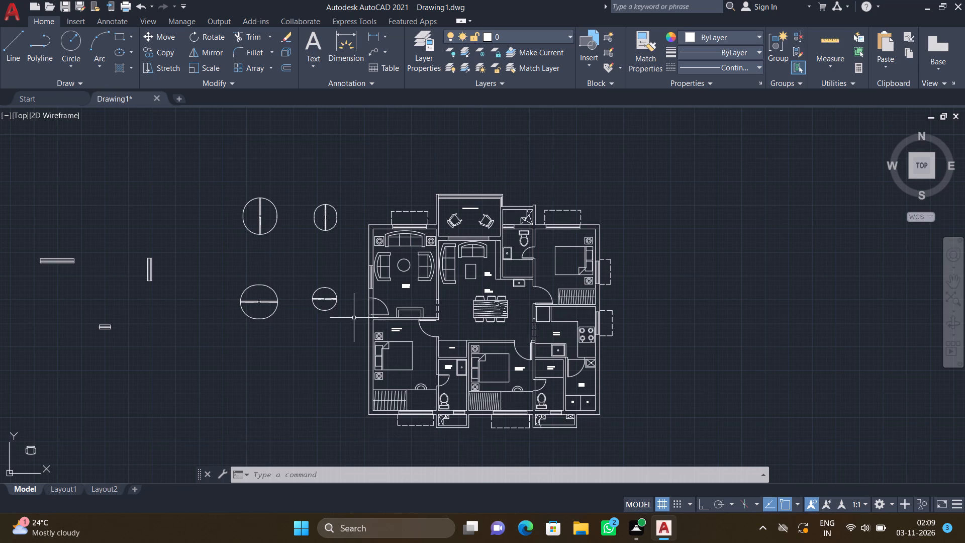
key("m")
key("Return")
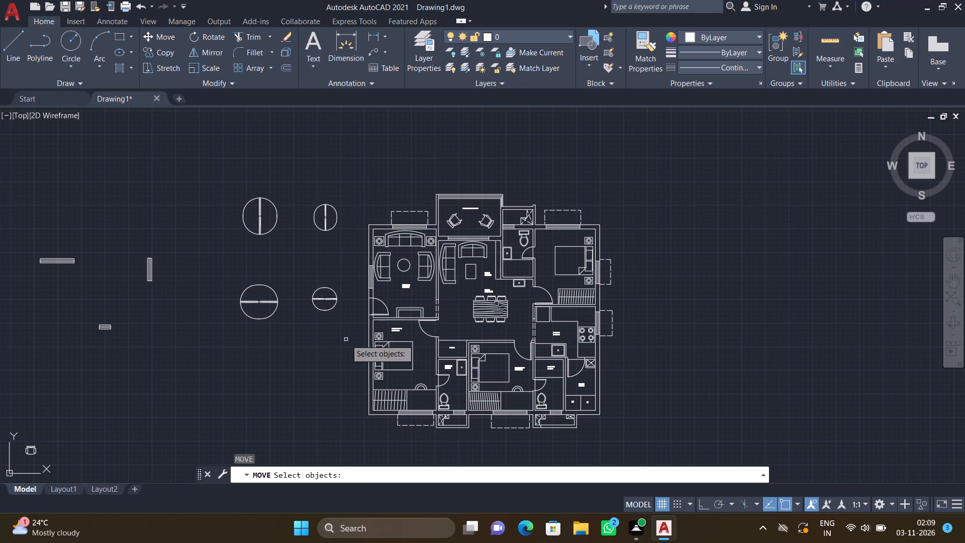
left_click_drag(346, 344, 342, 339)
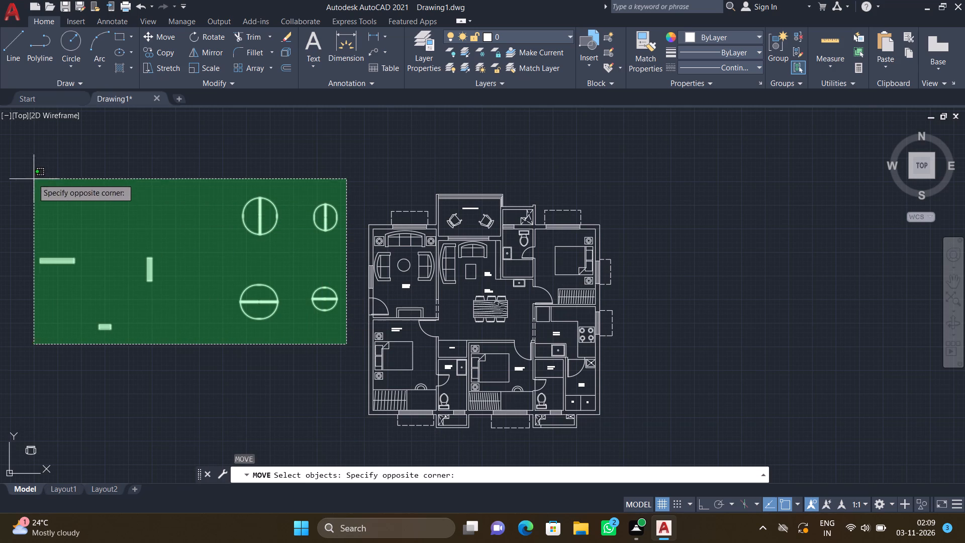
left_click(1, 160)
key("Return")
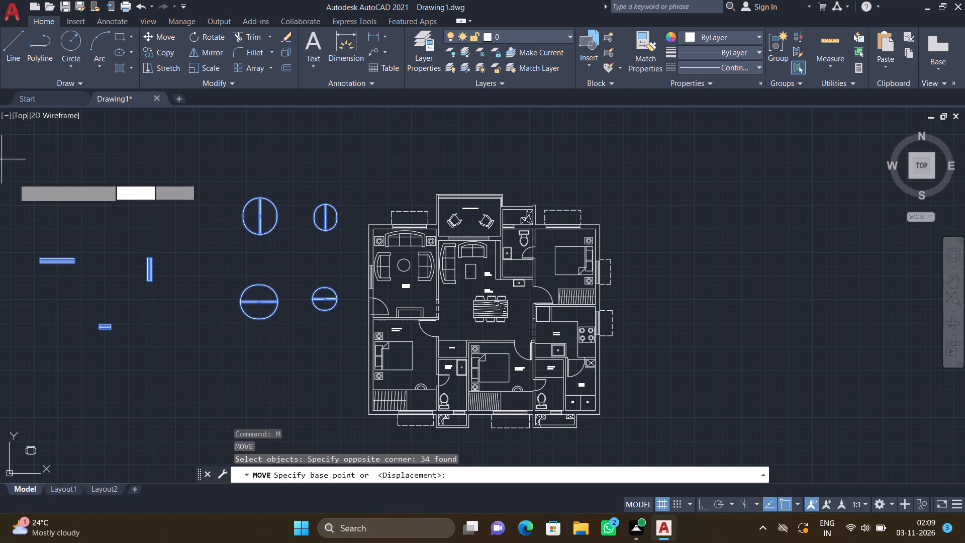
scroll(51, 278, "down", 6)
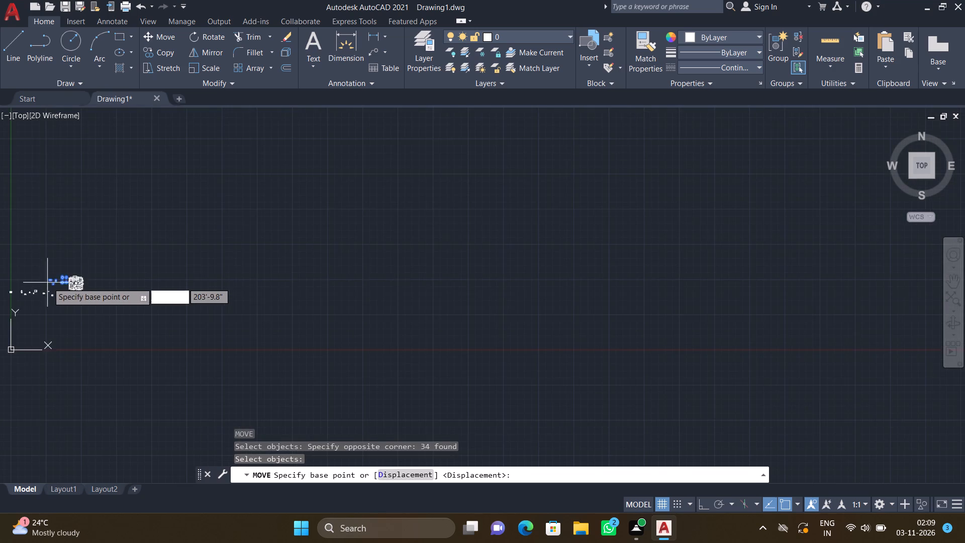
scroll(48, 283, "up", 6)
left_click_drag(74, 256, 73, 256)
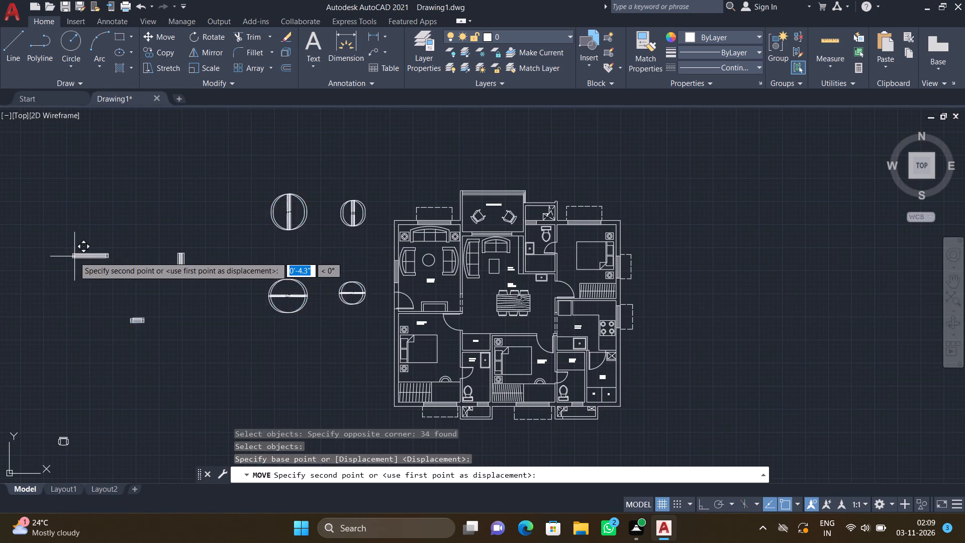
left_click_drag(73, 256, 65, 256)
scroll(29, 250, "down", 1)
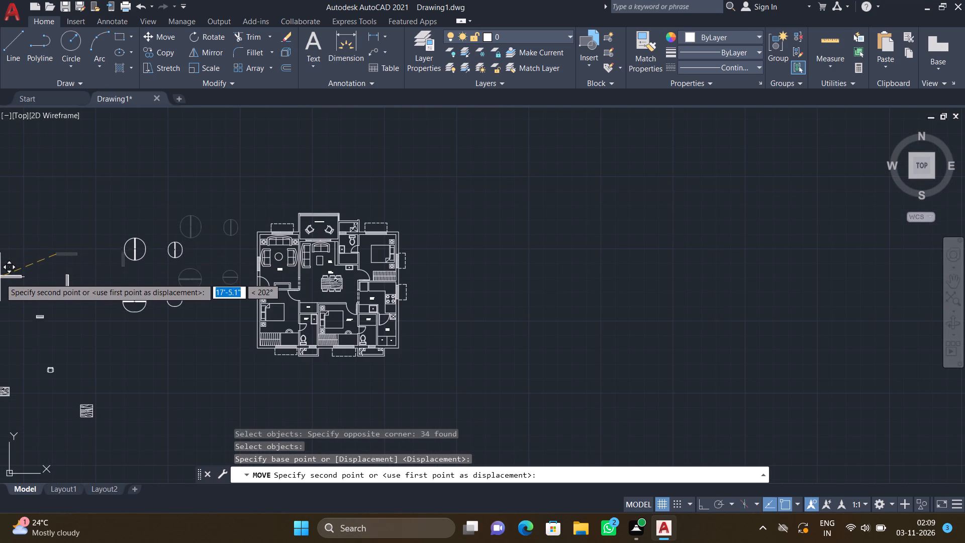
left_click(0, 287)
Draw a horizontal line about 4'-11" long westward from the DRAWING room's outer west wall, between the window and the entrance door.
scroll(229, 258, "up", 1)
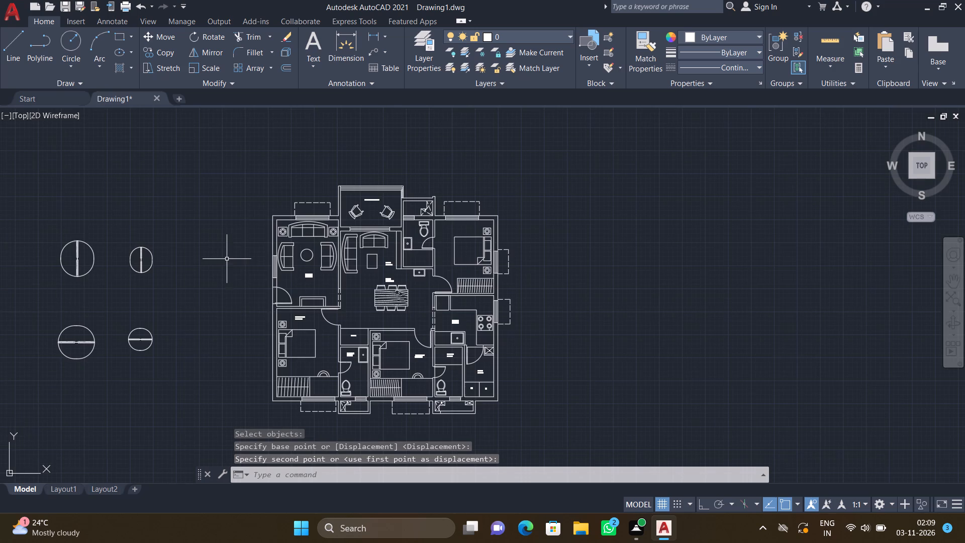
key("l")
key("Return")
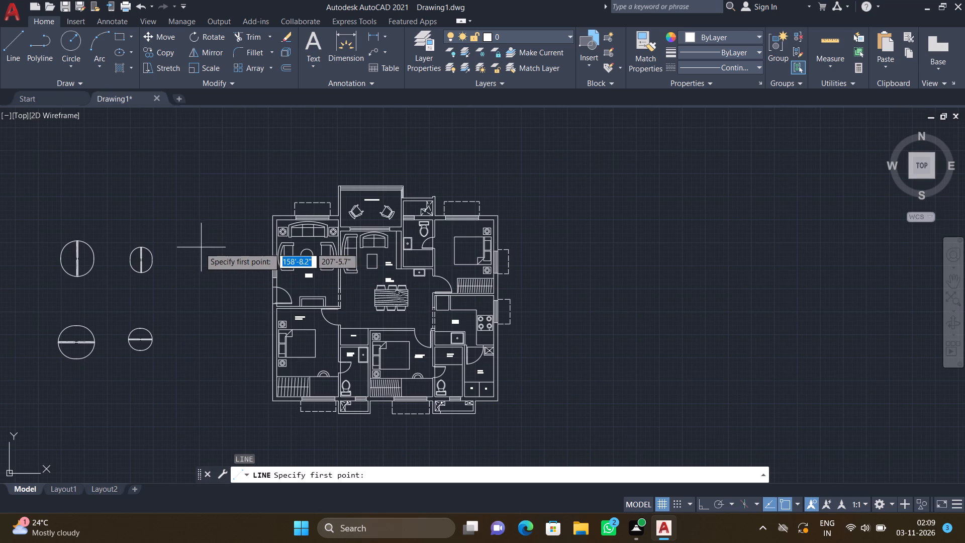
scroll(228, 253, "up", 2)
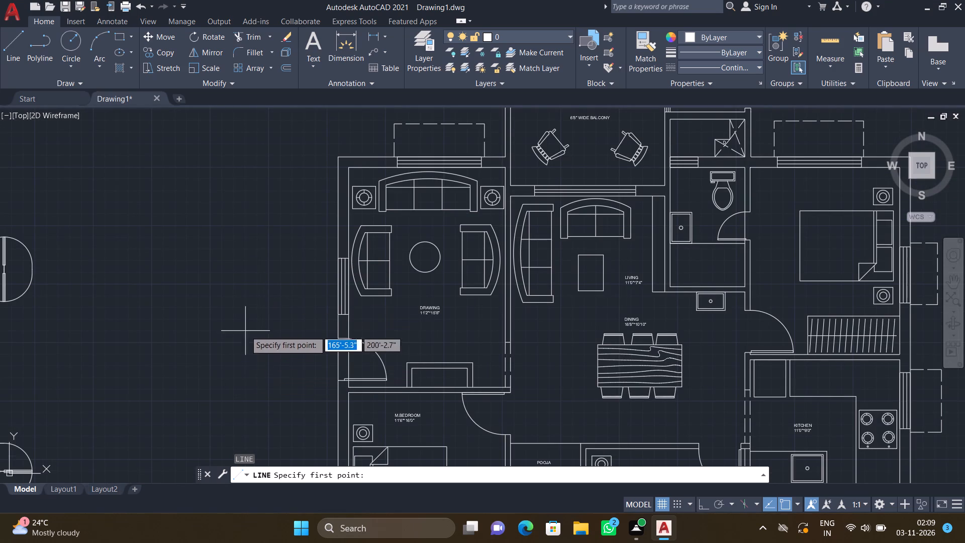
scroll(333, 331, "up", 1)
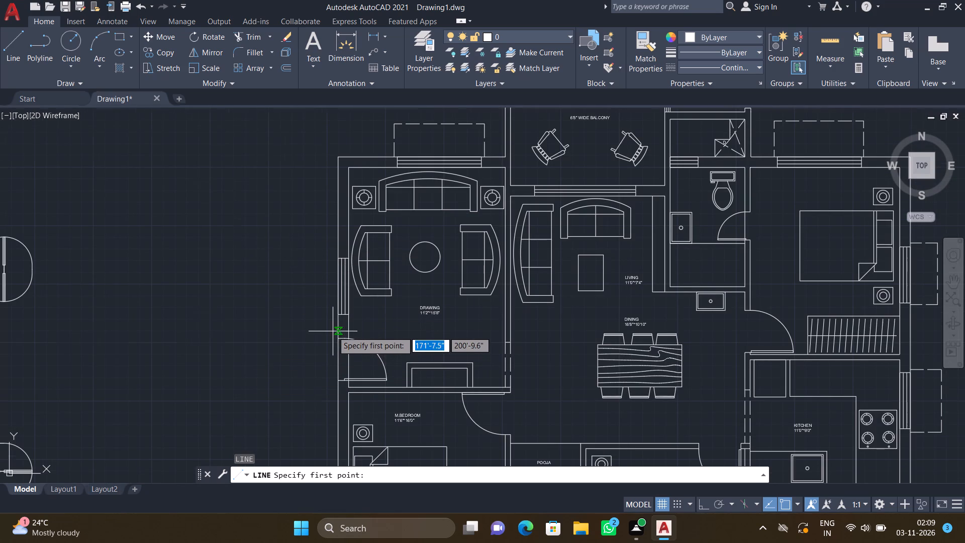
scroll(333, 331, "up", 1)
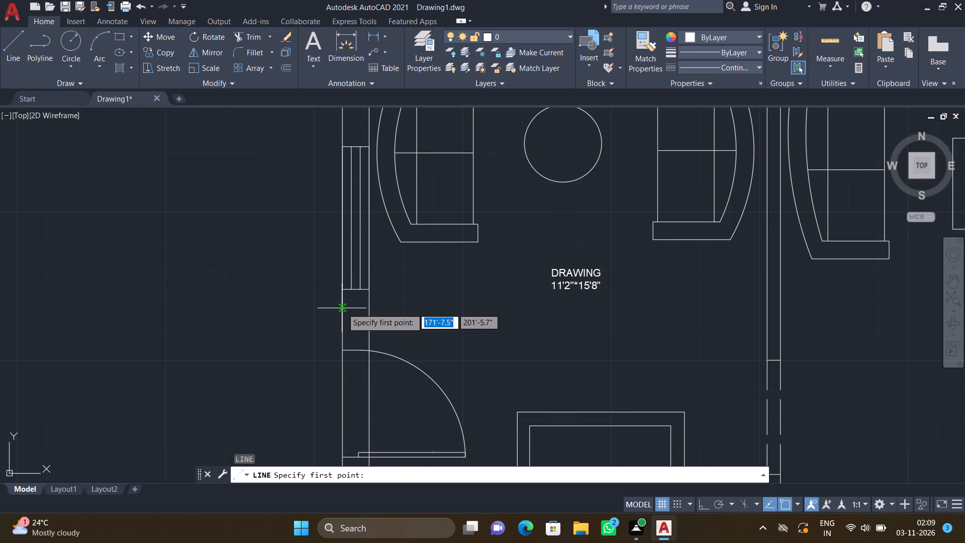
left_click(342, 308)
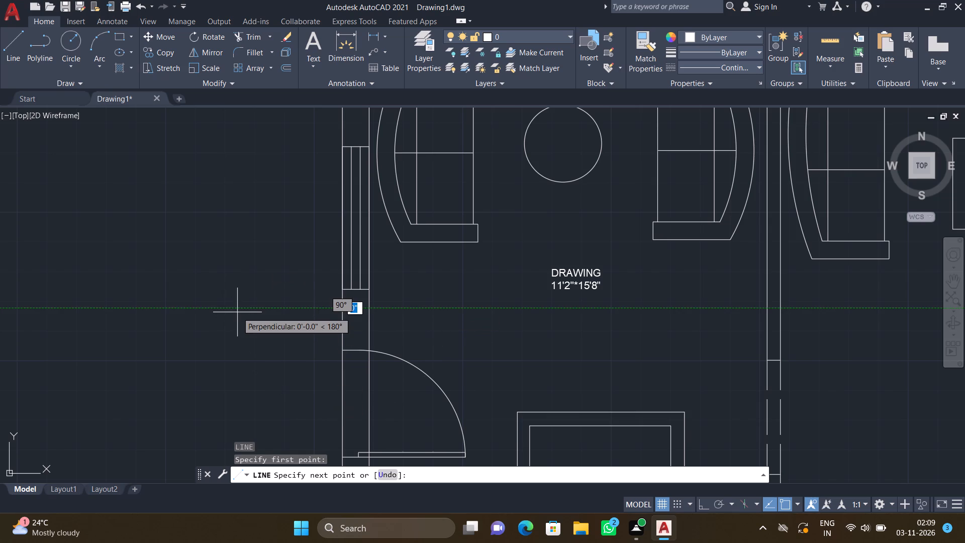
key("F8")
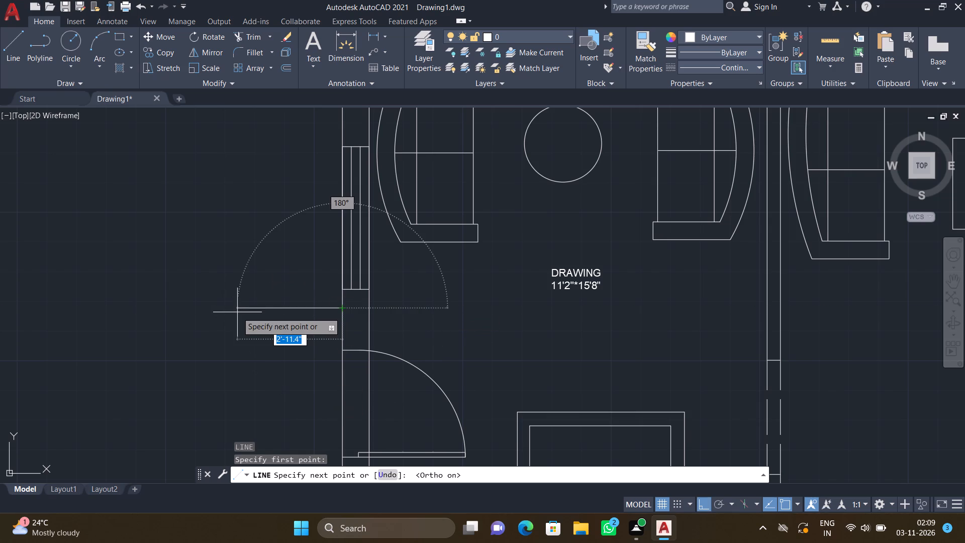
left_click(166, 308)
key("Return")
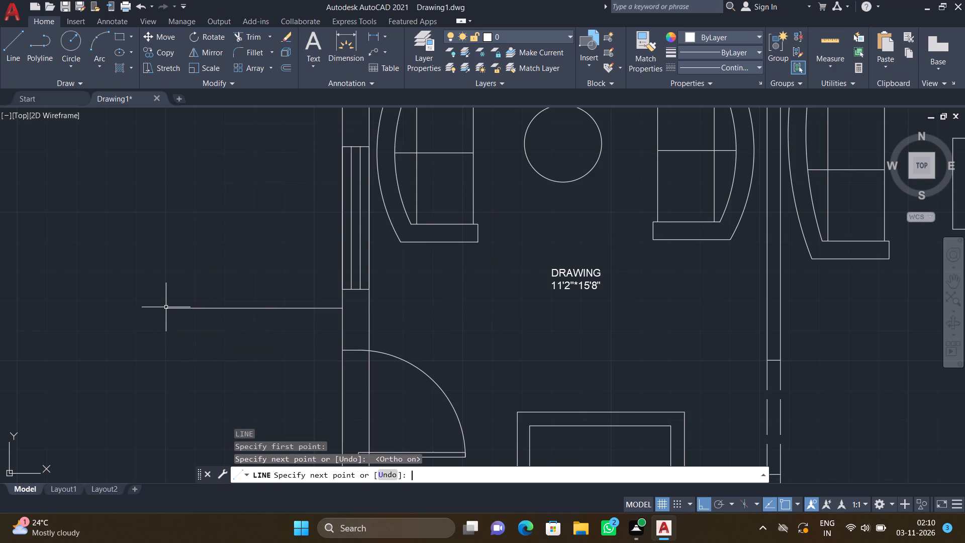
Offset the new horizontal line 9" to the south to form the second wall face.
key("o")
key("Return")
key("9")
key("shift+quotedbl")
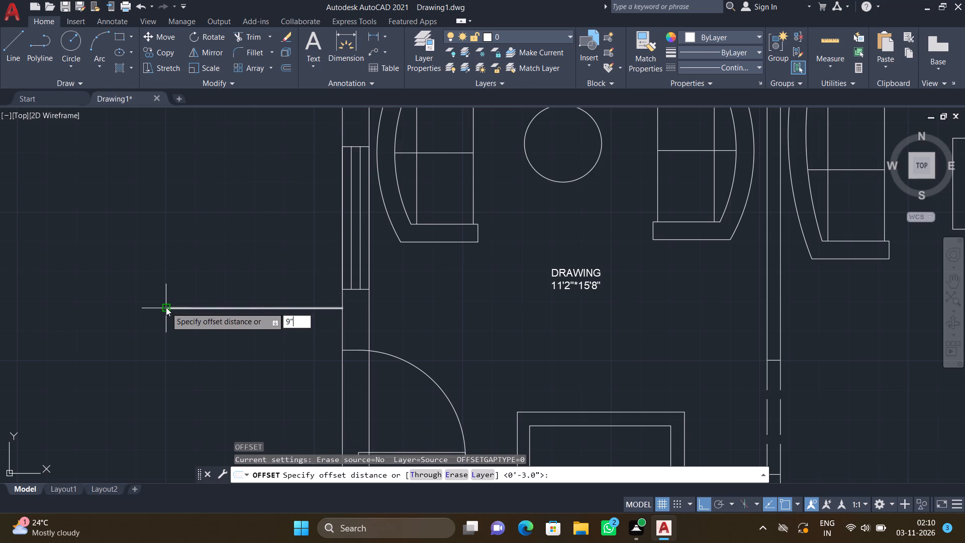
key("Return")
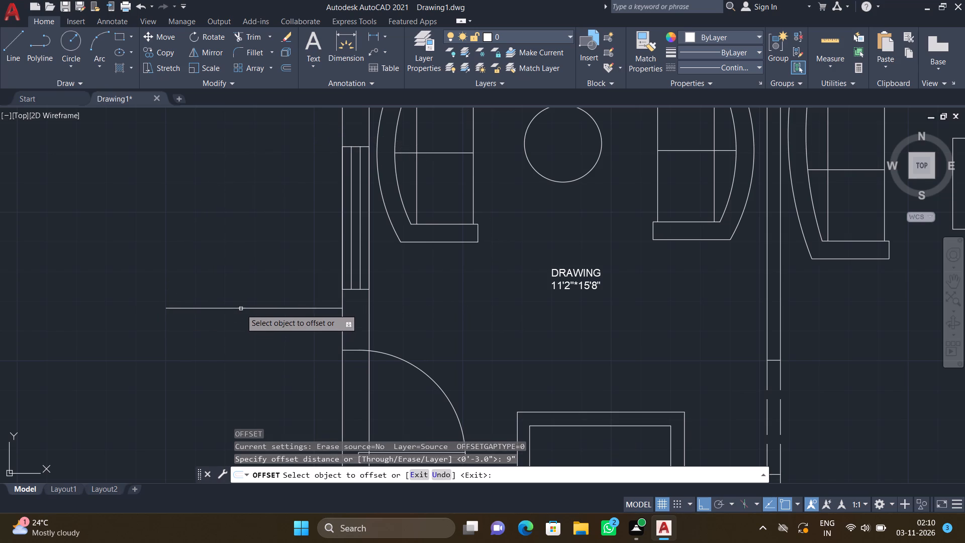
left_click(241, 309)
left_click(241, 335)
key("Return")
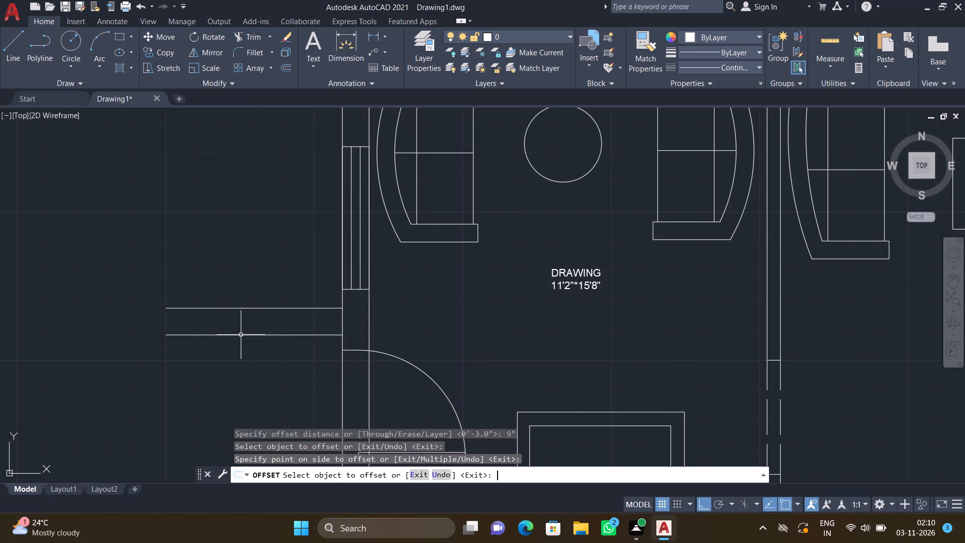
Offset the apartment's outer west wall line 6'6" to the west, outside the entrance door.
scroll(216, 311, "down", 4)
scroll(209, 369, "up", 2)
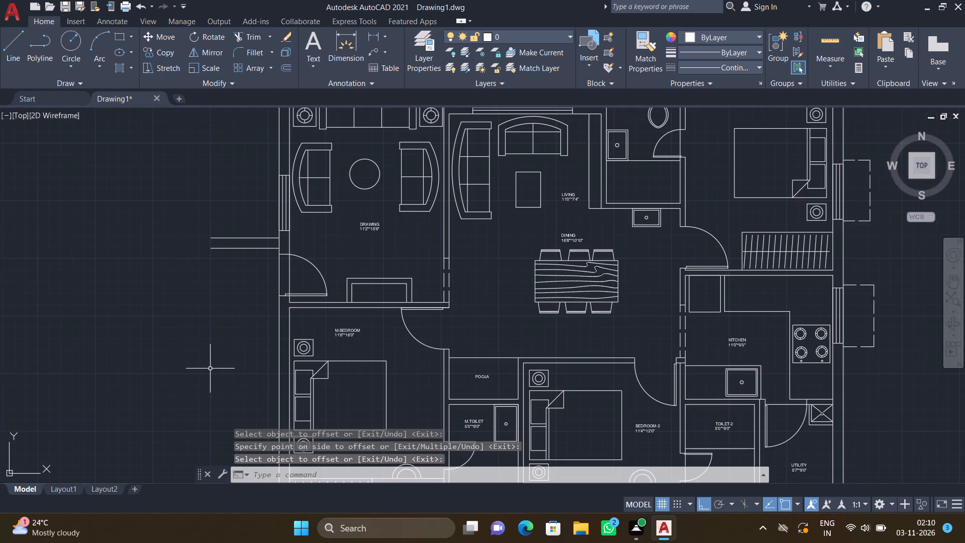
key("o")
key("Return")
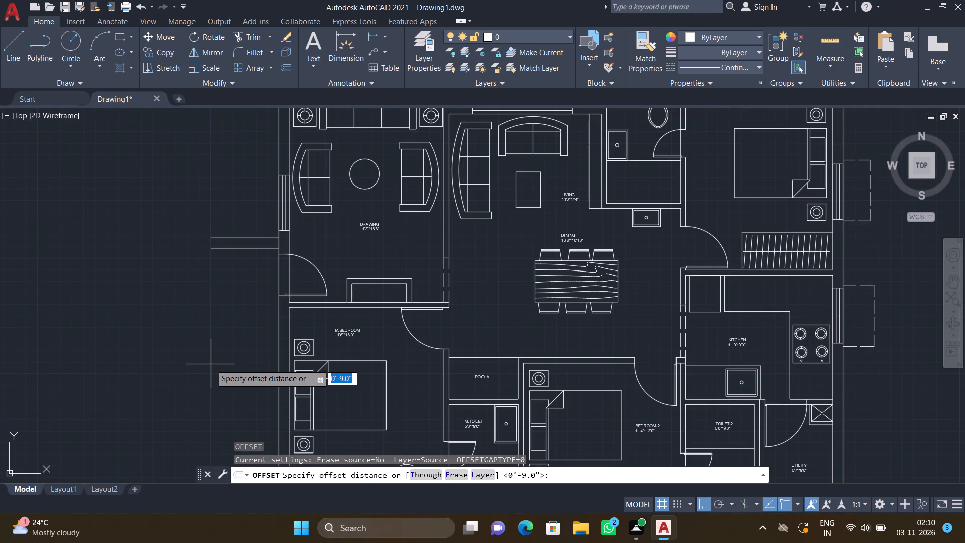
type("6'")
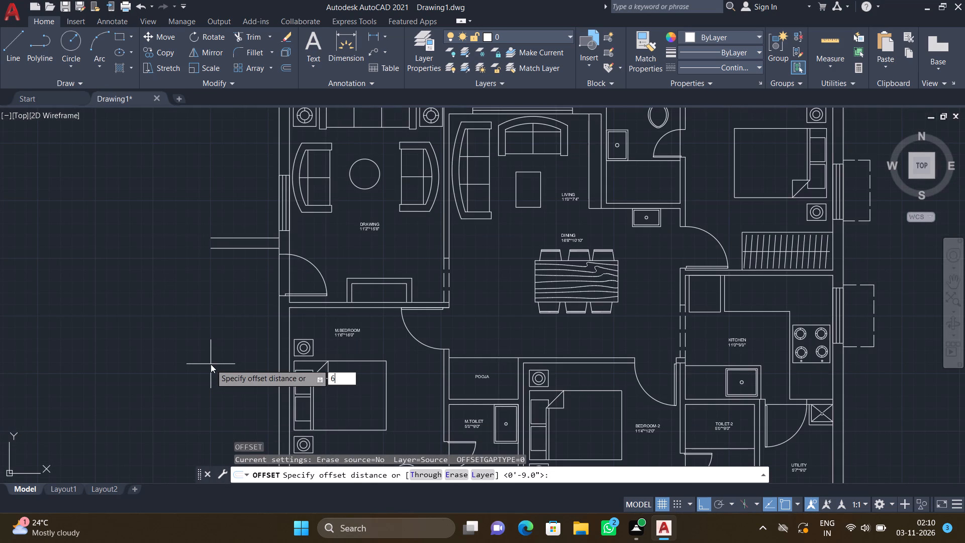
type("6\"")
key("Return")
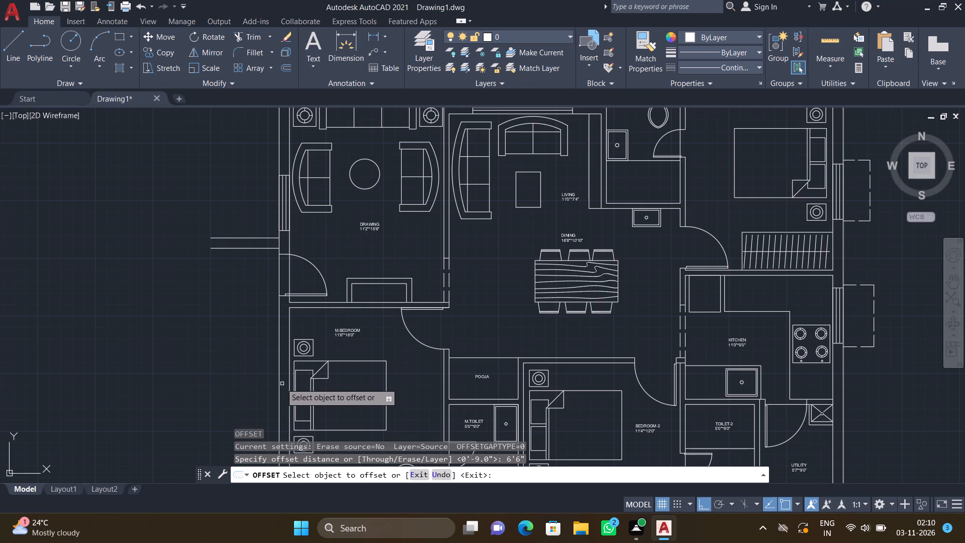
left_click(277, 375)
left_click(209, 390)
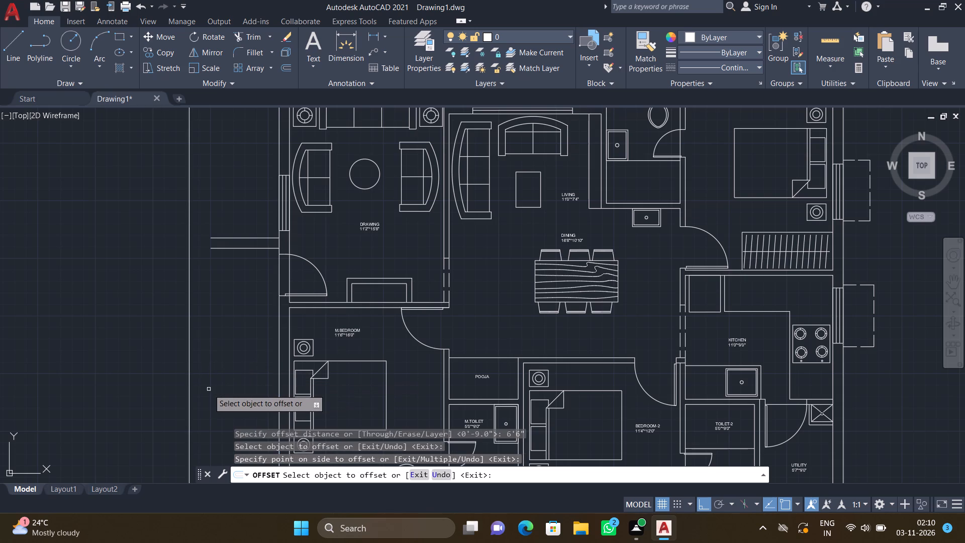
key("Return")
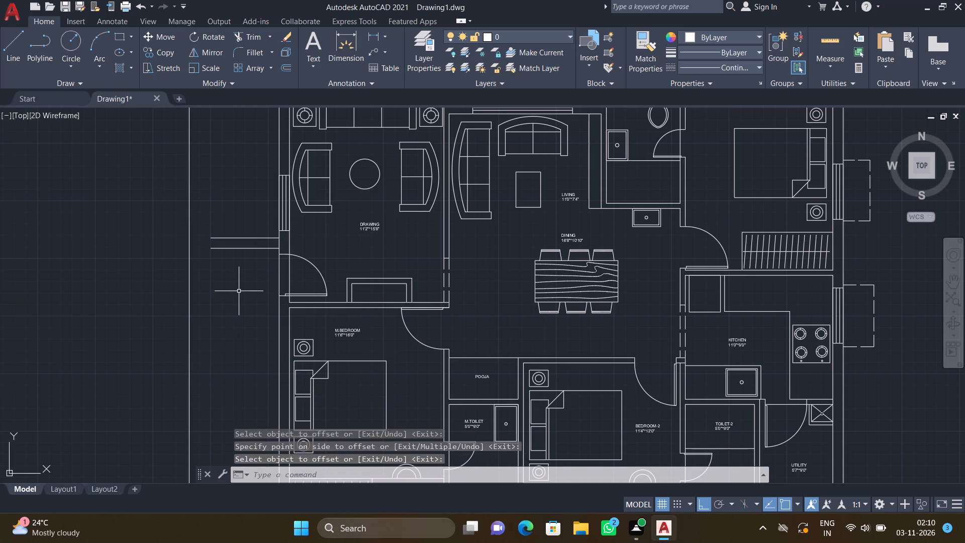
Extend both horizontal entrance wall lines west to meet the offset vertical line.
type("ex")
key("Return")
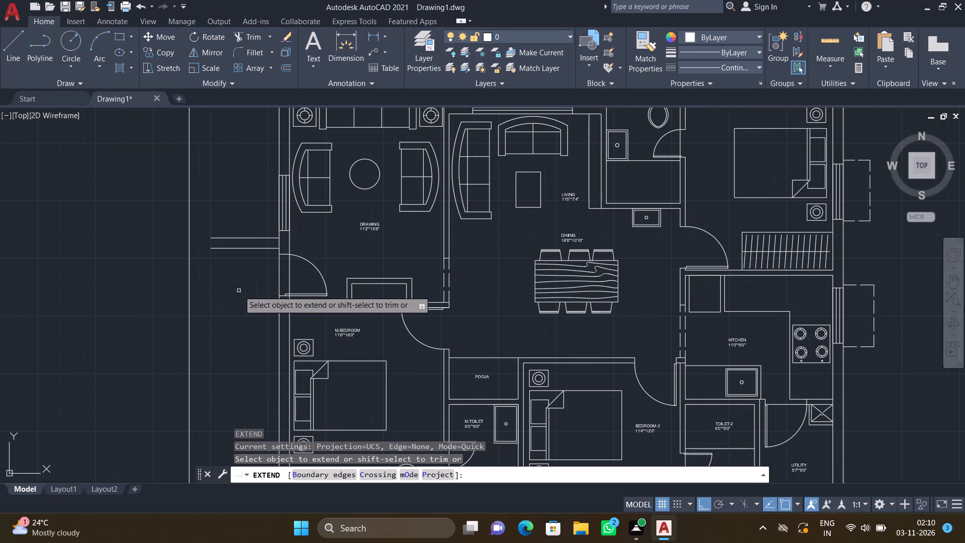
left_click(232, 249)
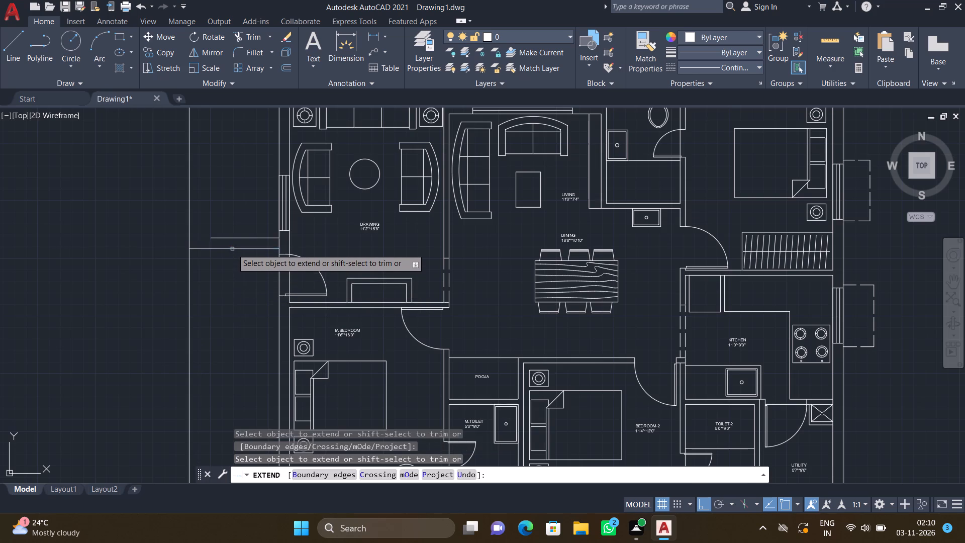
left_click(231, 238)
key("Return")
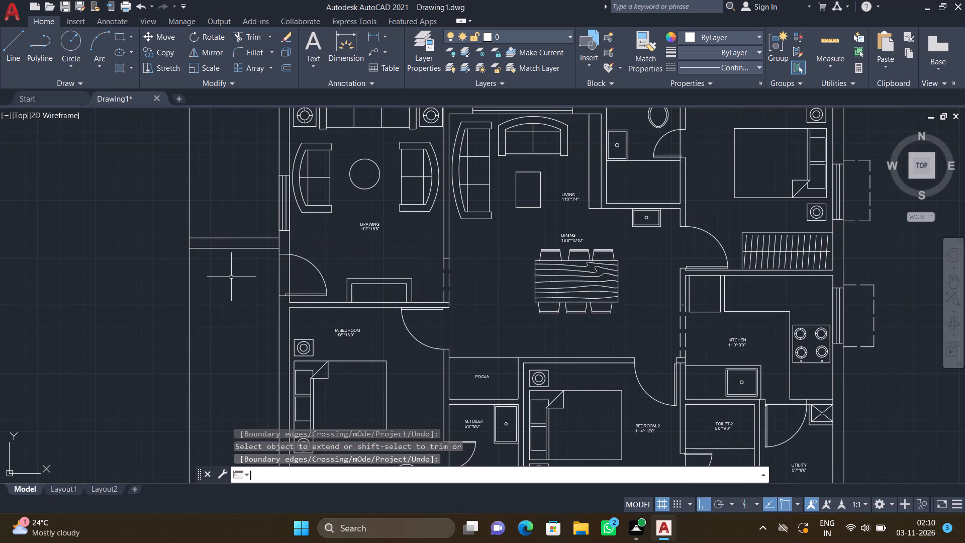
Trim the part of the offset vertical line that runs north past the upper horizontal entrance wall line.
type("tr")
key("Return")
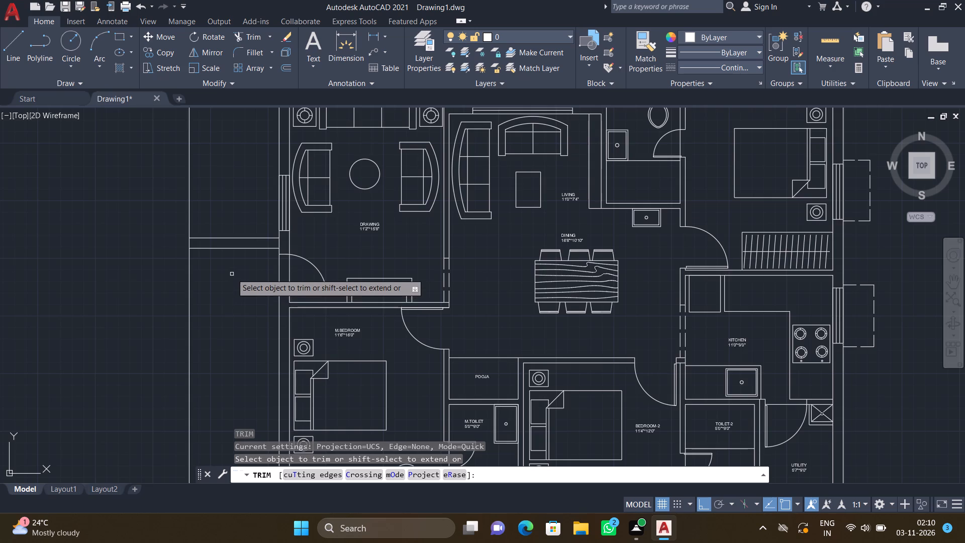
scroll(220, 271, "down", 1)
scroll(196, 237, "up", 2)
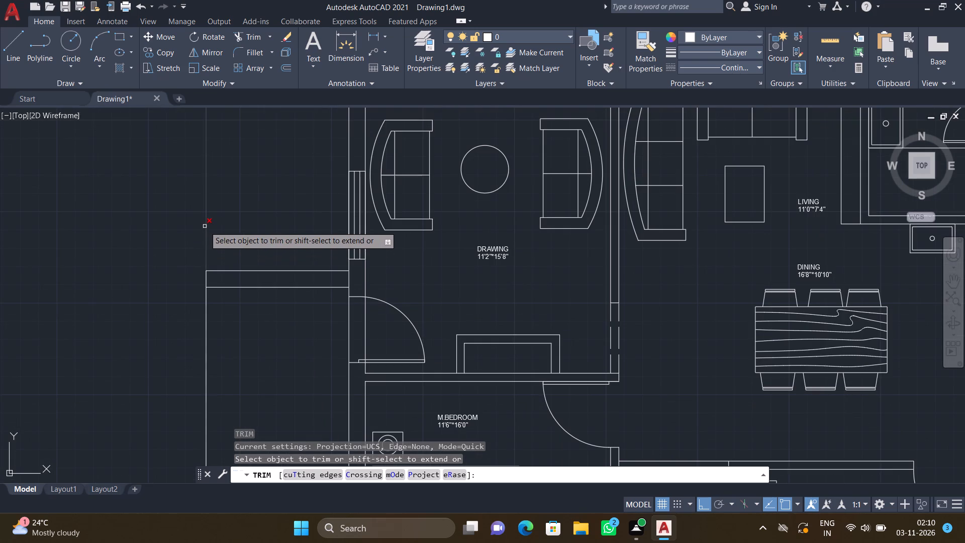
left_click(205, 226)
key("Return")
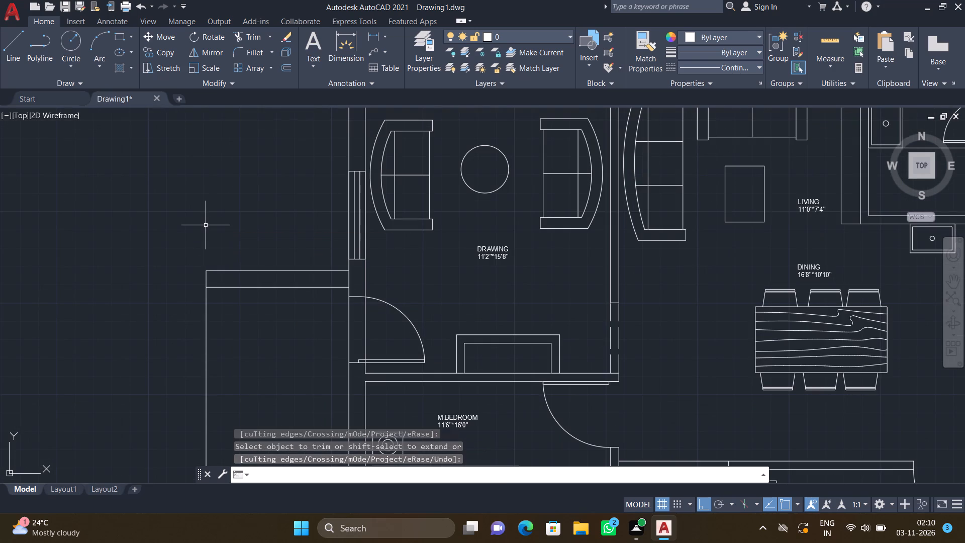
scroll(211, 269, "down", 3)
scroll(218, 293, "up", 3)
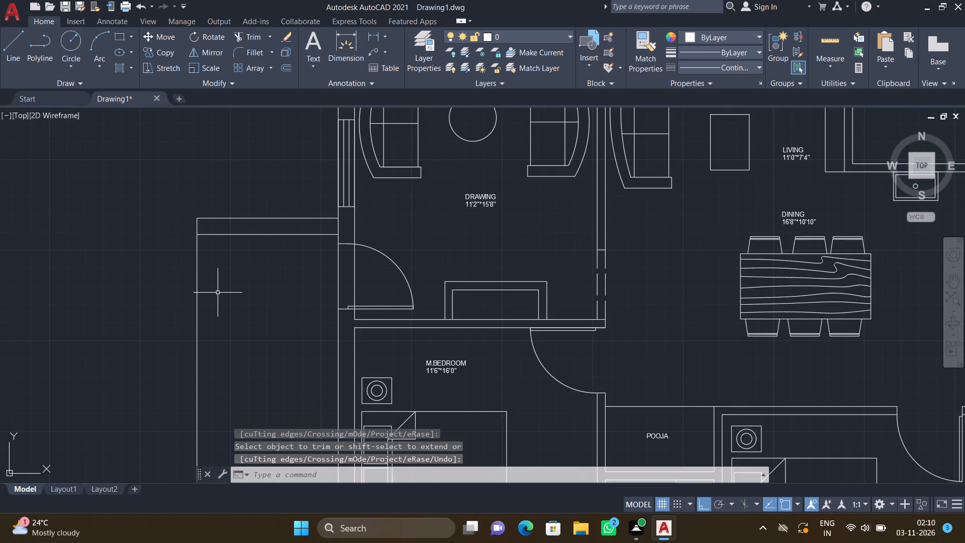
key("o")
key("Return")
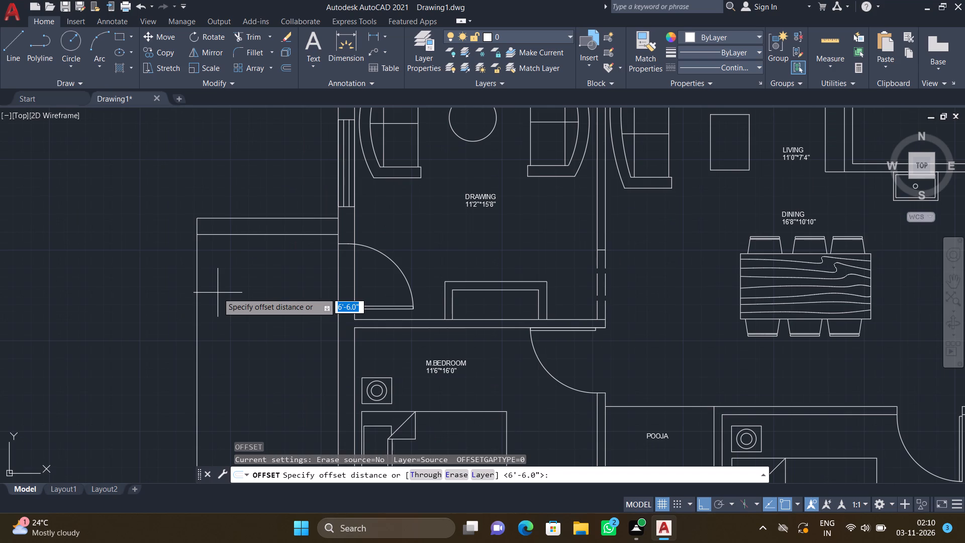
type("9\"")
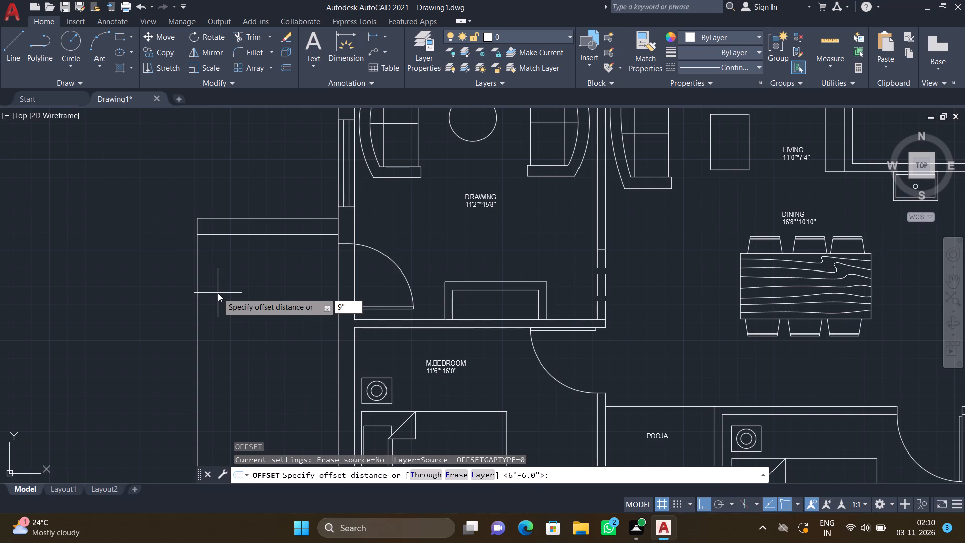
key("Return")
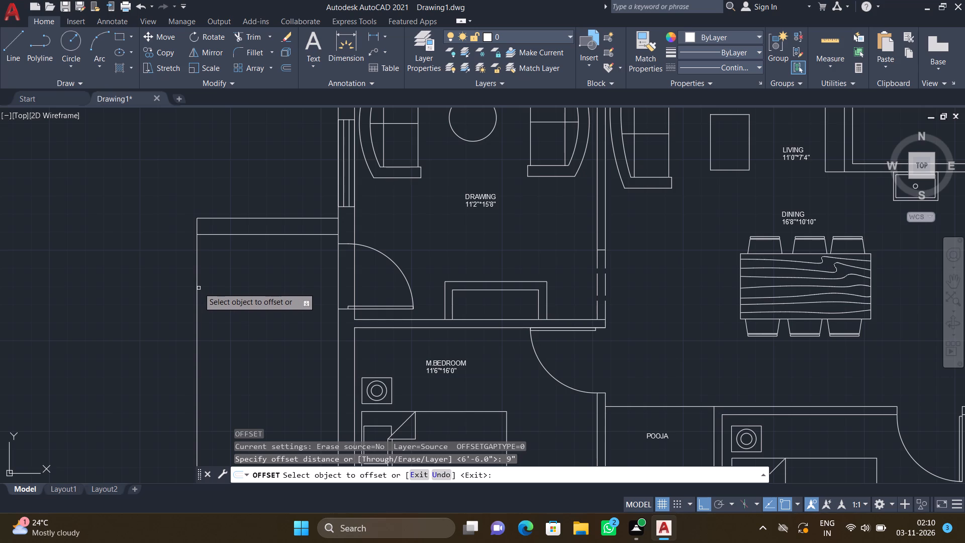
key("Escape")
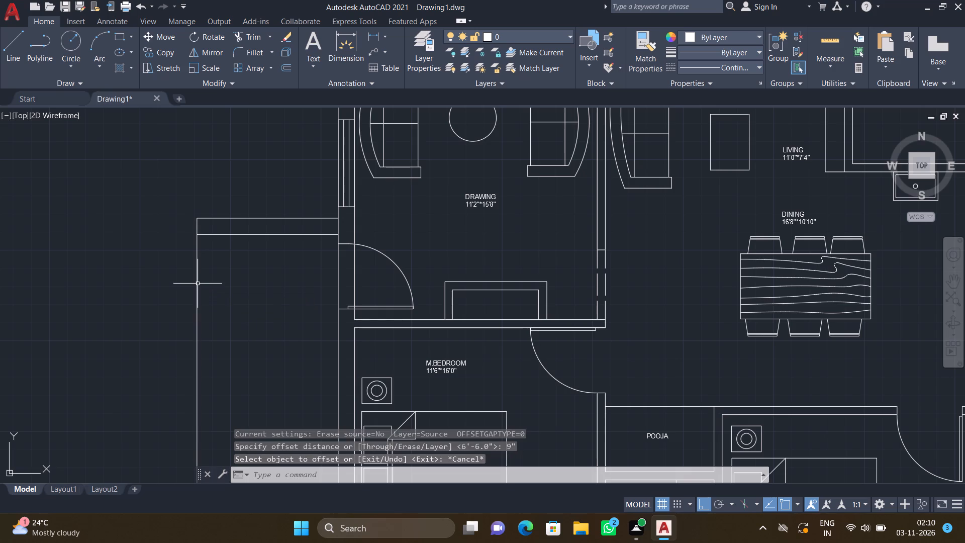
Offset the vertical entrance line 9" to the west to form the wall's outer face.
key("o")
key("Return")
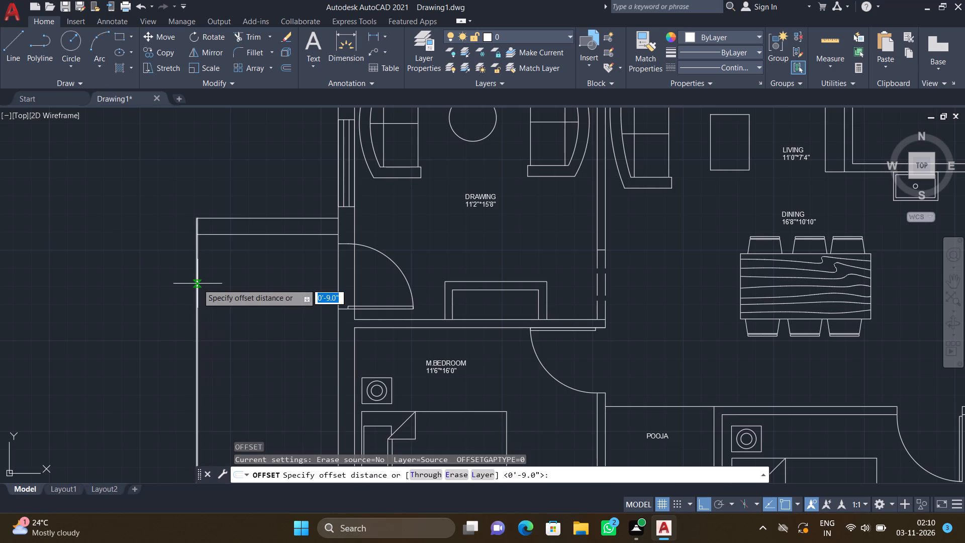
type("9\"")
key("Return")
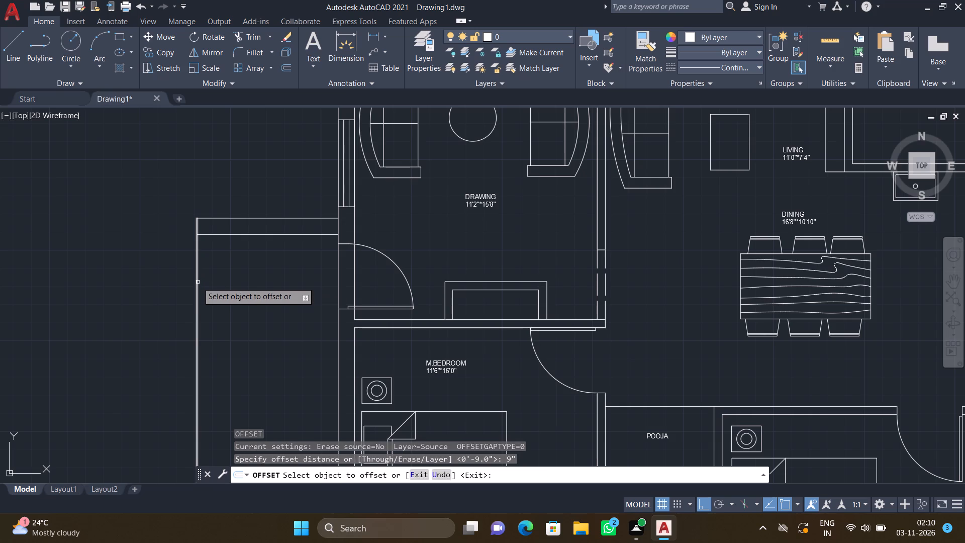
left_click(196, 292)
left_click(151, 299)
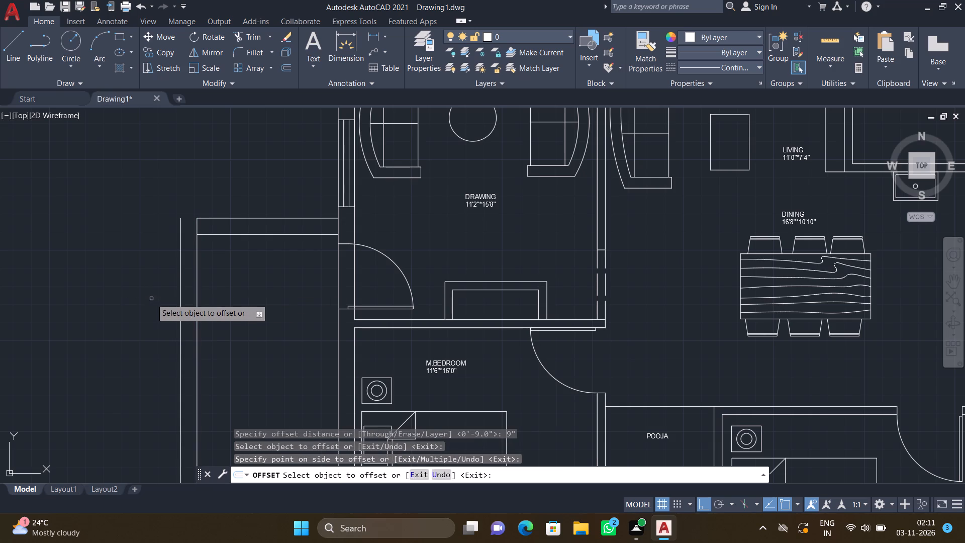
key("Return")
Extend the two horizontal entrance wall lines west to the new outer vertical line.
type("ex")
key("Return")
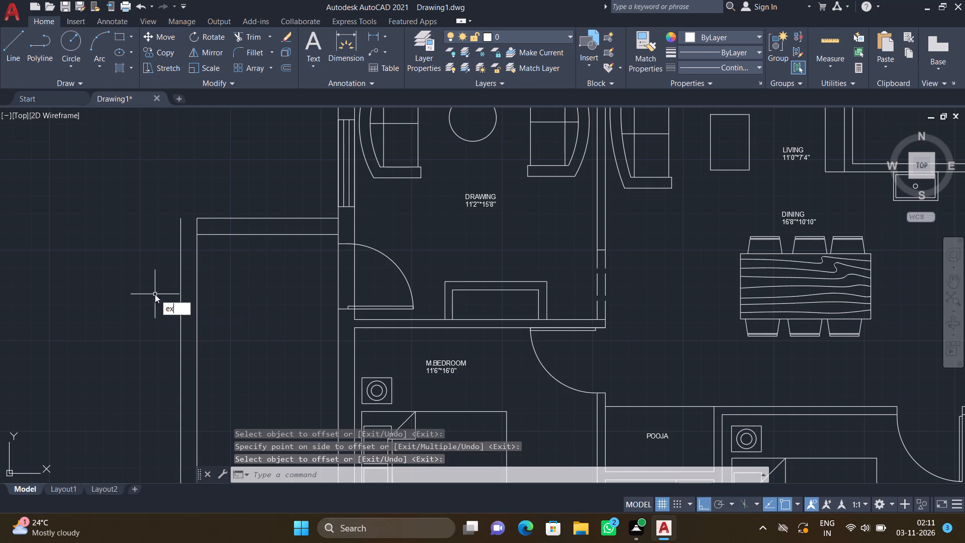
left_click(217, 218)
left_click(220, 236)
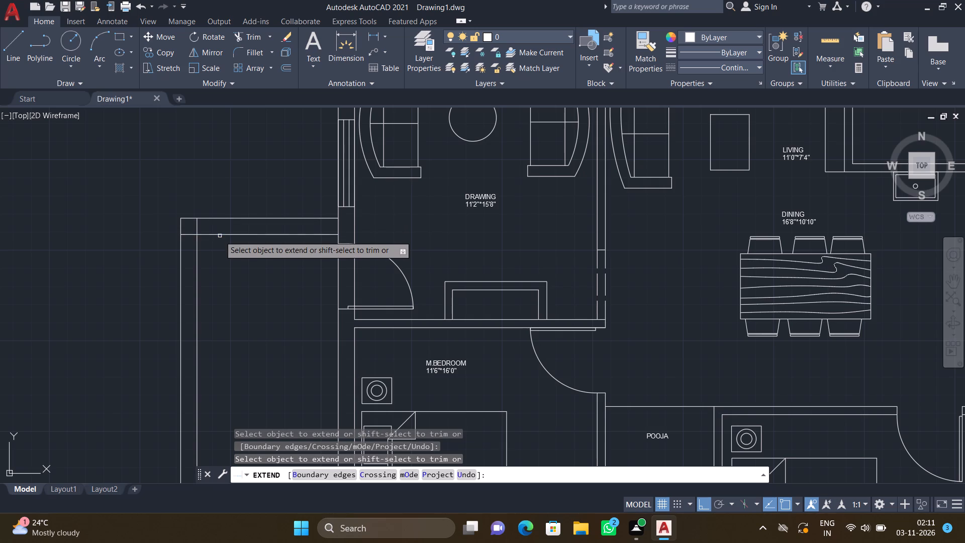
key("Return")
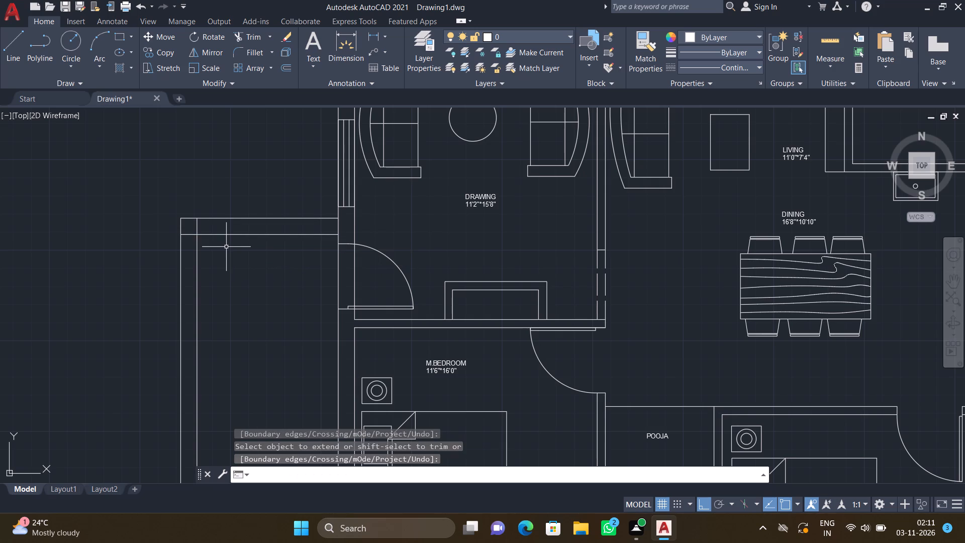
Copy the horizontal window symbol from the loose symbols west of the plan into the upper horizontal entrance wall, between its two wall lines.
scroll(226, 253, "down", 2)
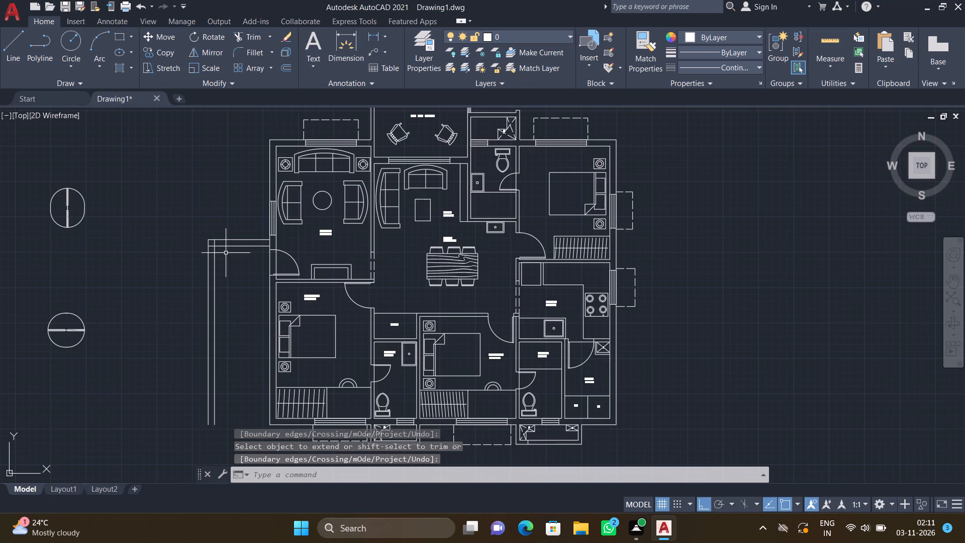
scroll(218, 249, "up", 3)
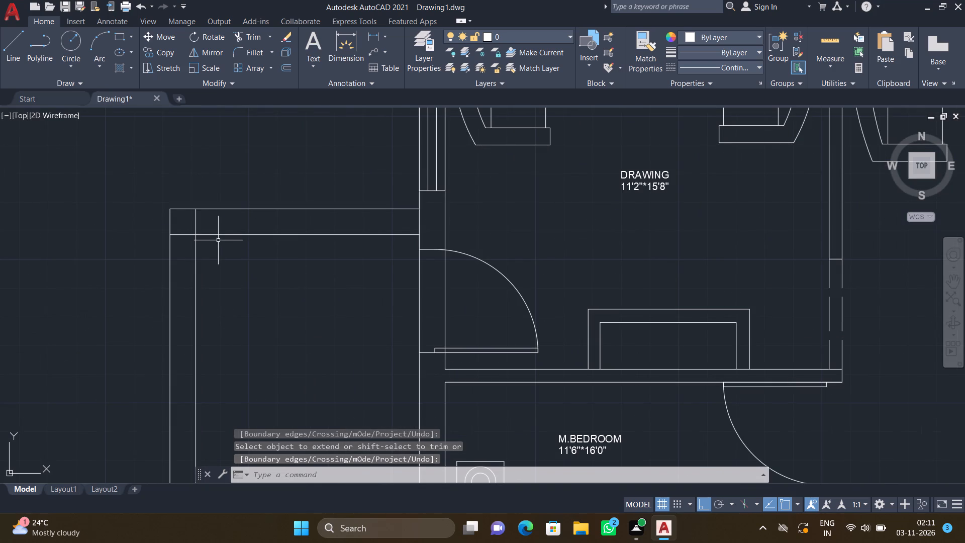
scroll(199, 269, "down", 5)
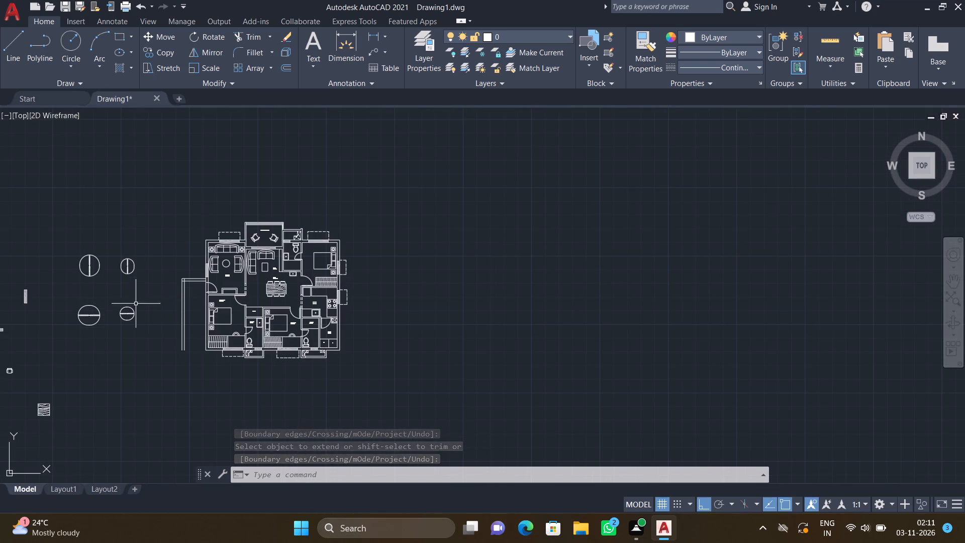
scroll(82, 321, "down", 2)
scroll(43, 334, "up", 3)
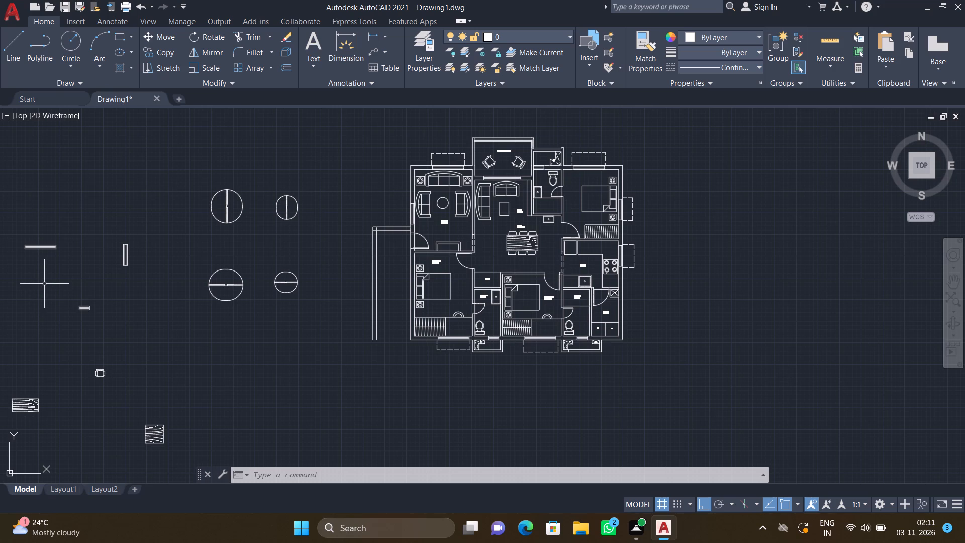
scroll(61, 249, "up", 1)
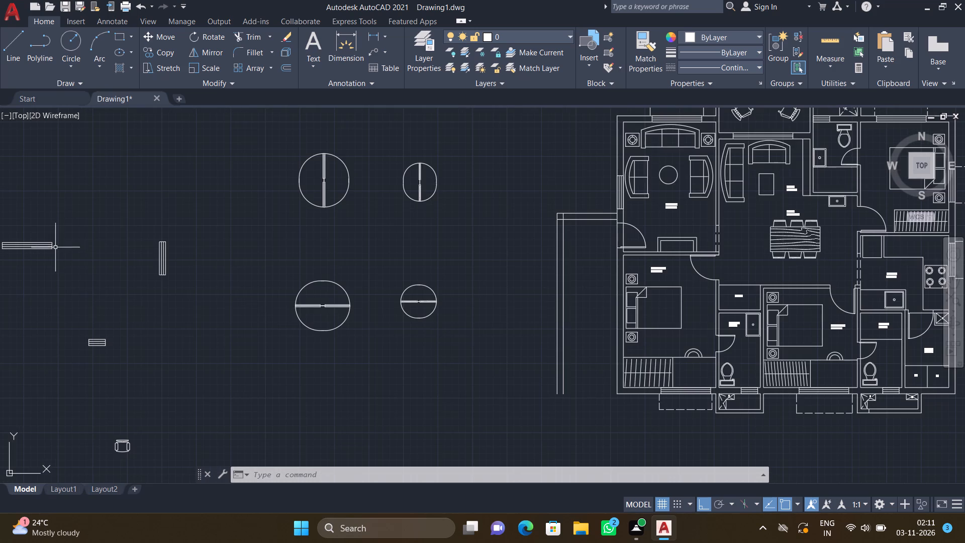
scroll(53, 246, "down", 2)
type("co")
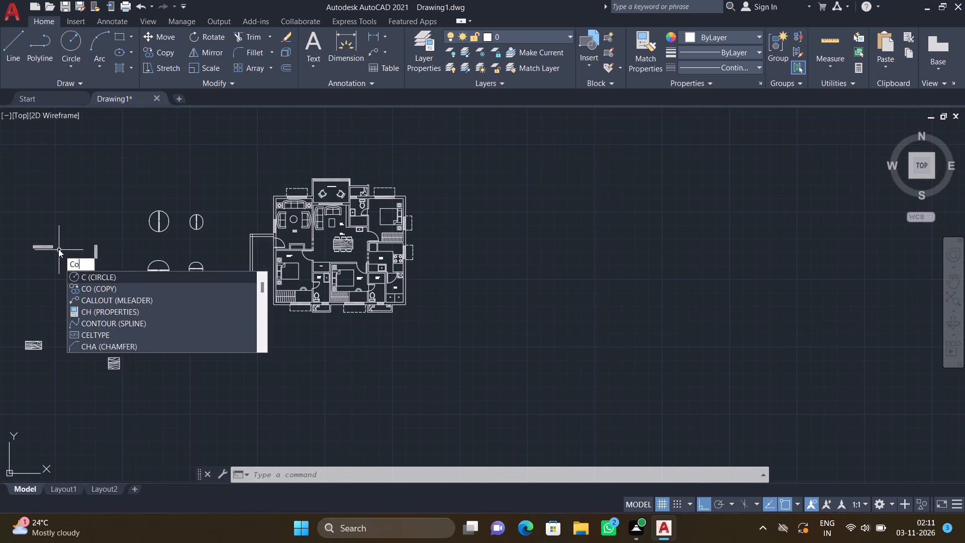
key("Return")
scroll(46, 258, "up", 1)
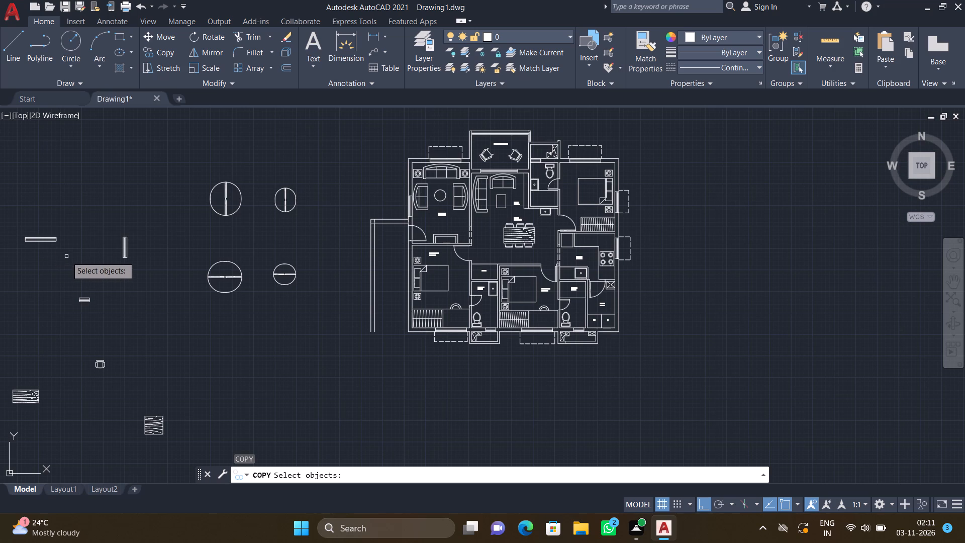
scroll(65, 251, "up", 1)
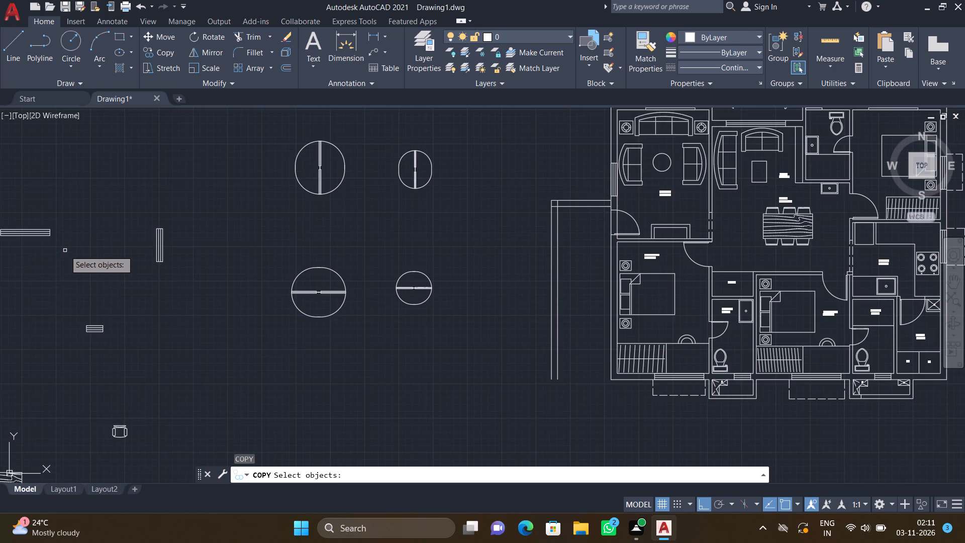
scroll(65, 250, "down", 1)
left_click(65, 255)
left_click(10, 203)
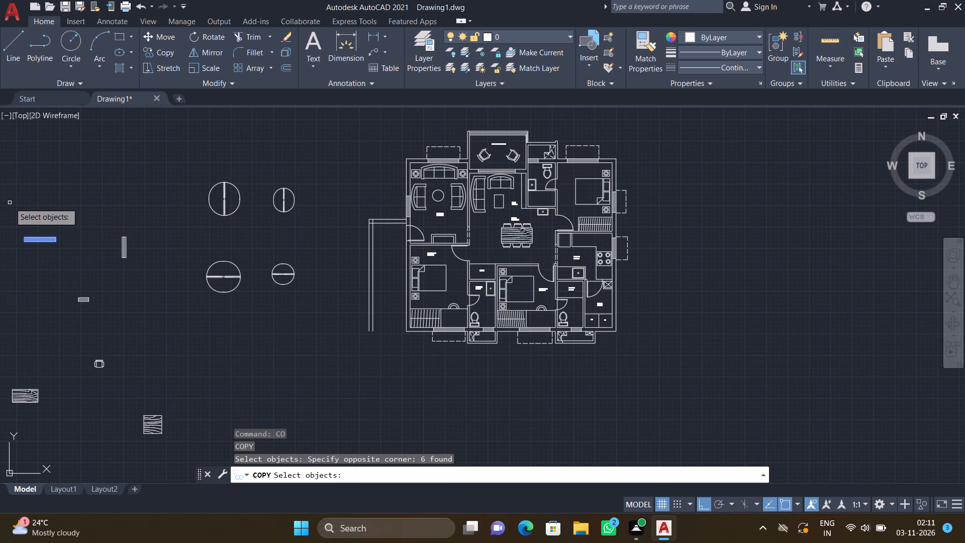
key("Return")
scroll(27, 236, "up", 1)
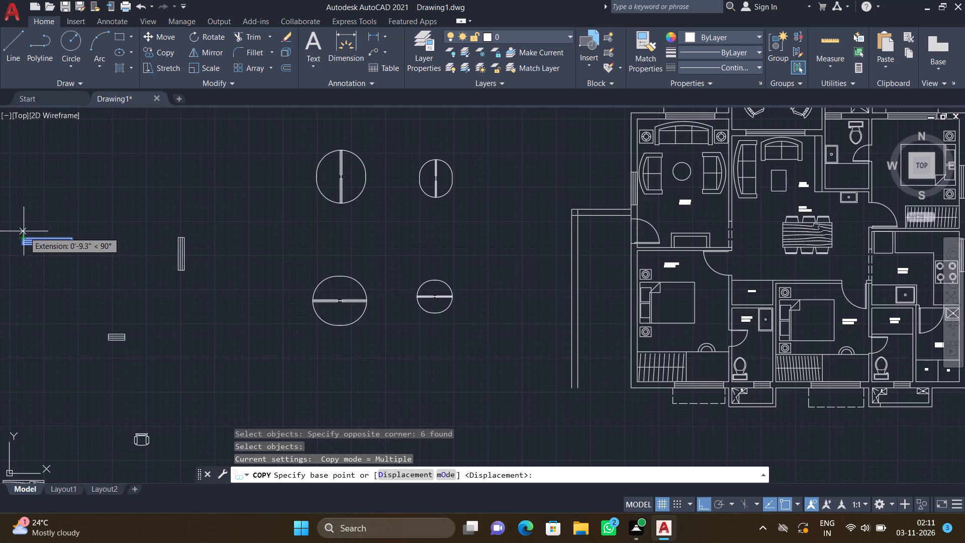
scroll(23, 231, "up", 2)
left_click(19, 247)
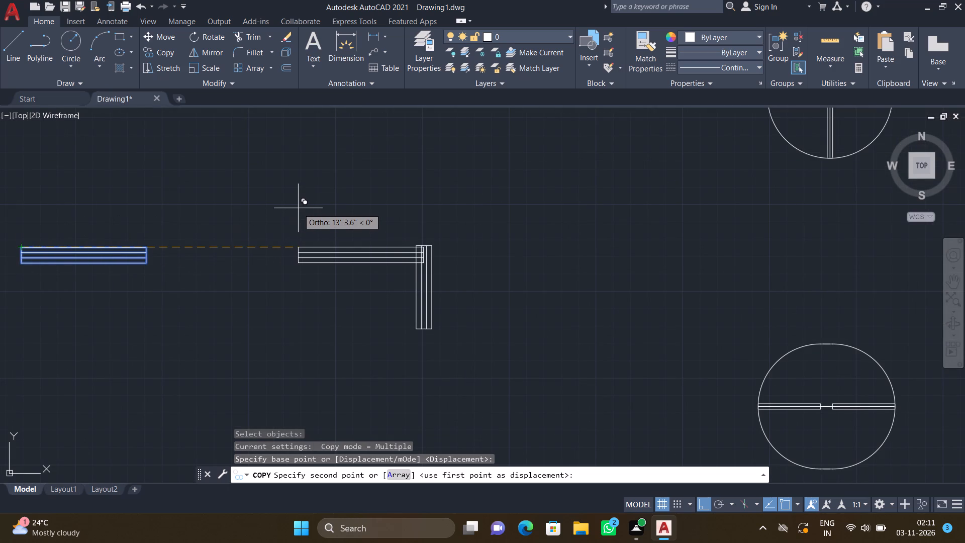
key("F8")
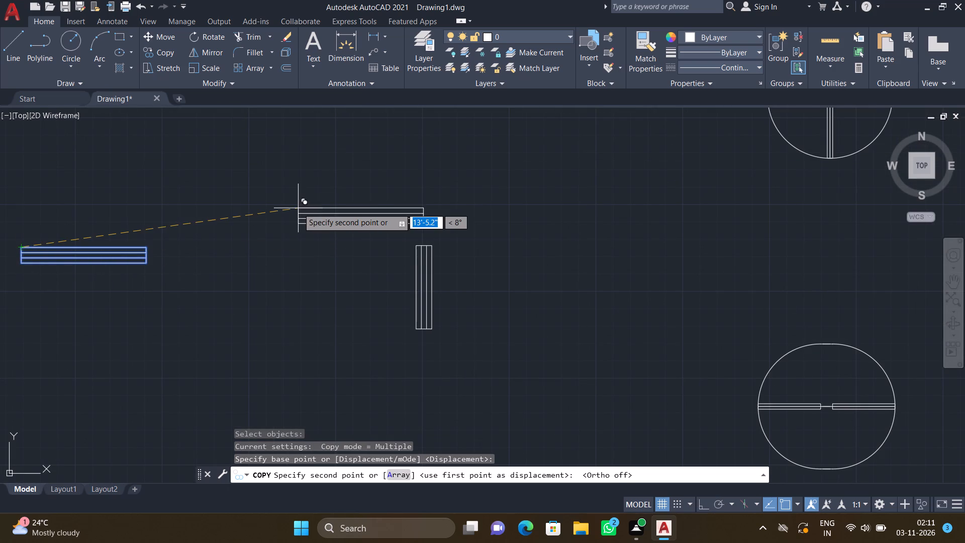
scroll(296, 164, "down", 5)
scroll(398, 178, "up", 4)
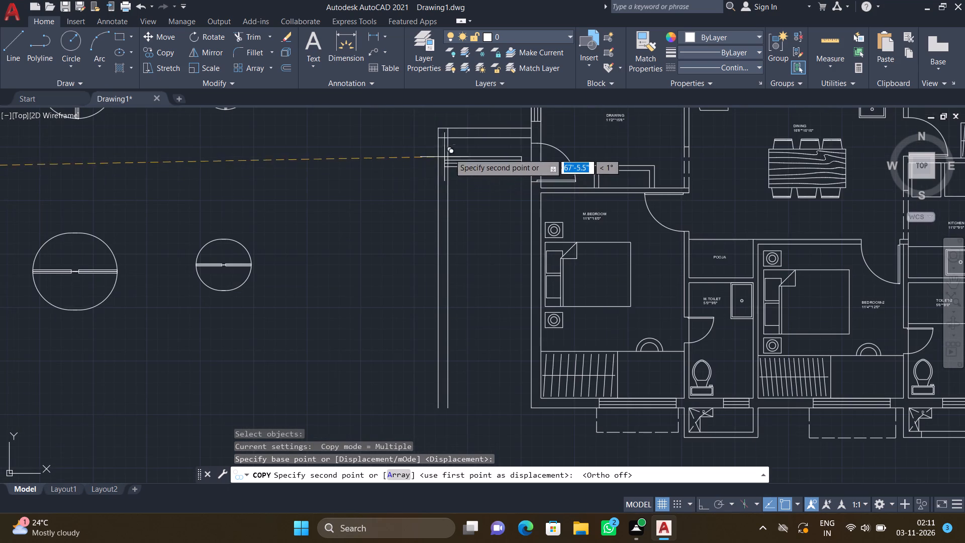
scroll(453, 132, "up", 2)
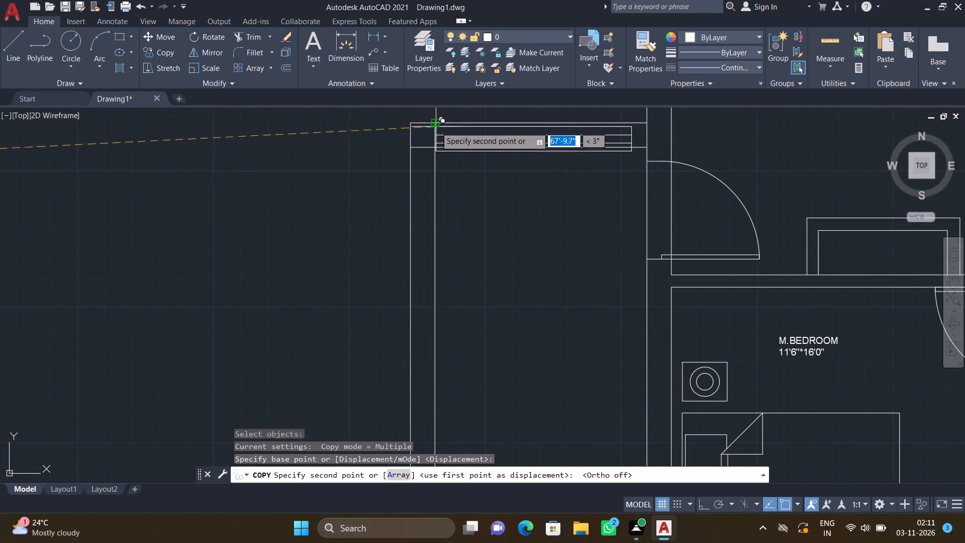
scroll(437, 128, "up", 3)
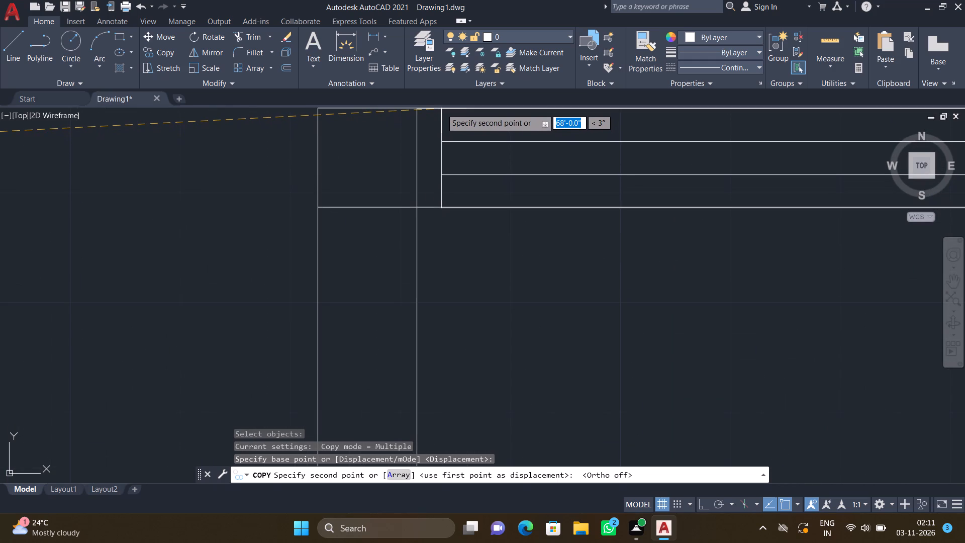
left_click(441, 109)
key("Return")
scroll(429, 166, "down", 4)
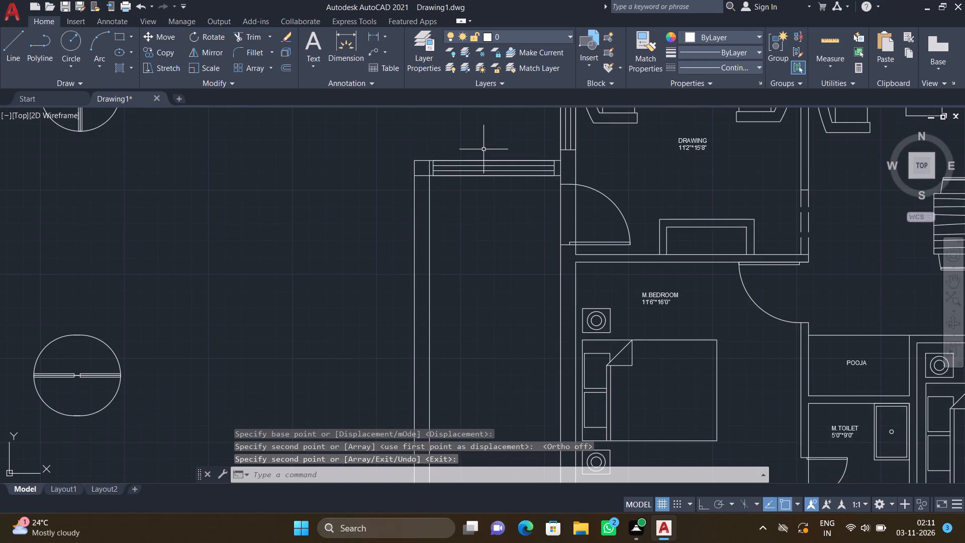
Draw a closed triangle in the entrance lobby near the main door, with a vertical west side, an east-pointing apex and a lower sloping side about 1'-6".
scroll(486, 151, "up", 2)
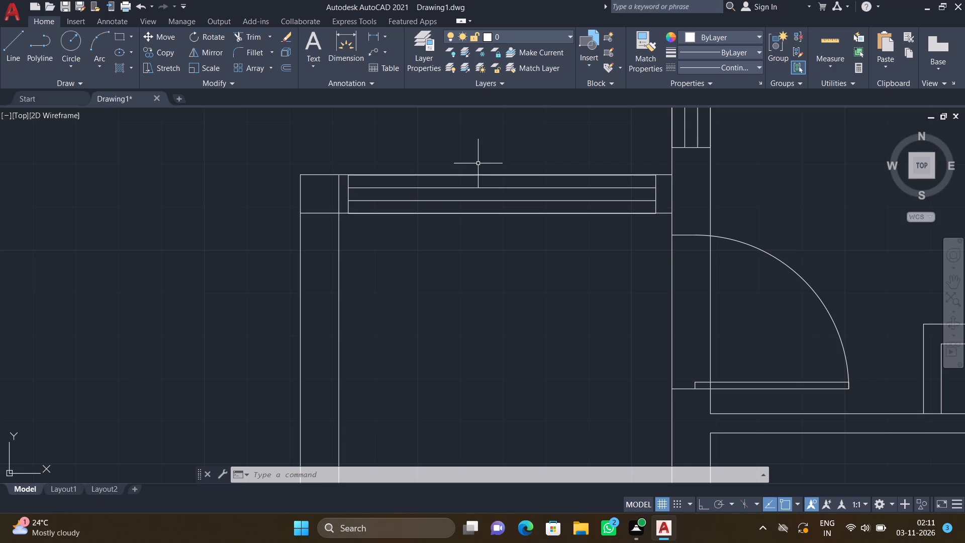
scroll(476, 173, "down", 3)
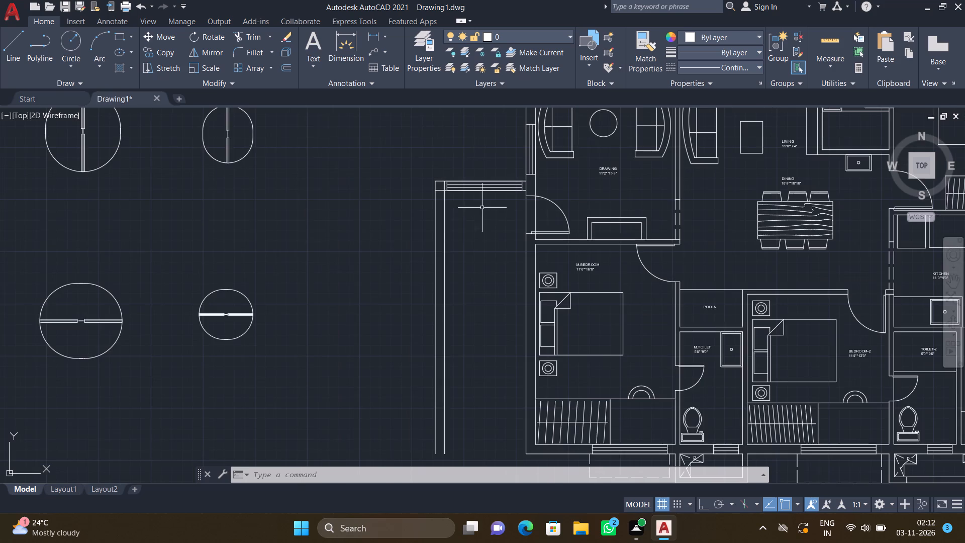
scroll(490, 216, "up", 2)
key("l")
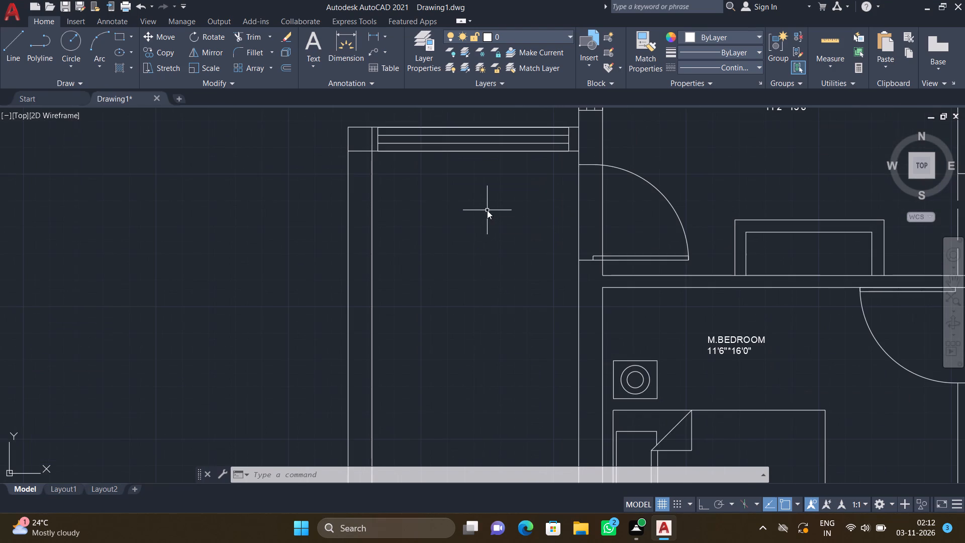
key("Return")
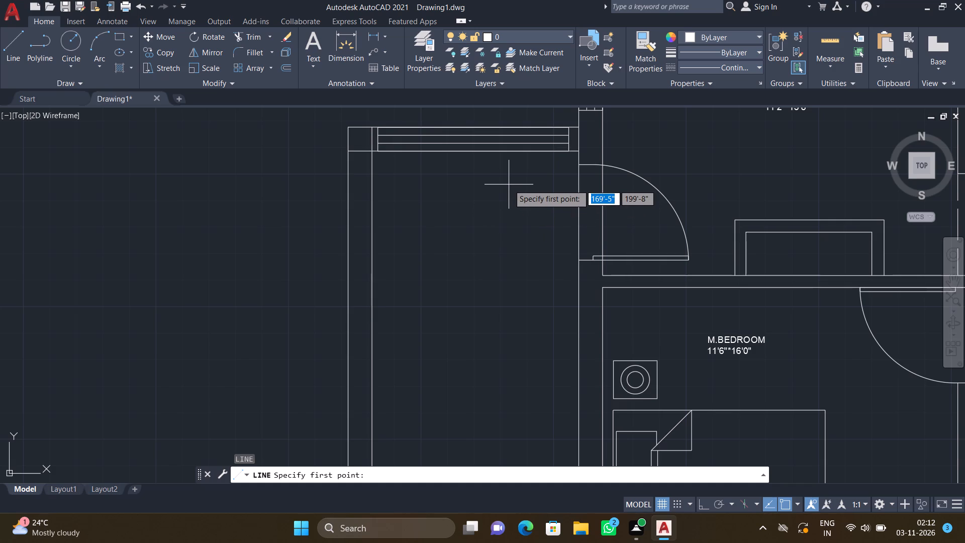
left_click_drag(506, 182, 501, 209)
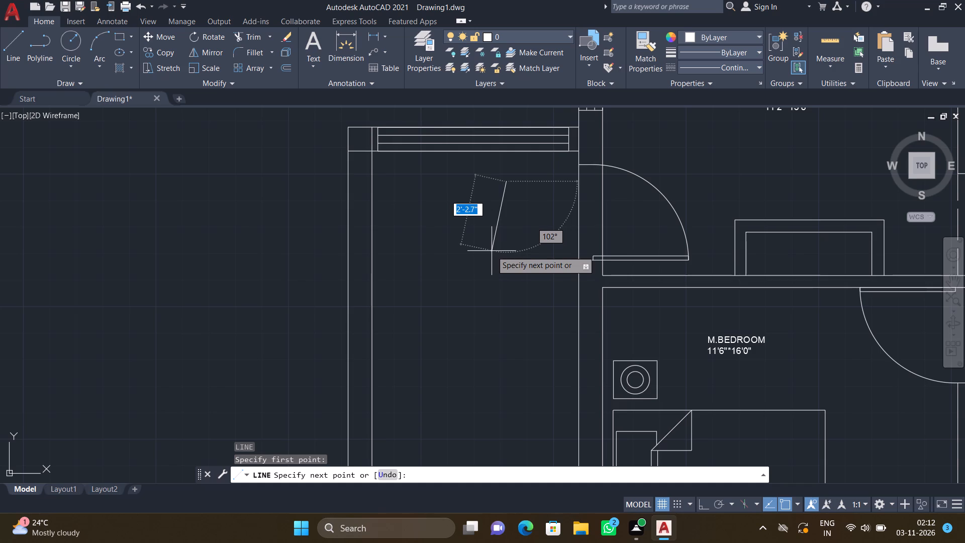
key("F8")
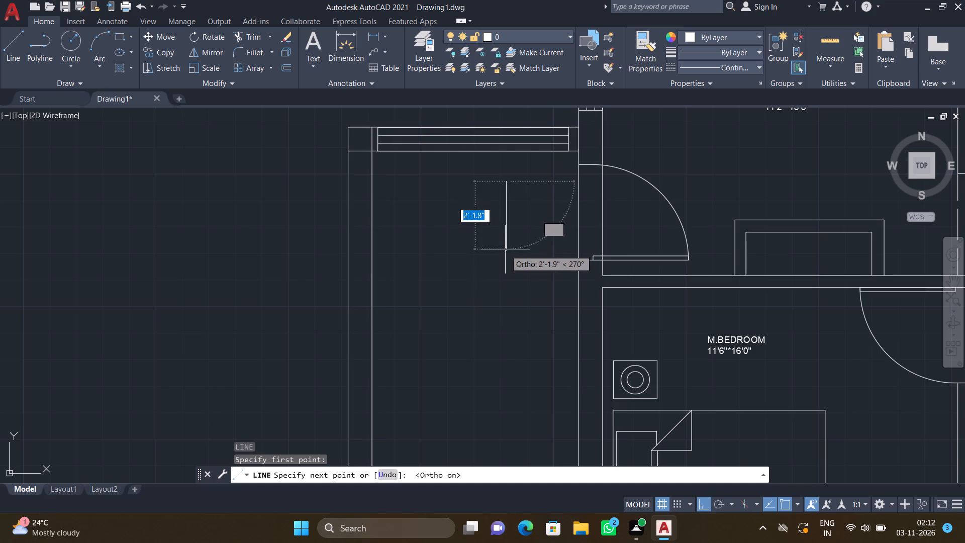
left_click(507, 242)
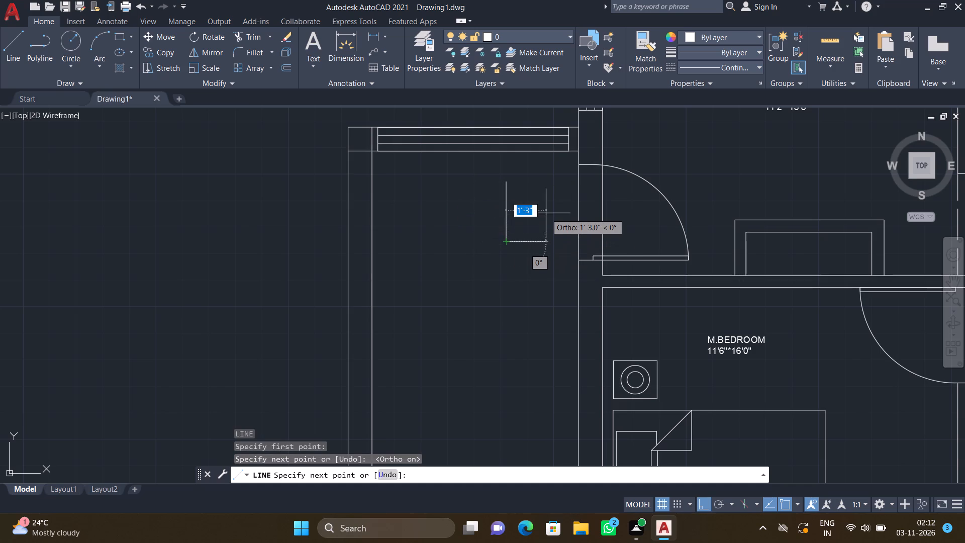
key("F8")
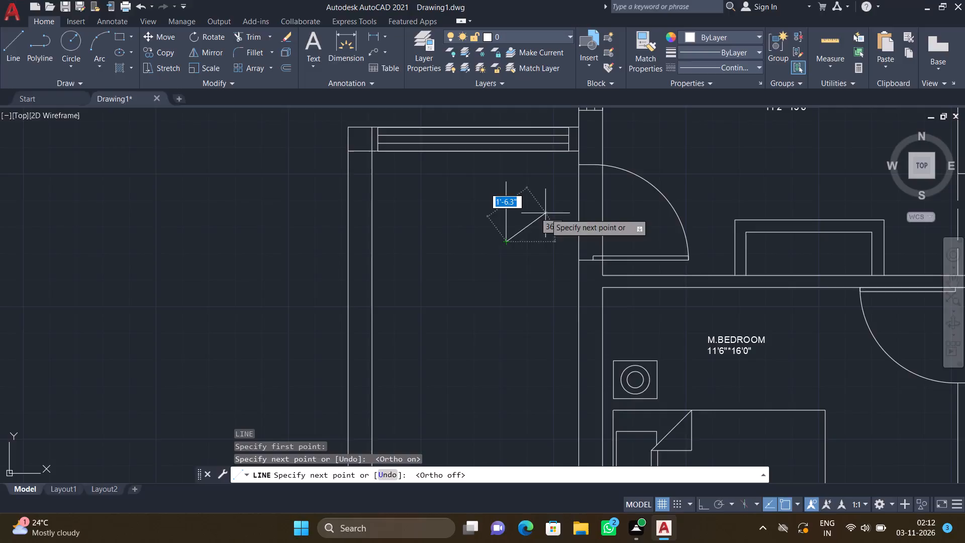
scroll(544, 213, "up", 2)
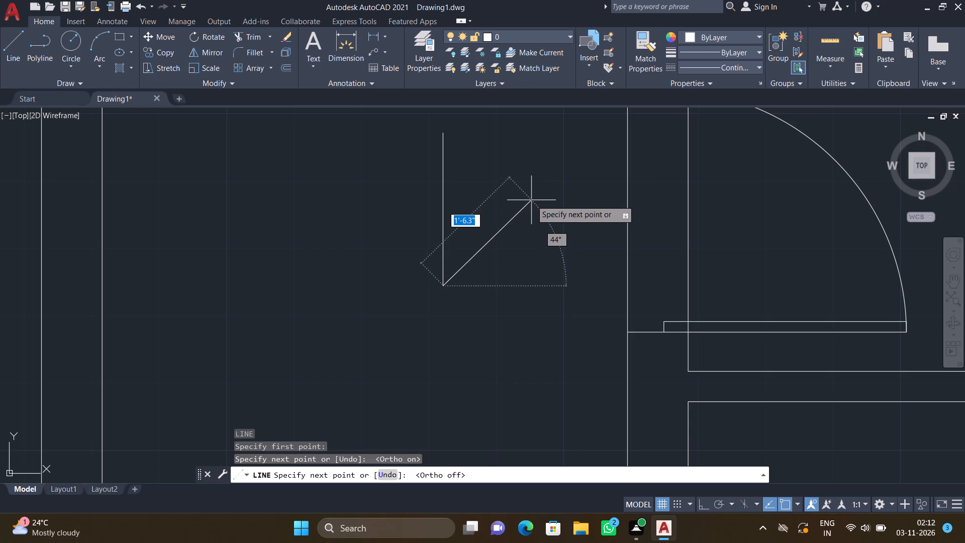
left_click(531, 200)
scroll(447, 138, "up", 2)
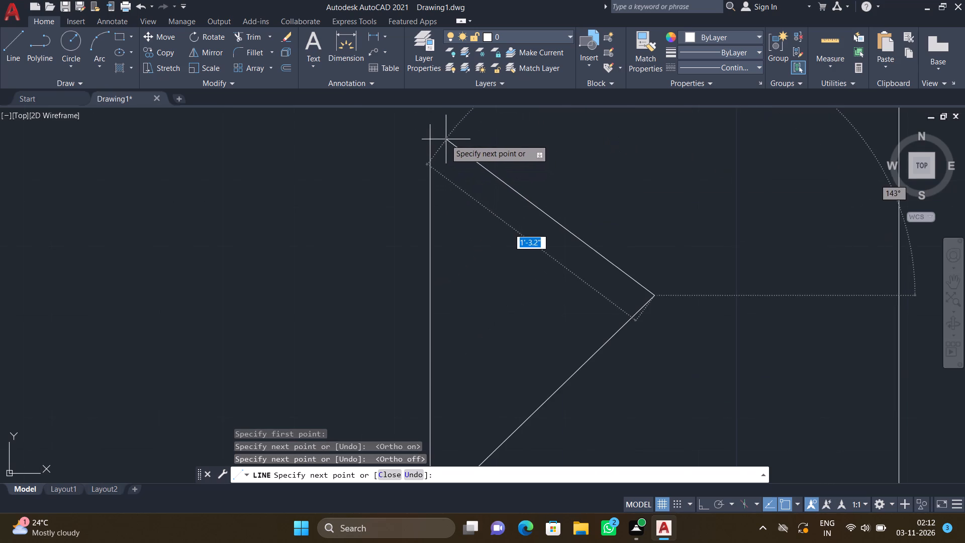
left_click(430, 128)
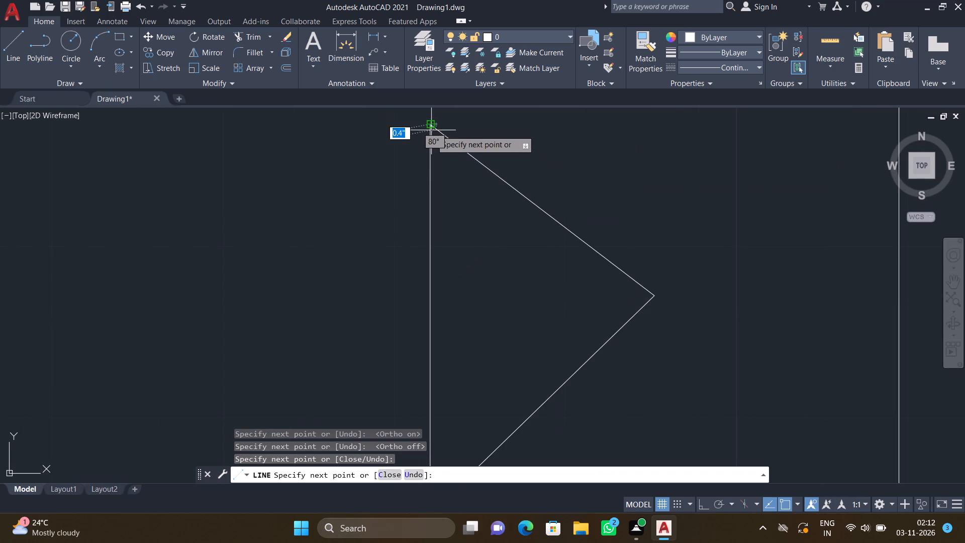
key("Return")
scroll(439, 156, "down", 2)
Add the multiline text "6" inside the lobby triangle and save the text.
scroll(458, 208, "up", 2)
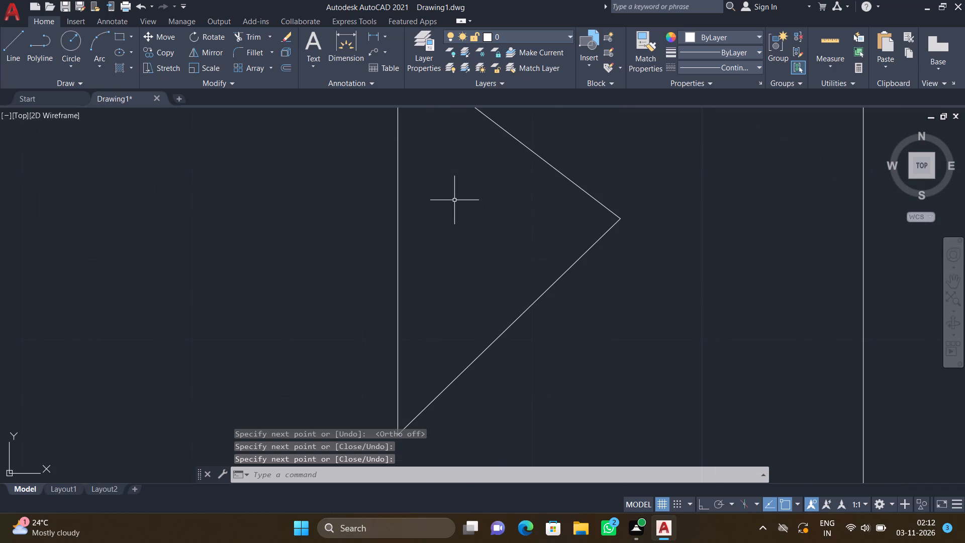
type("mt")
key("Return")
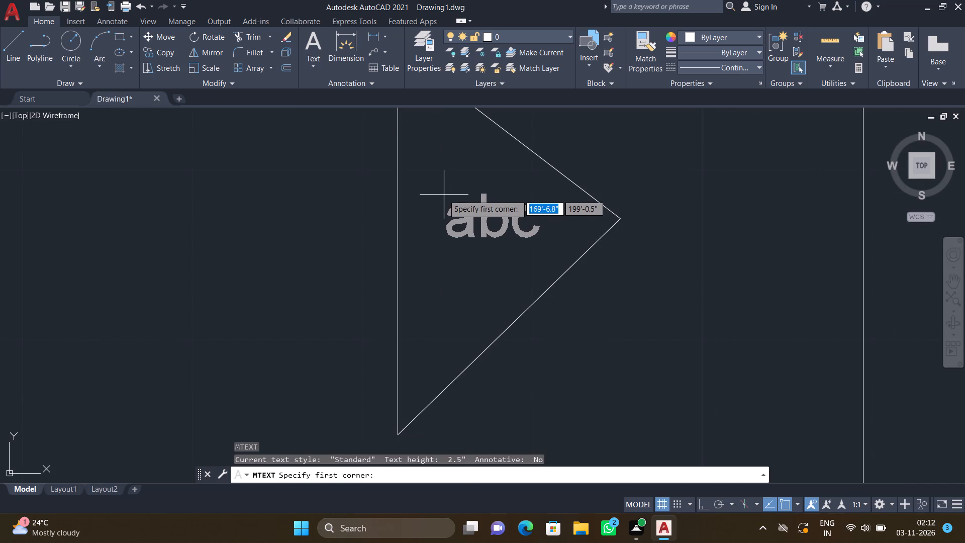
scroll(439, 199, "up", 1)
left_click(419, 190)
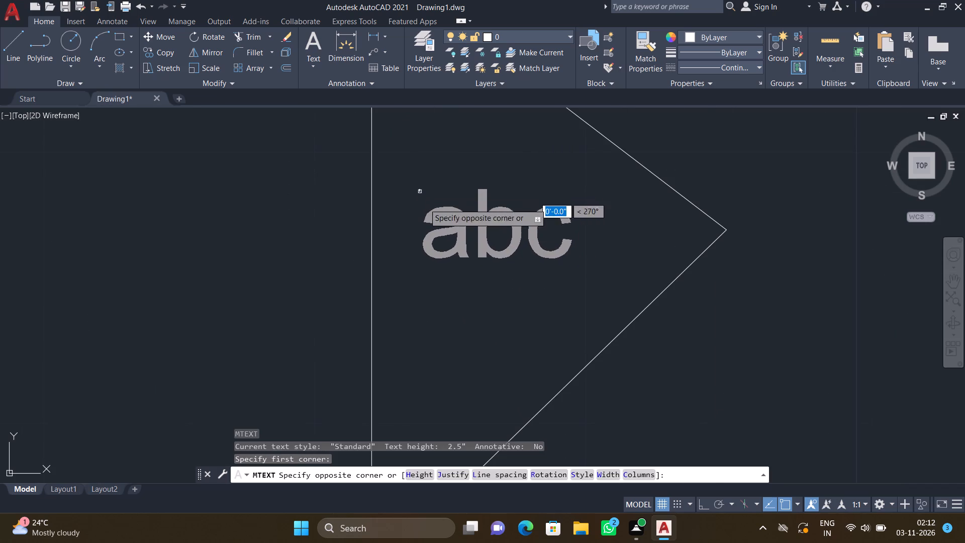
left_click(591, 273)
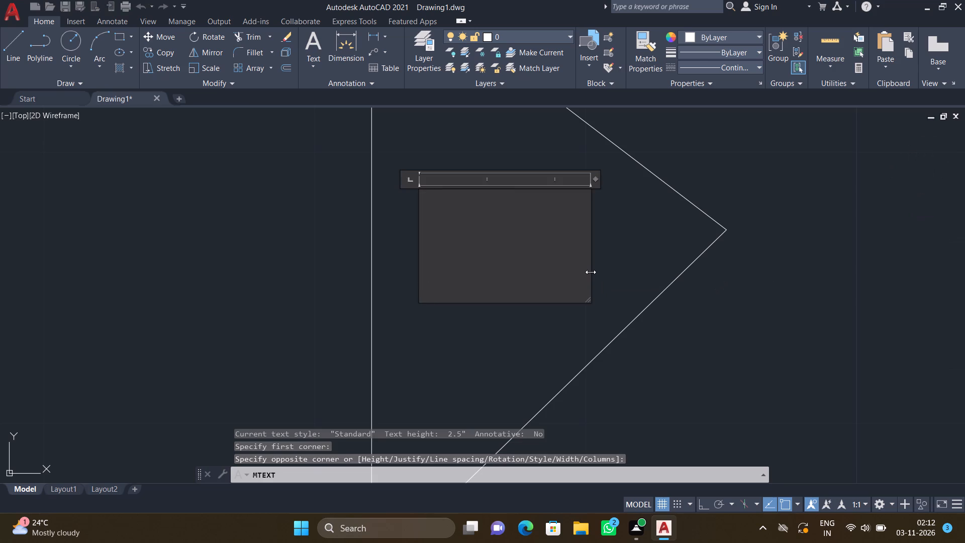
key("6")
key("Return")
key("Escape")
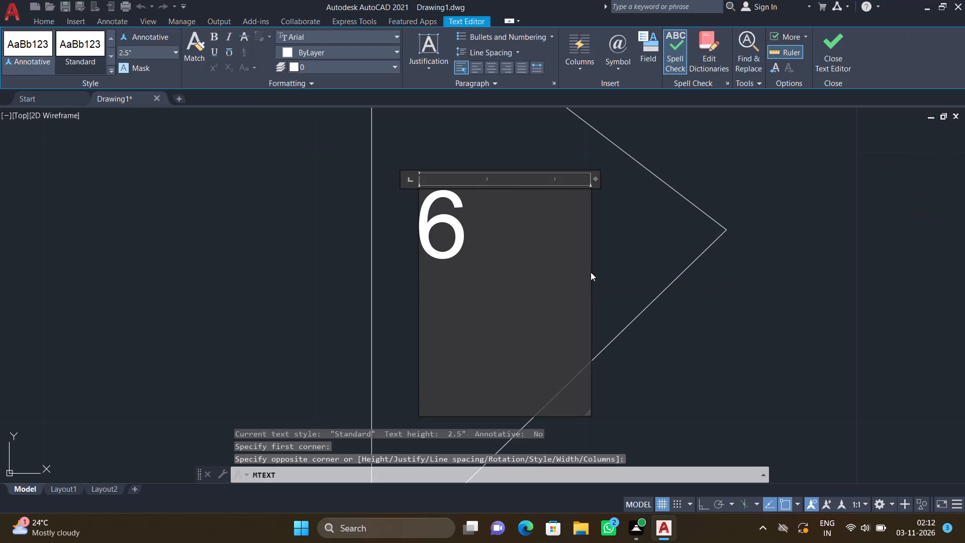
left_click(511, 264)
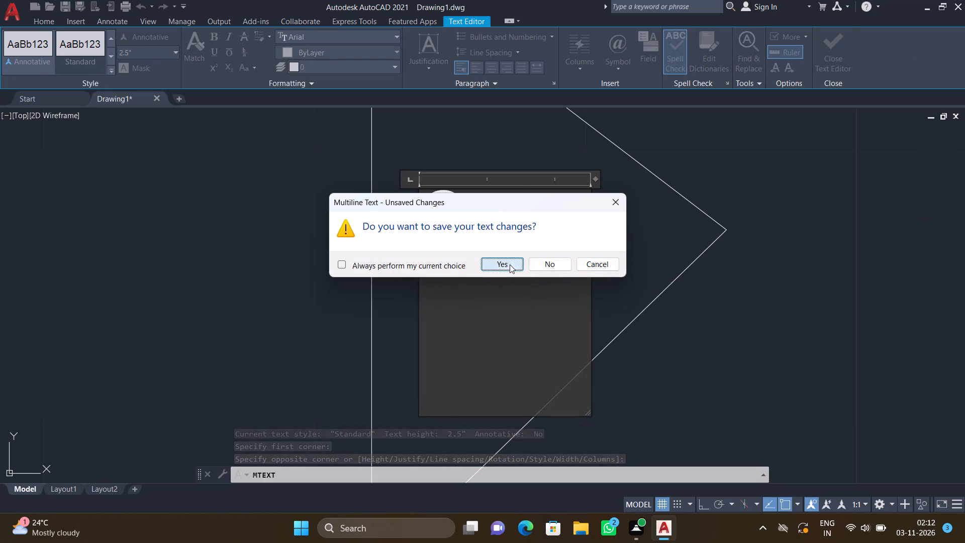
Move the "6" text slightly downward inside the lobby triangle, keeping it near the vertical west side.
key("m")
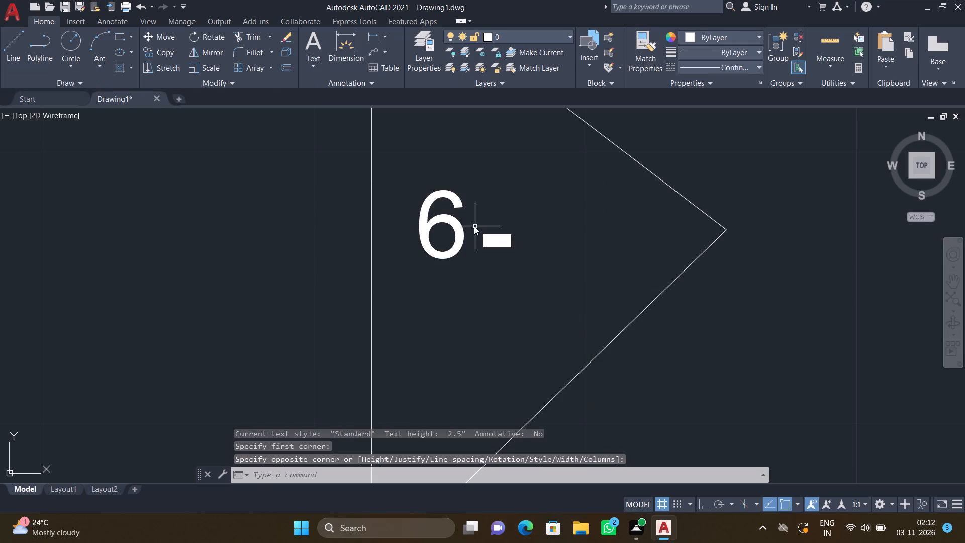
key("Return")
left_click(454, 241)
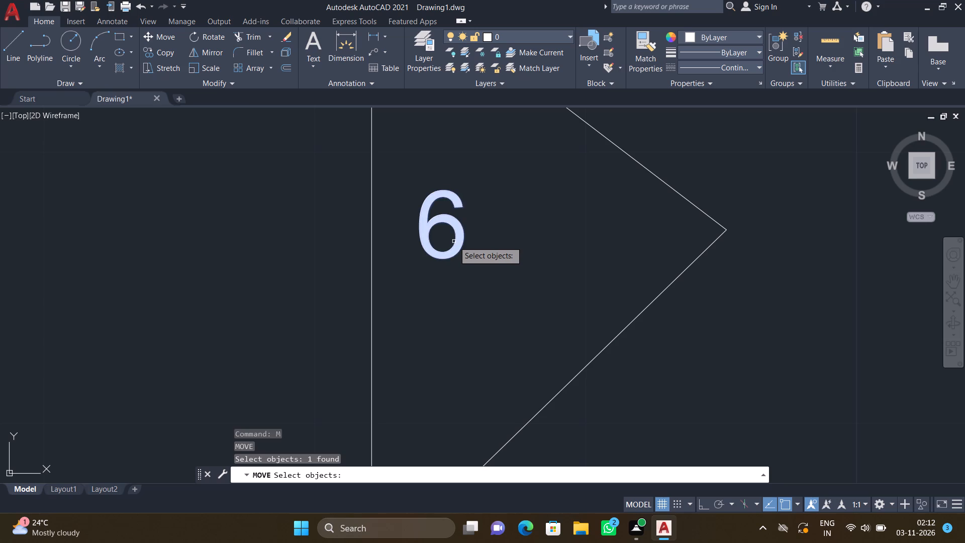
key("Return")
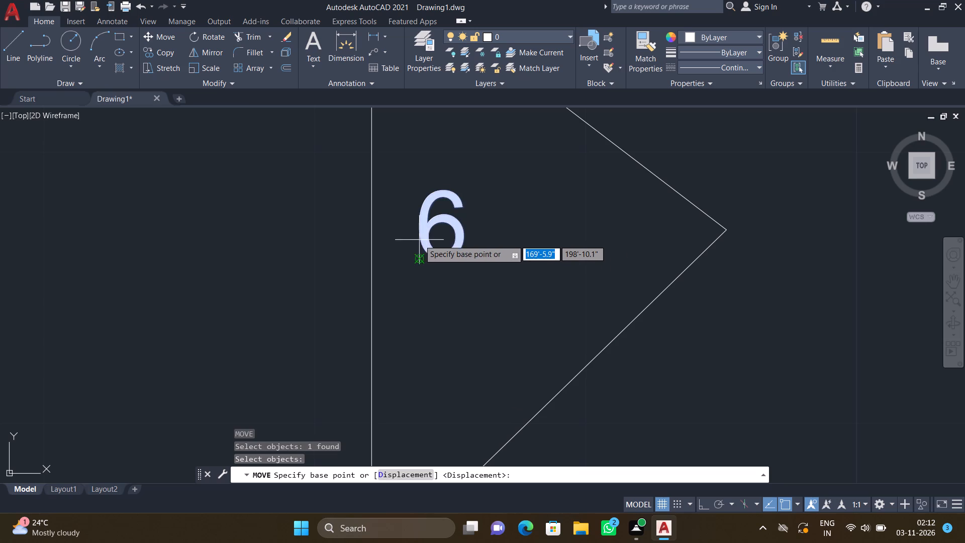
scroll(419, 240, "up", 2)
left_click(418, 235)
scroll(477, 288, "down", 3)
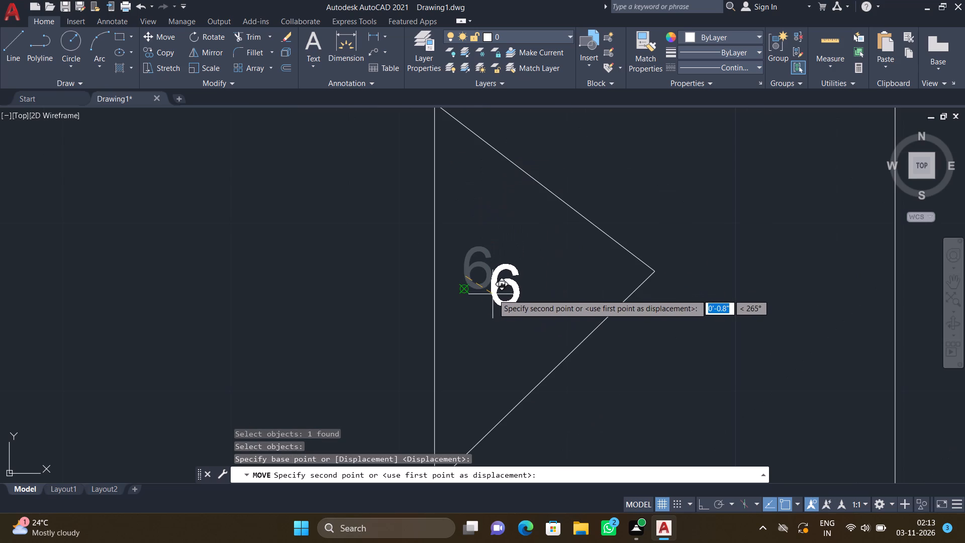
left_click(499, 281)
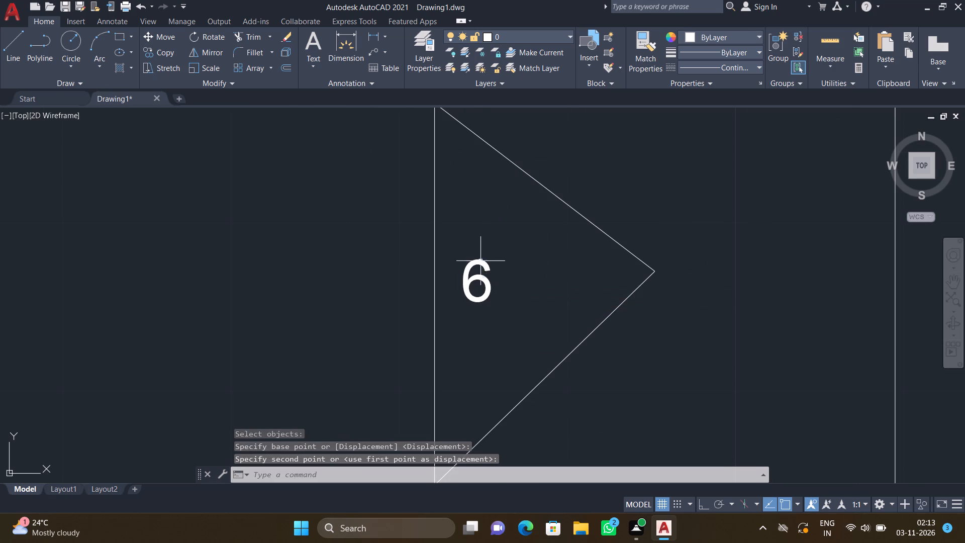
Move the "6" text east, away from the vertical side, to sit near the middle of the lobby triangle.
scroll(478, 266, "up", 2)
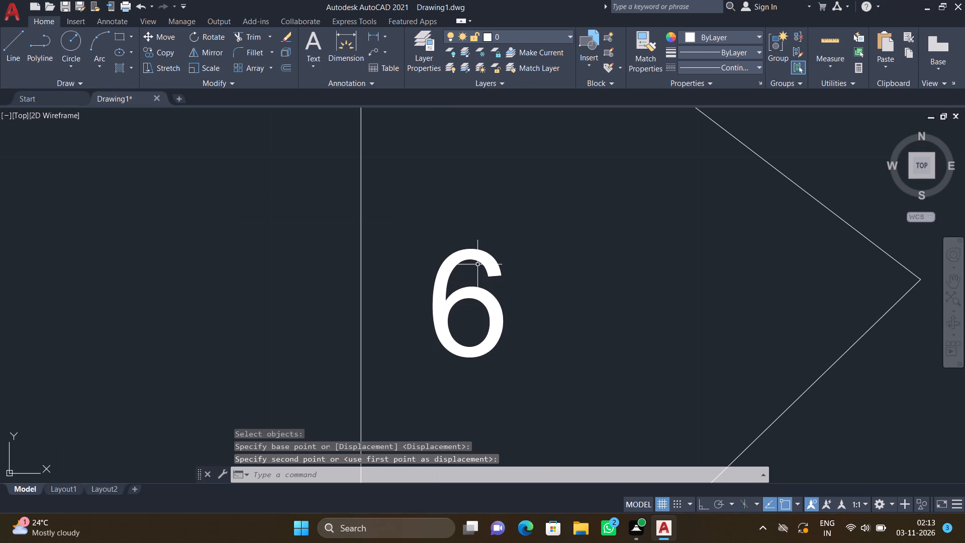
key("m")
key("Return")
left_click(521, 371)
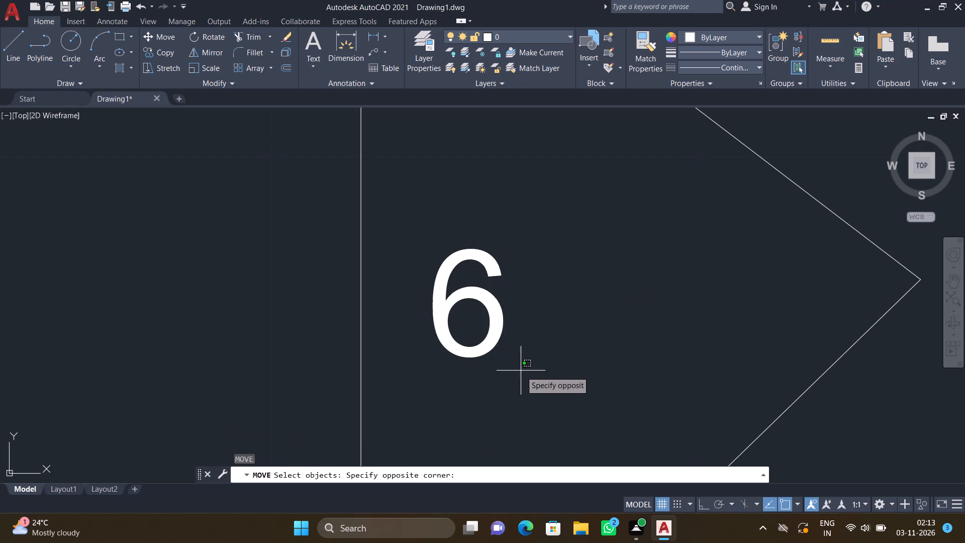
left_click(438, 205)
key("Return")
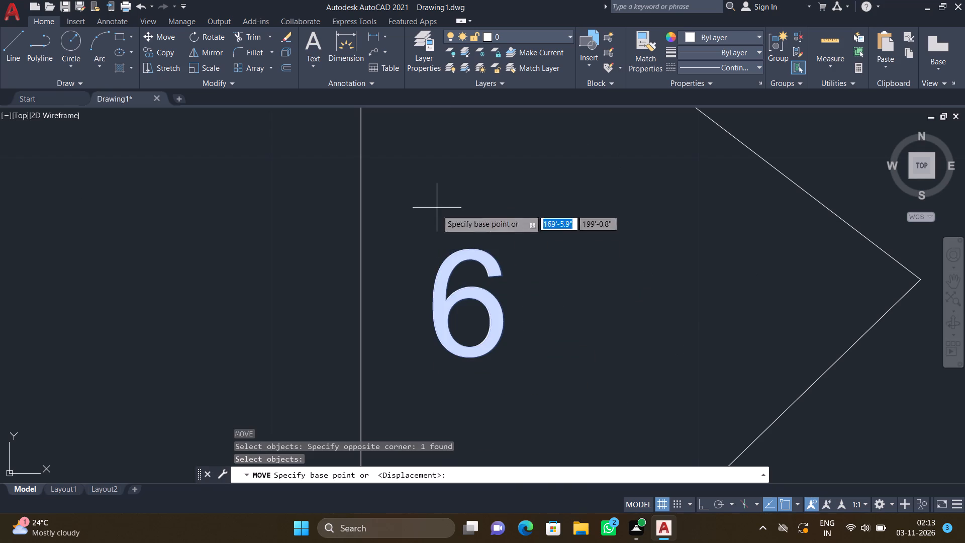
left_click(451, 306)
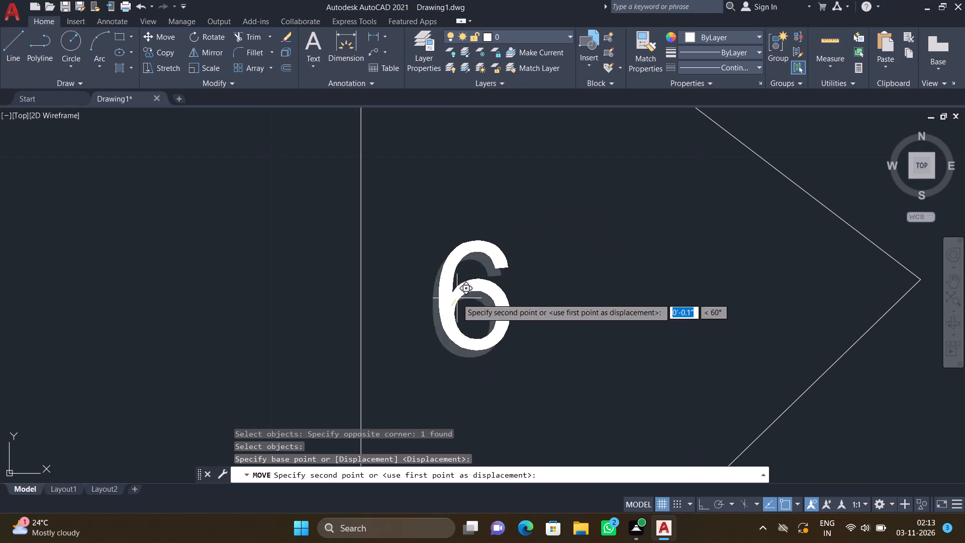
left_click(550, 300)
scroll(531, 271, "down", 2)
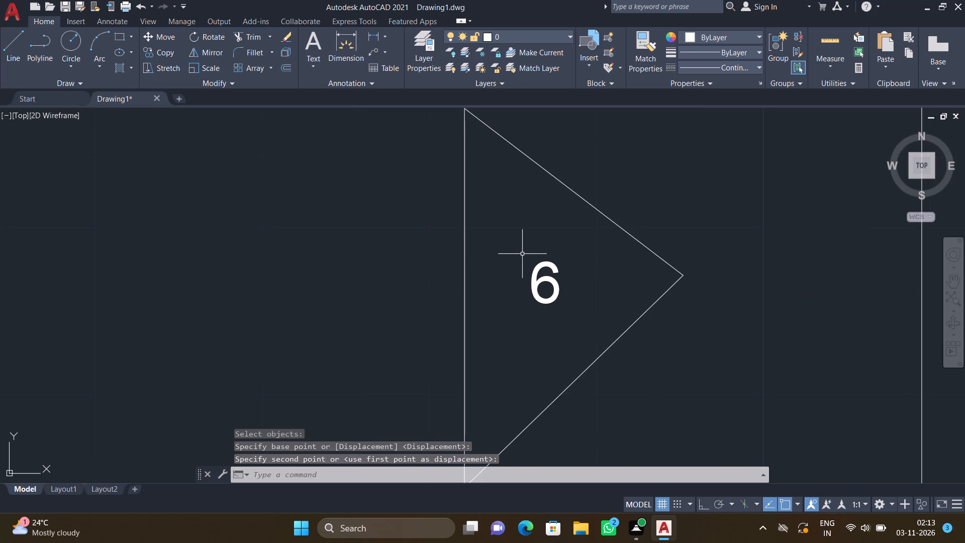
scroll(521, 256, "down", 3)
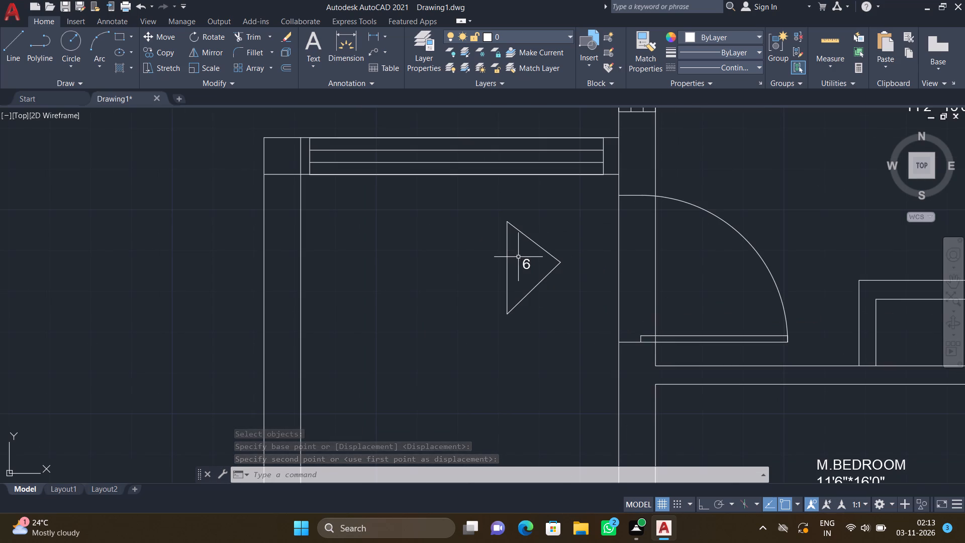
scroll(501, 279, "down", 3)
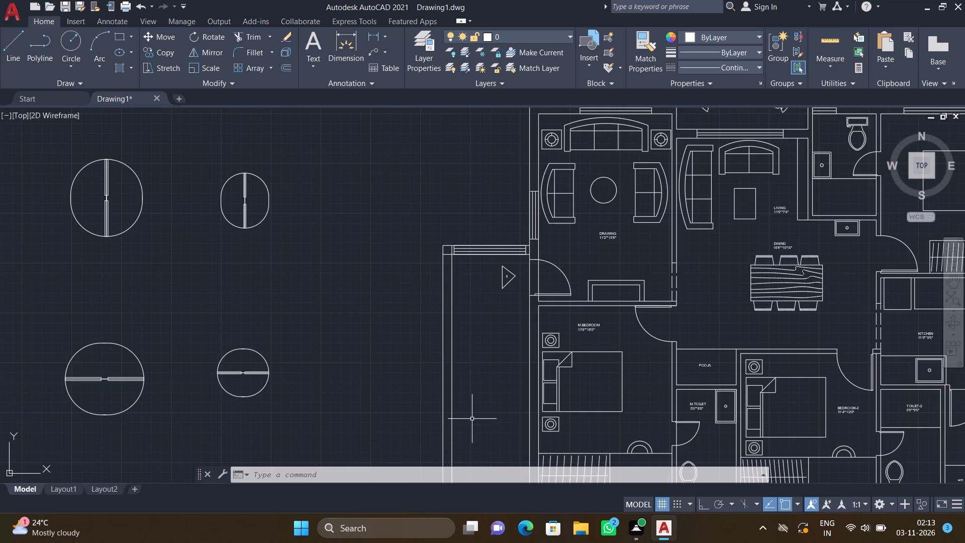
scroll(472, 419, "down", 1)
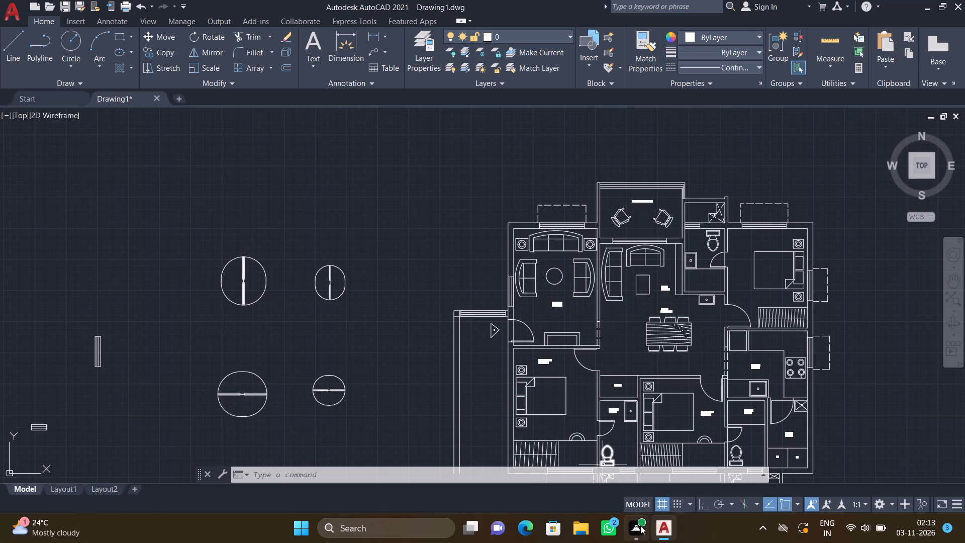
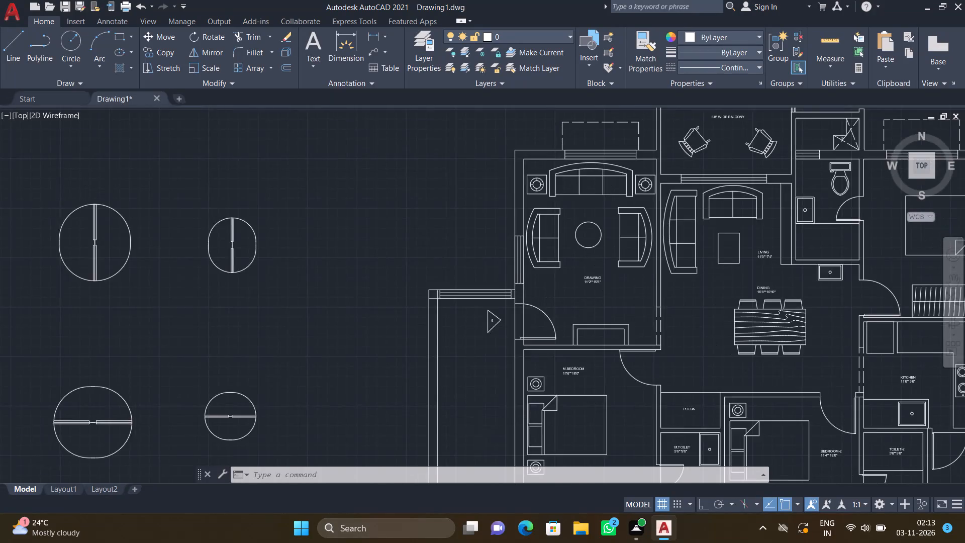
Add the multiline text label 6'6" WIDE CORRIDOR inside the corridor beside the M.BEDROOM.
type("mt")
key("Return")
scroll(439, 451, "down", 3)
scroll(474, 444, "up", 3)
scroll(389, 401, "up", 2)
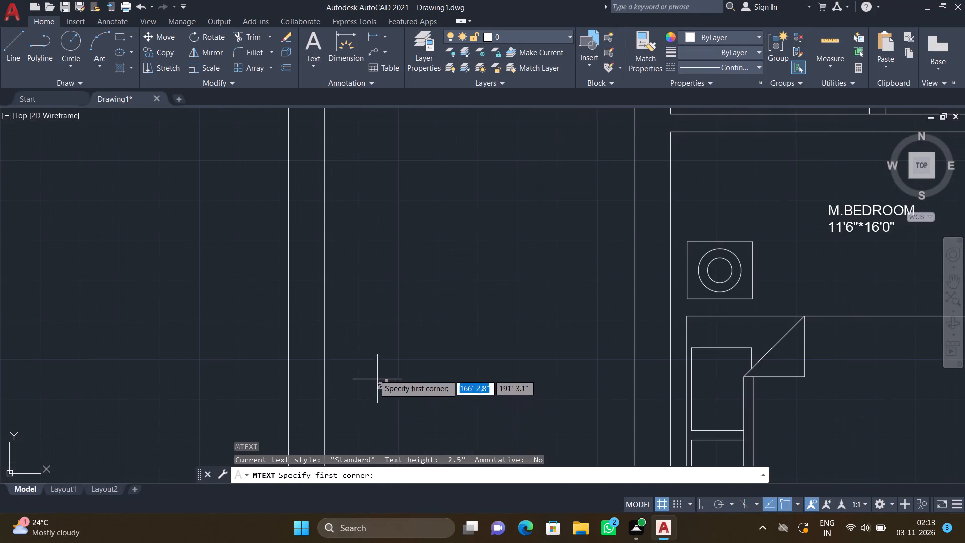
left_click(350, 306)
left_click(593, 369)
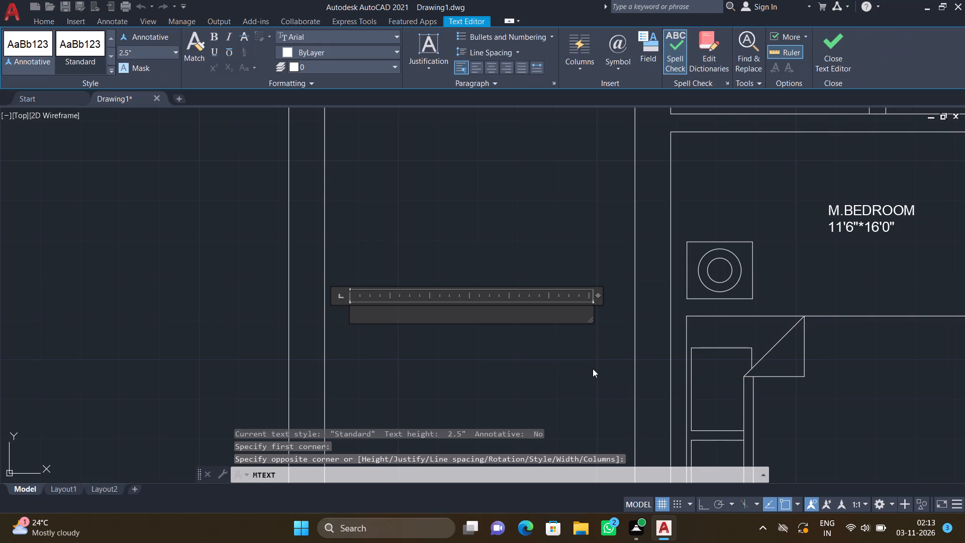
type("6'")
type("6\"")
key("space")
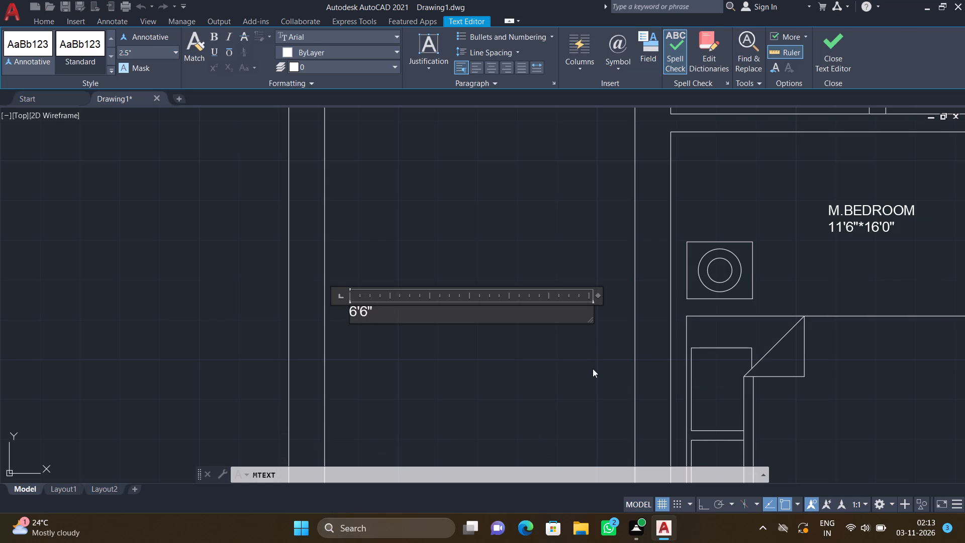
type("w")
key("i")
type("de")
key("BackSpace")
key("BackSpace")
key("BackSpace")
key("BackSpace")
type("WI")
type("DE CORR")
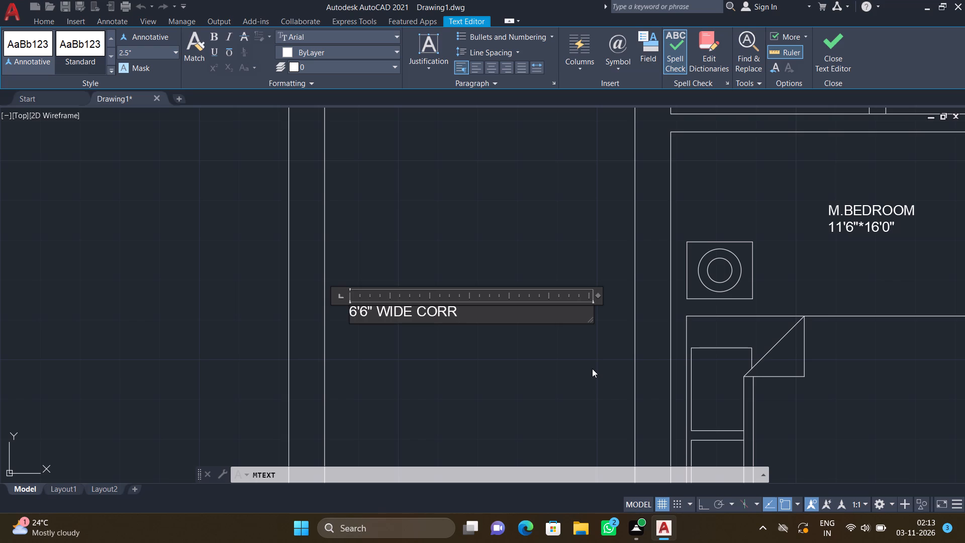
key("i")
type("DOR")
key("Return")
key("Escape")
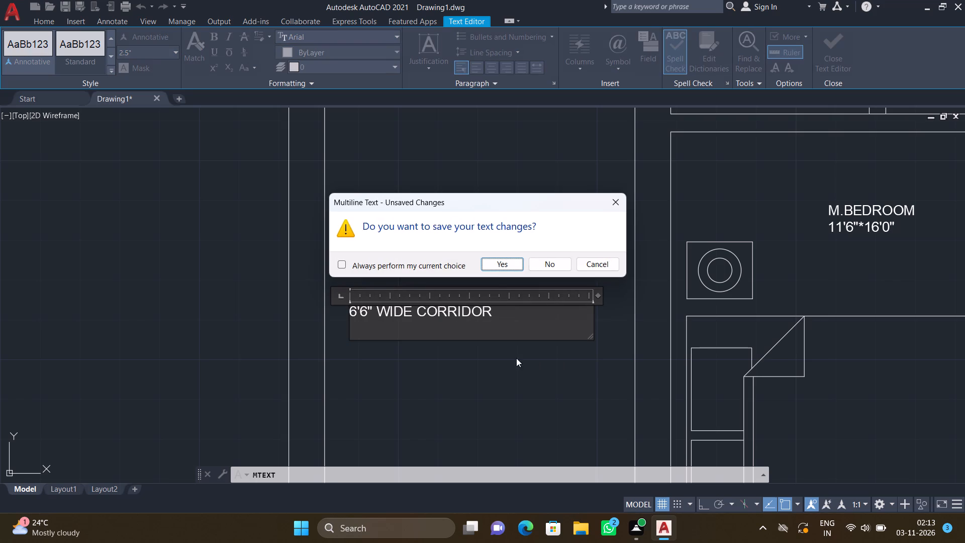
left_click(496, 262)
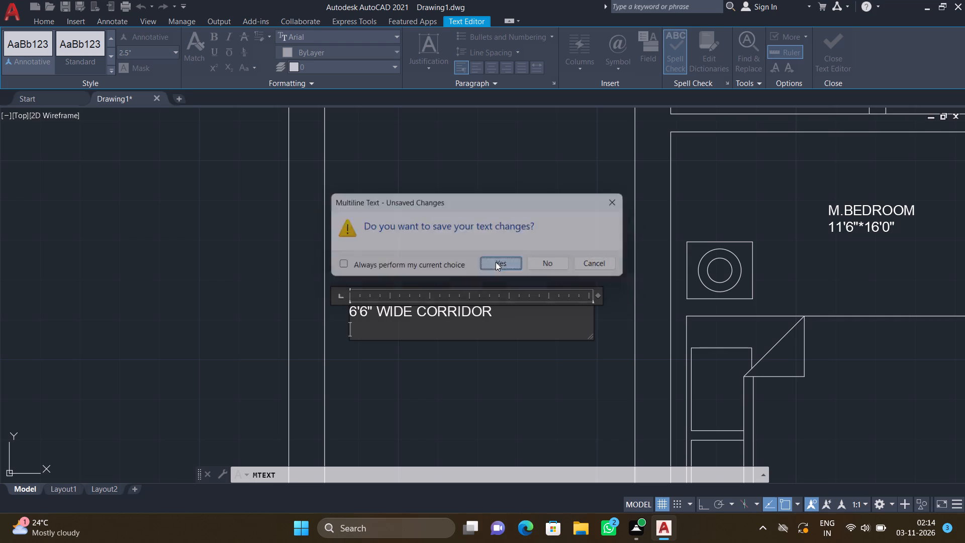
Rotate the corridor label 90 degrees counterclockwise with Ortho on so it runs along the corridor.
type("RO")
key("Return")
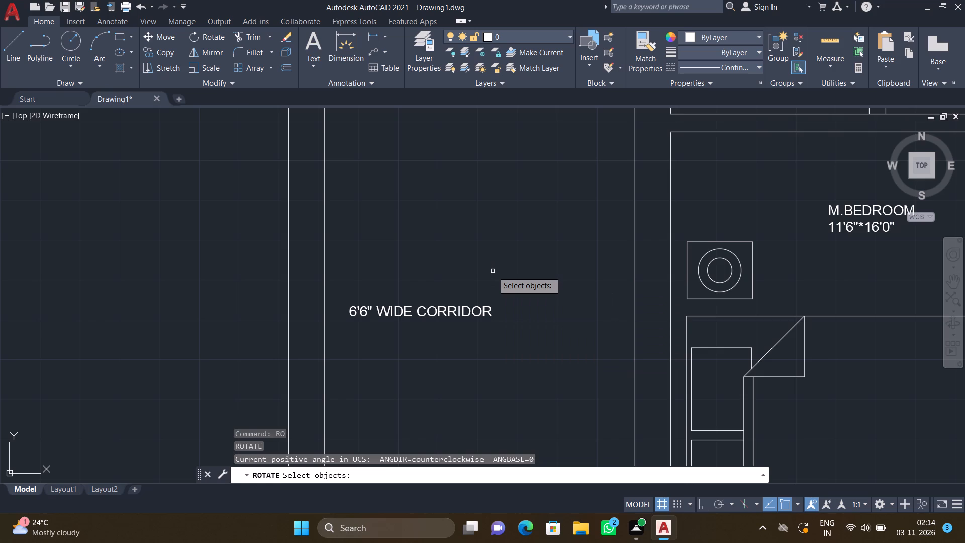
key("F8")
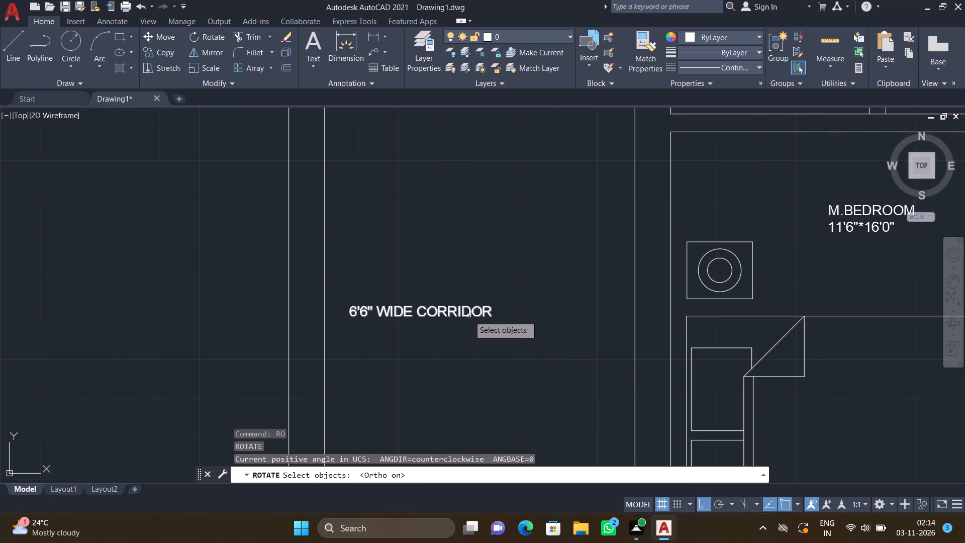
left_click(468, 316)
key("Return")
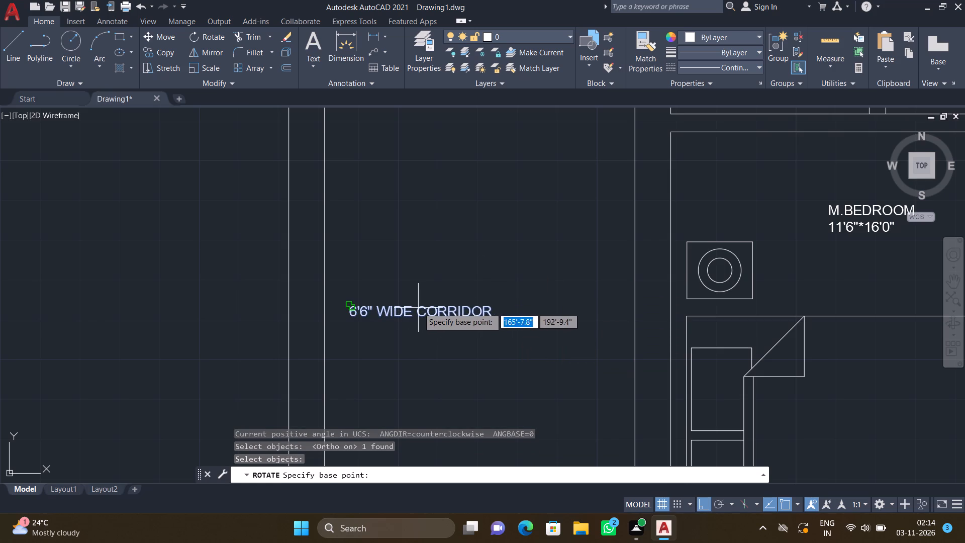
left_click(421, 308)
left_click(402, 220)
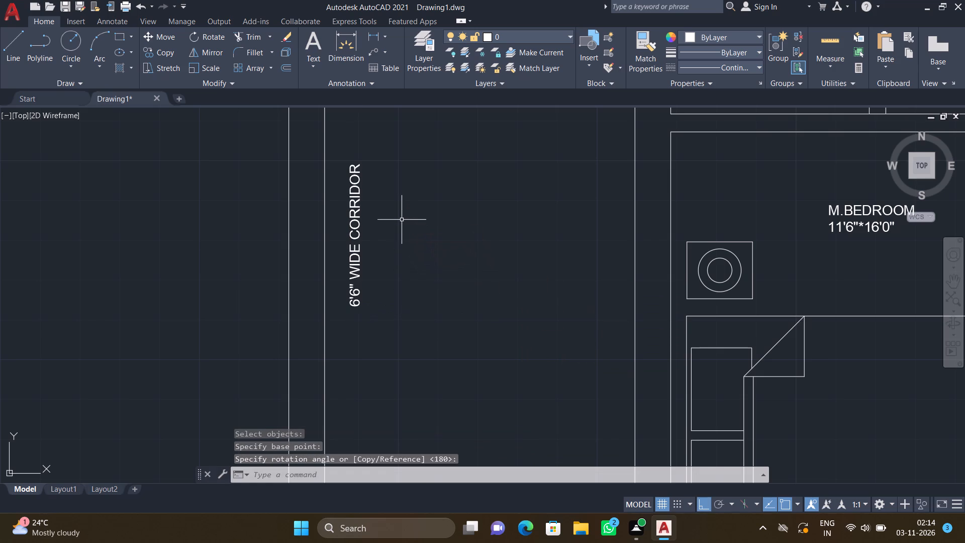
Move the rotated corridor label horizontally away from the outer wall toward the middle of the corridor.
key("m")
key("Return")
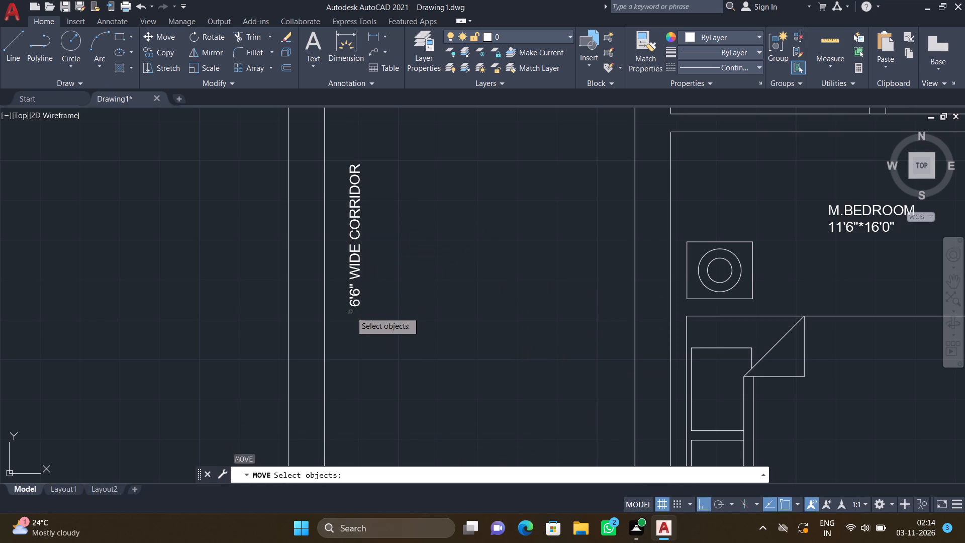
left_click(356, 305)
key("Return")
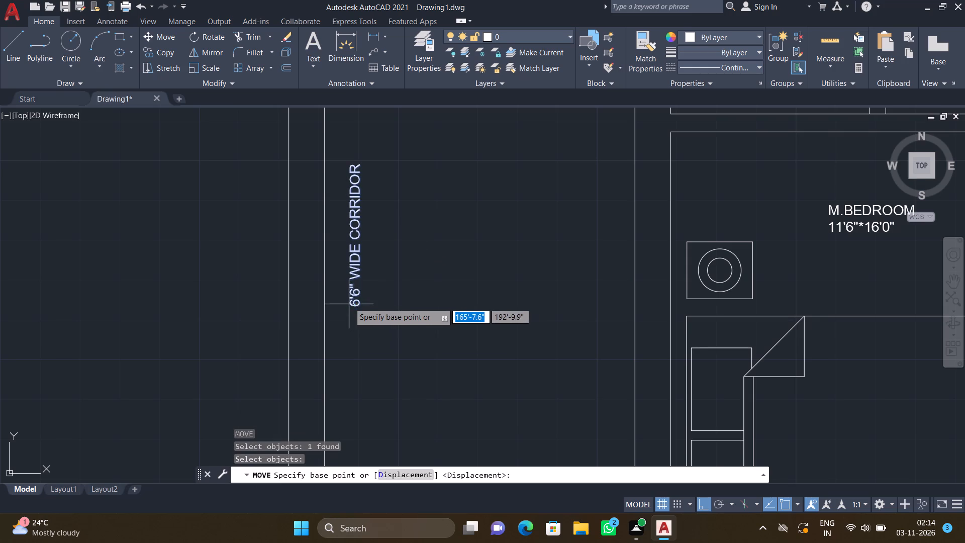
left_click(349, 302)
left_click(441, 302)
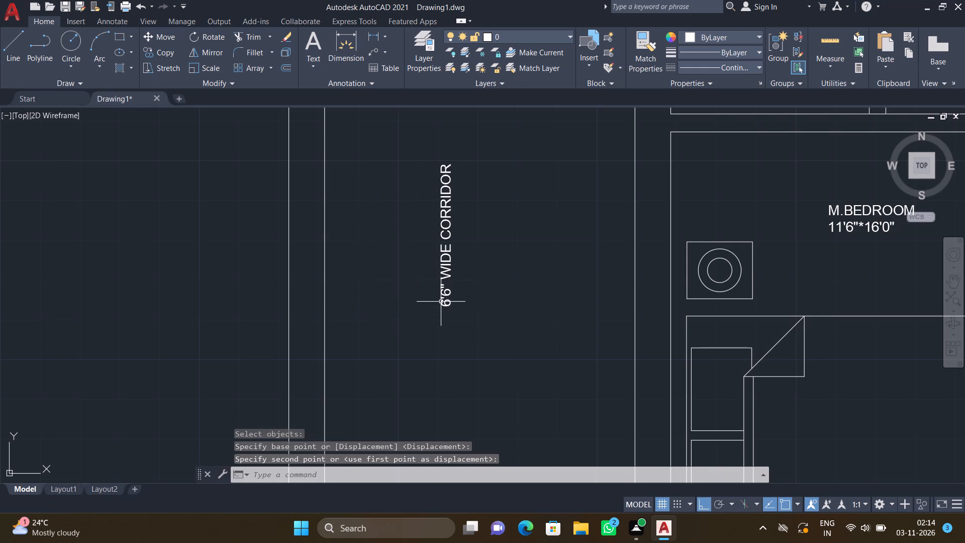
Save the drawing to the Desktop under the name BUILDING as an AutoCAD 2018 Drawing.
scroll(431, 292, "down", 2)
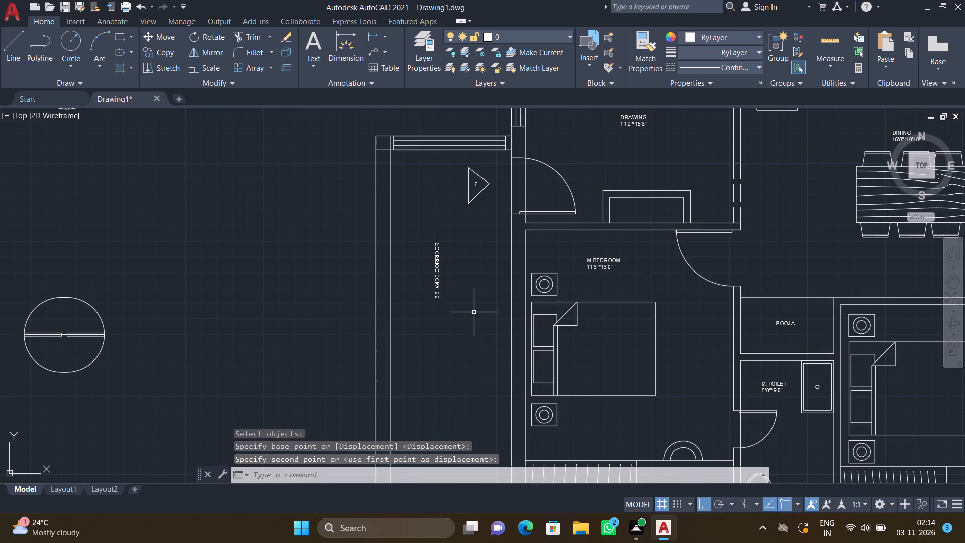
key("ctrl+s")
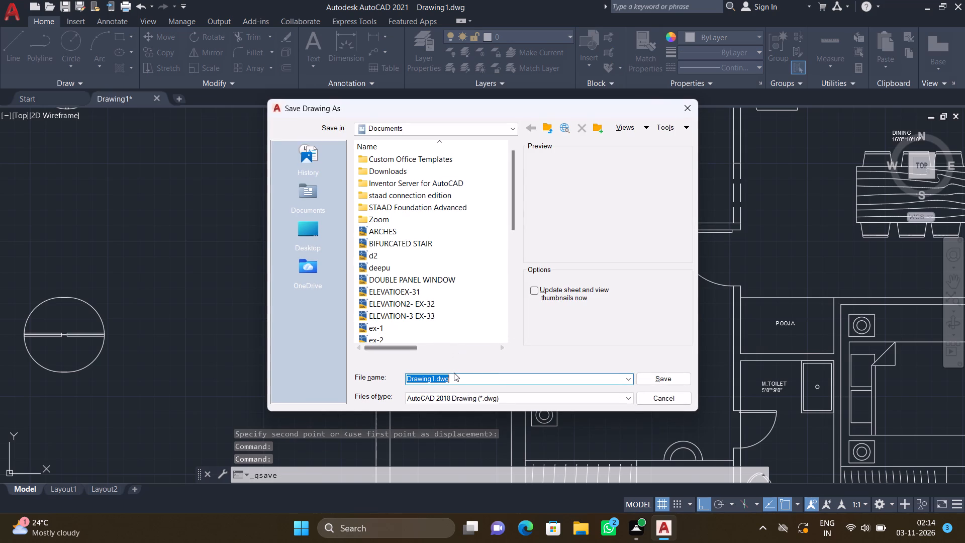
key("BackSpace")
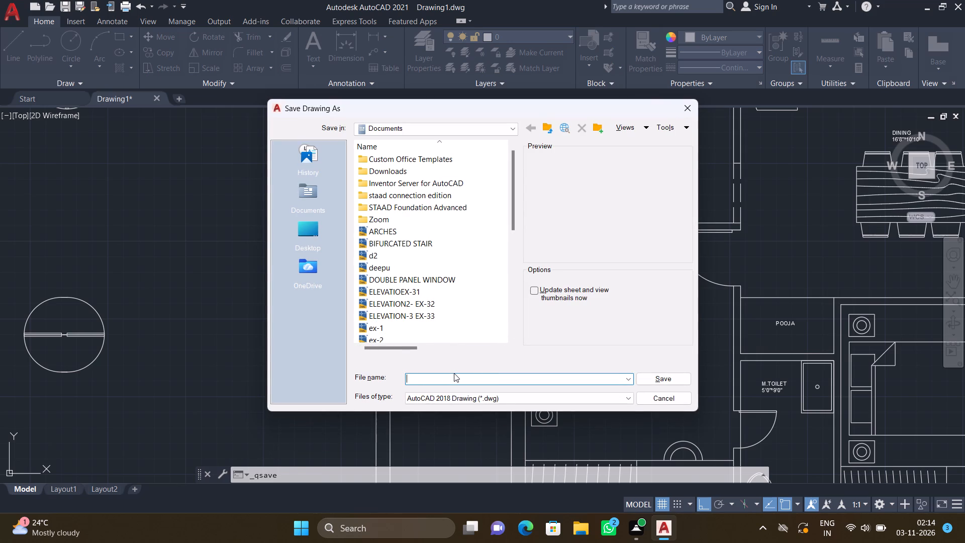
type("BUIL")
type("DING")
left_click(307, 238)
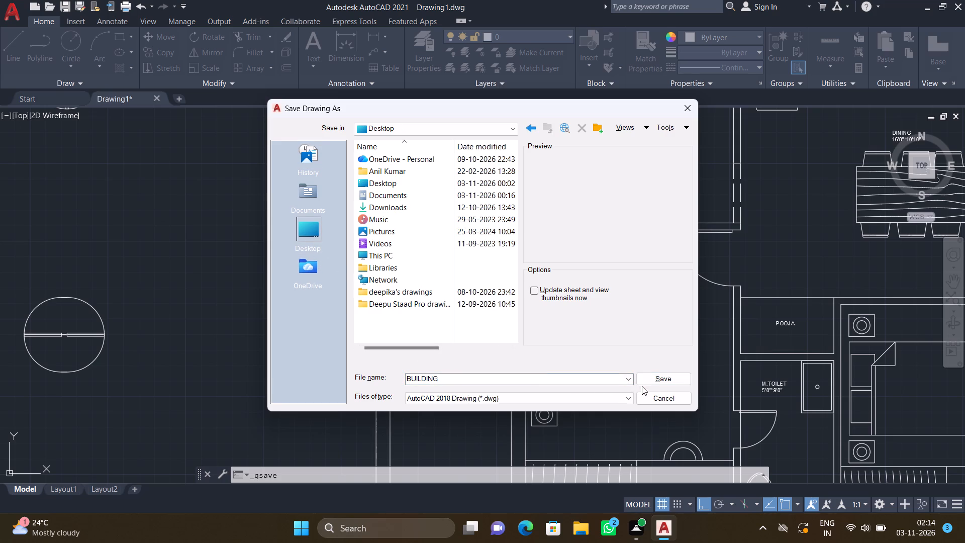
left_click(652, 375)
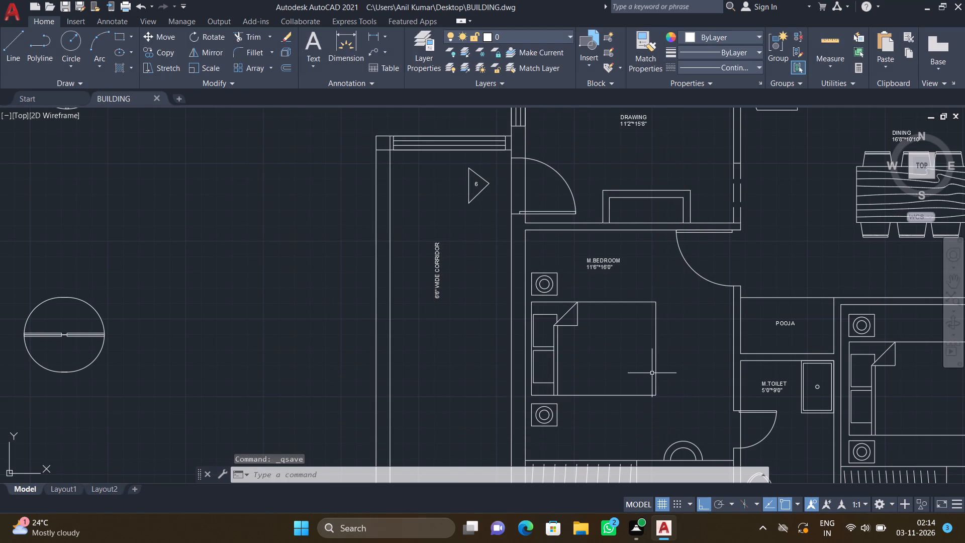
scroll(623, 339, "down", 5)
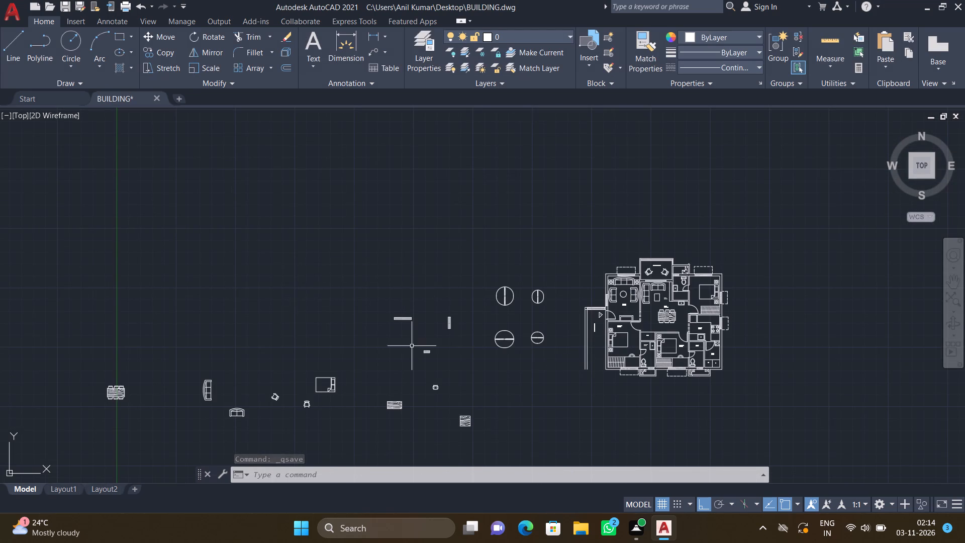
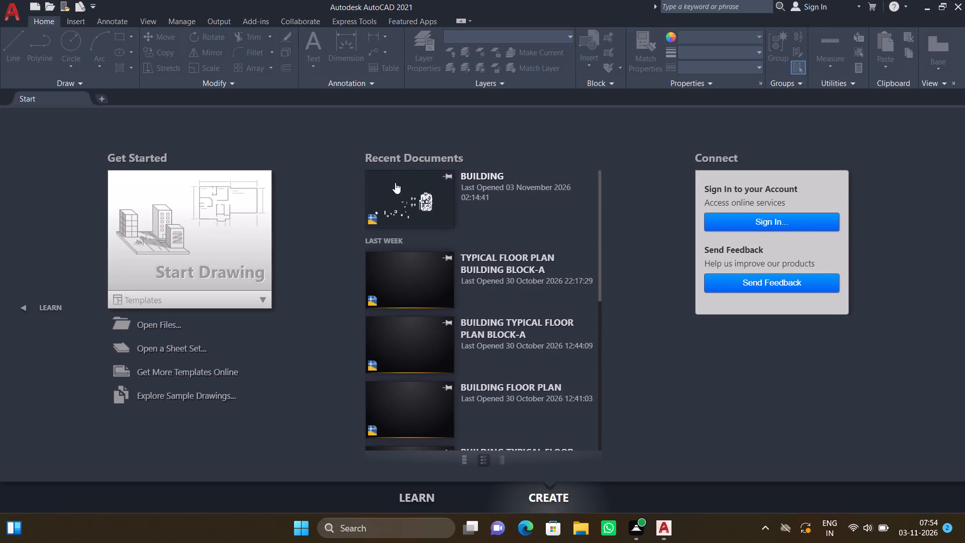
Open the recent drawing BUILDING.
double_click(400, 189)
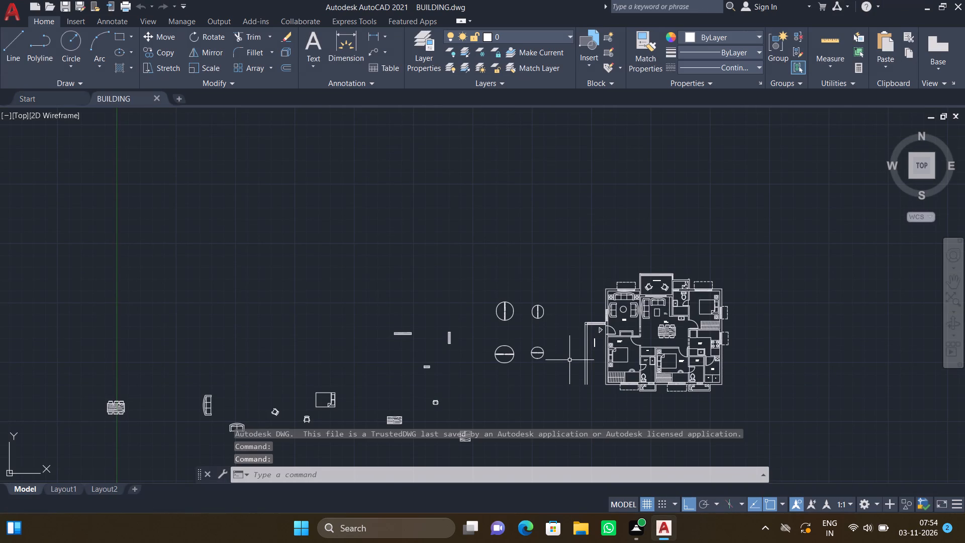
Move all the loose furniture blocks and circular symbols west of the floor plan horizontally to the empty area far east of it.
scroll(568, 361, "up", 2)
key("m")
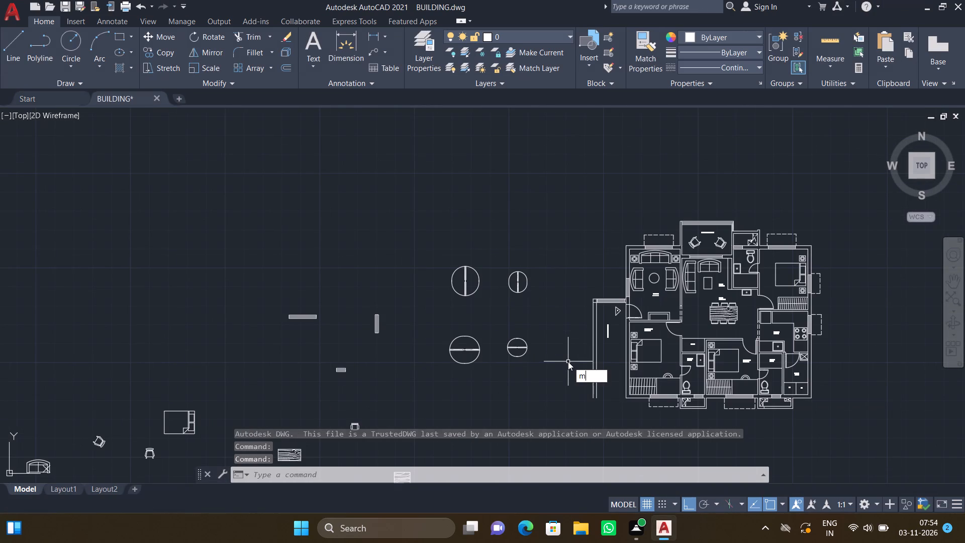
key("Return")
scroll(565, 368, "down", 3)
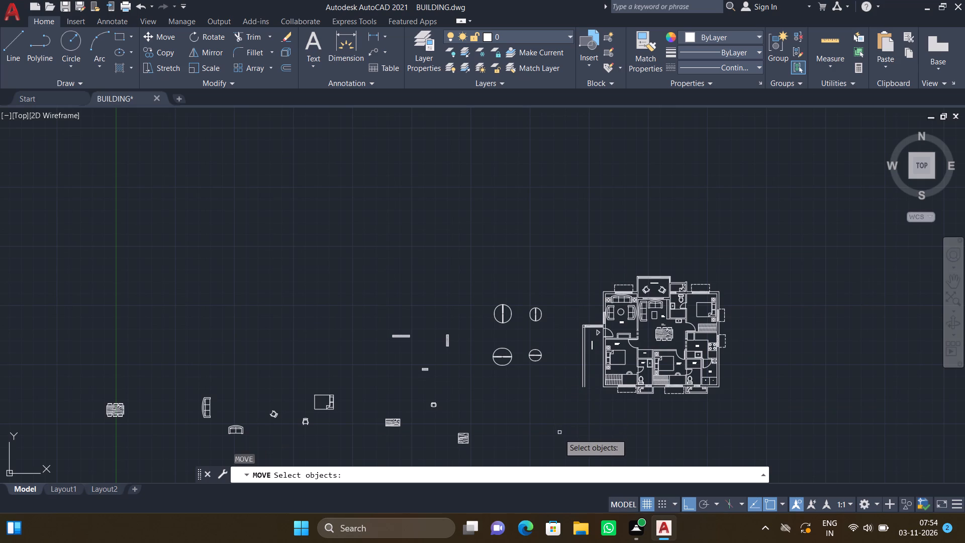
left_click(558, 458)
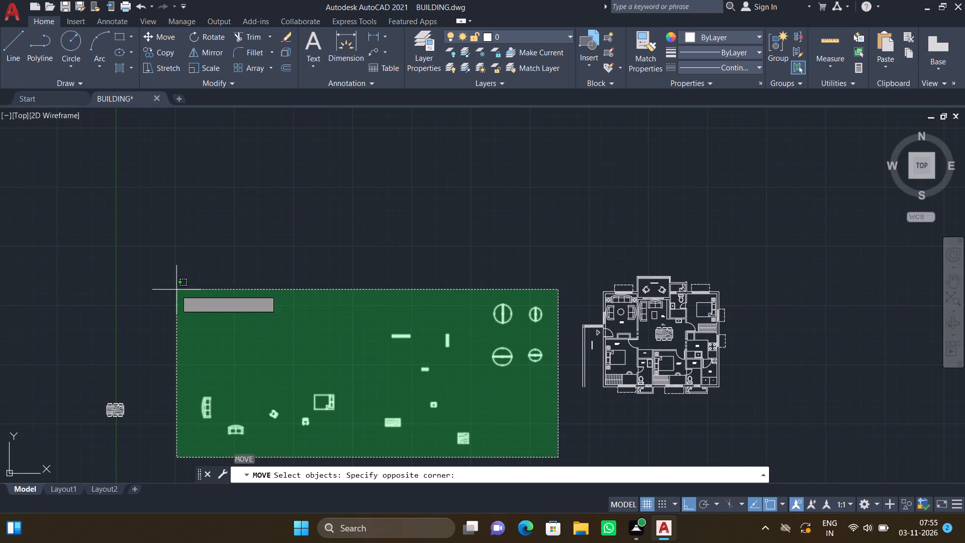
left_click(80, 259)
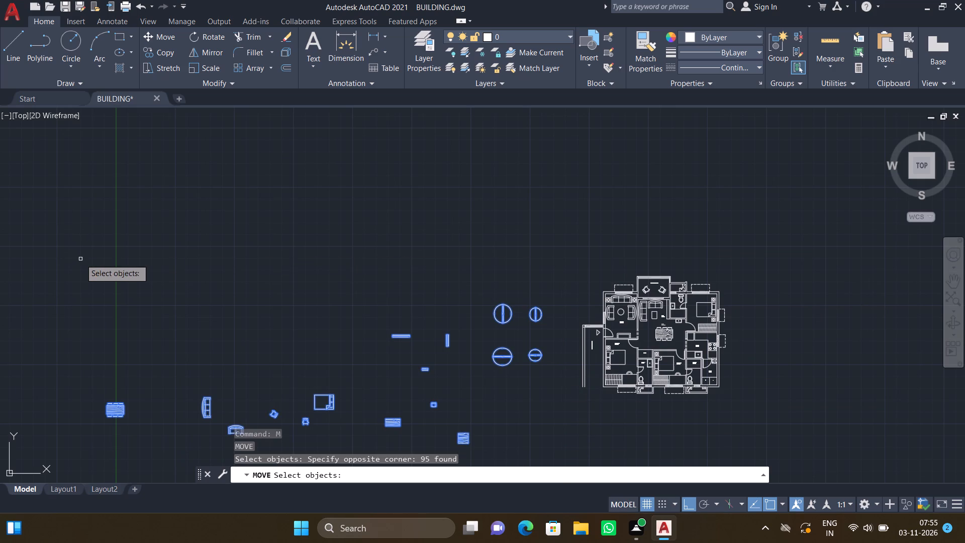
key("Return")
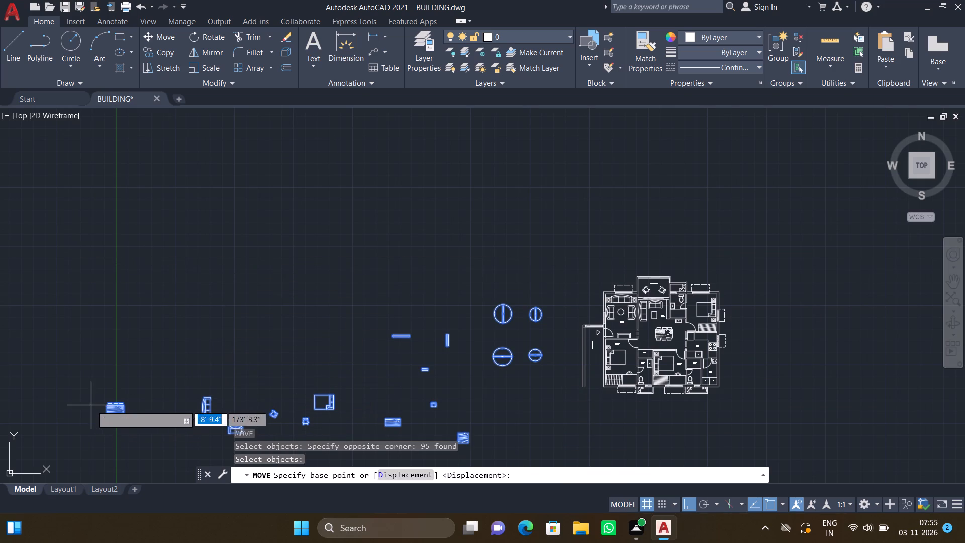
left_click(103, 410)
scroll(487, 312, "down", 5)
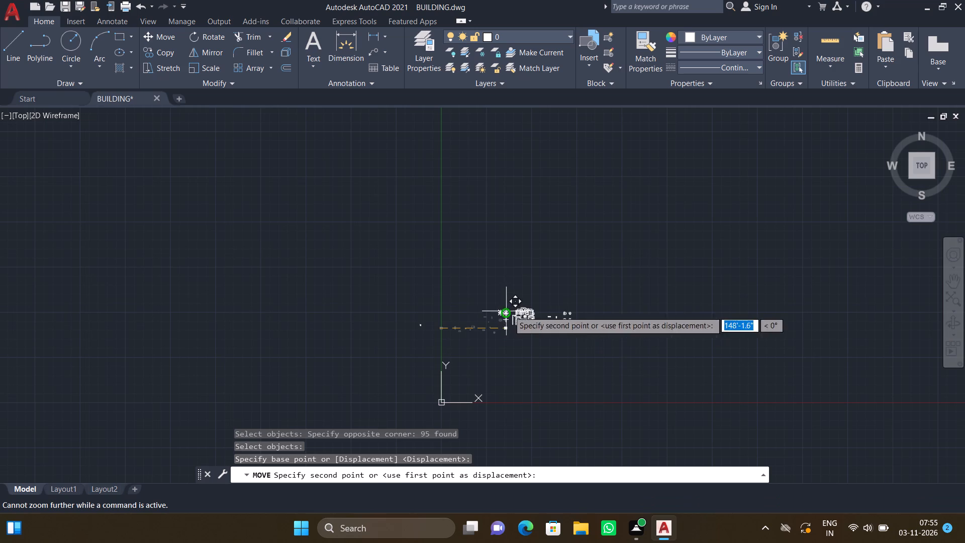
left_click(719, 304)
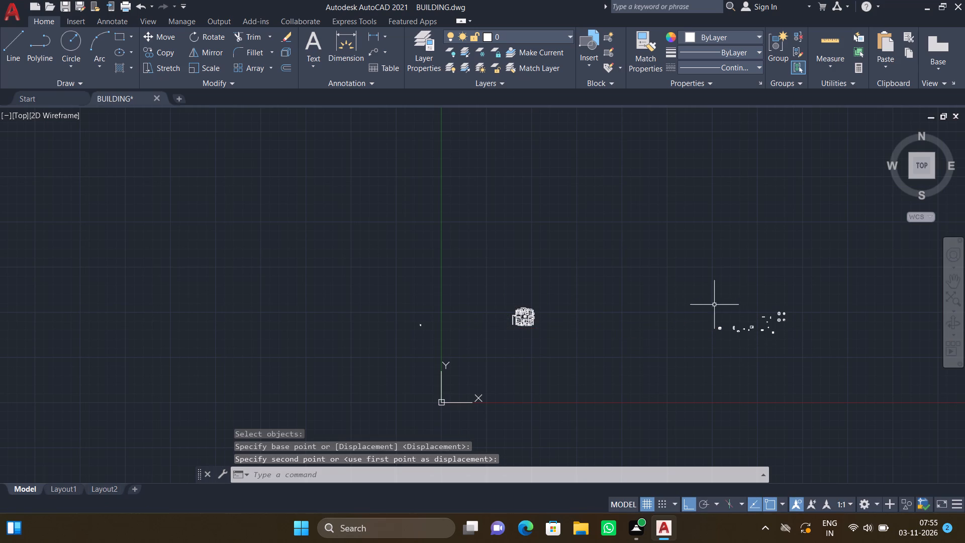
Draw a vertical line about 63'-9" long southward from the lower end of the corridor wall's outer line.
scroll(504, 324, "up", 4)
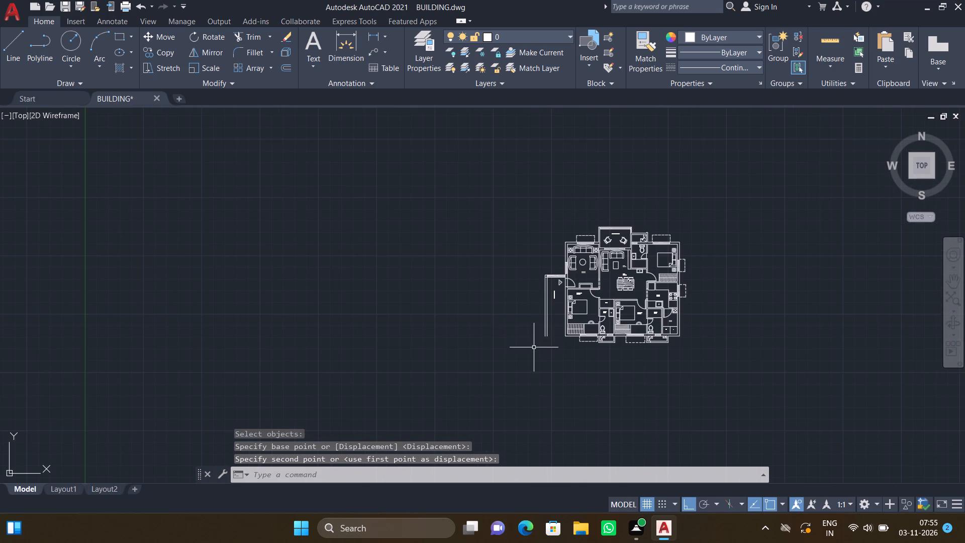
scroll(560, 337, "up", 2)
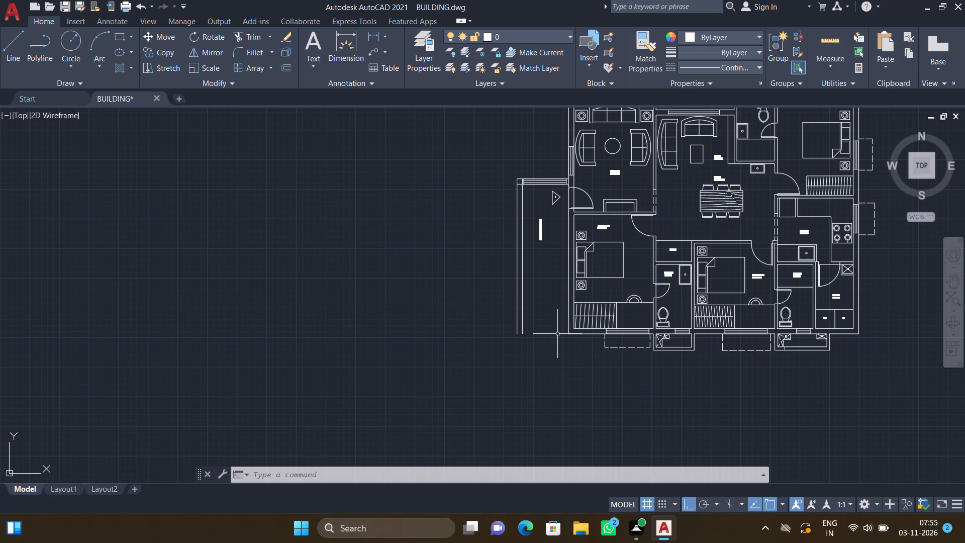
key("l")
key("Return")
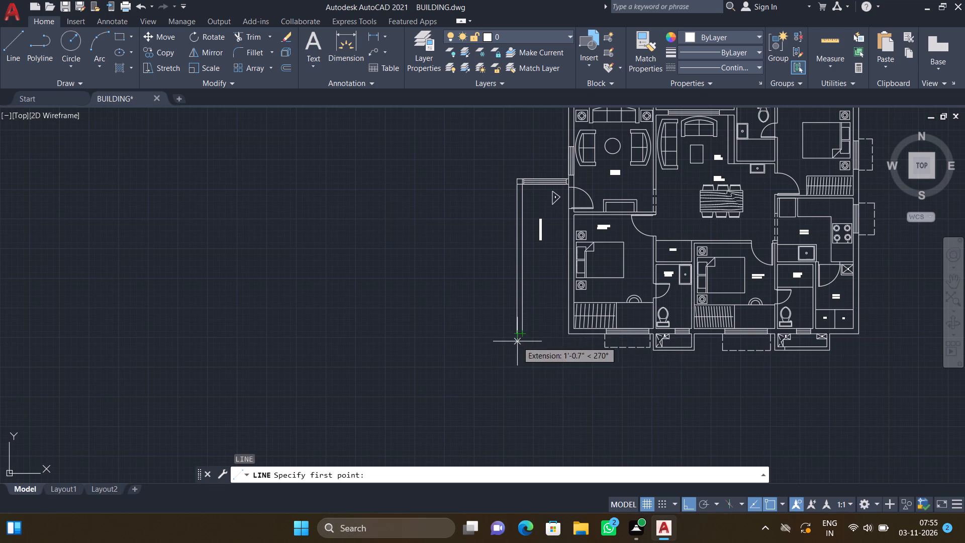
scroll(517, 342, "up", 3)
left_click(511, 311)
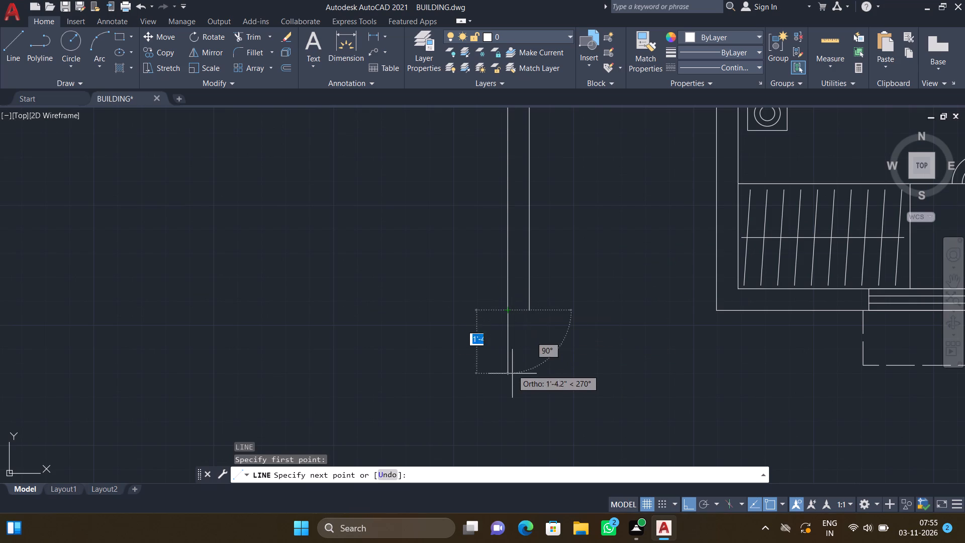
scroll(512, 388, "down", 7)
scroll(510, 468, "up", 2)
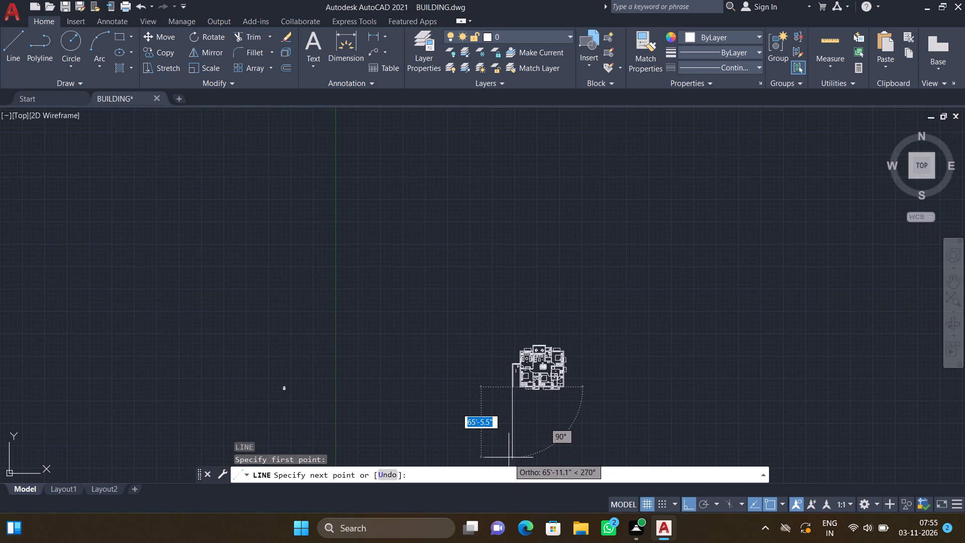
scroll(509, 458, "up", 3)
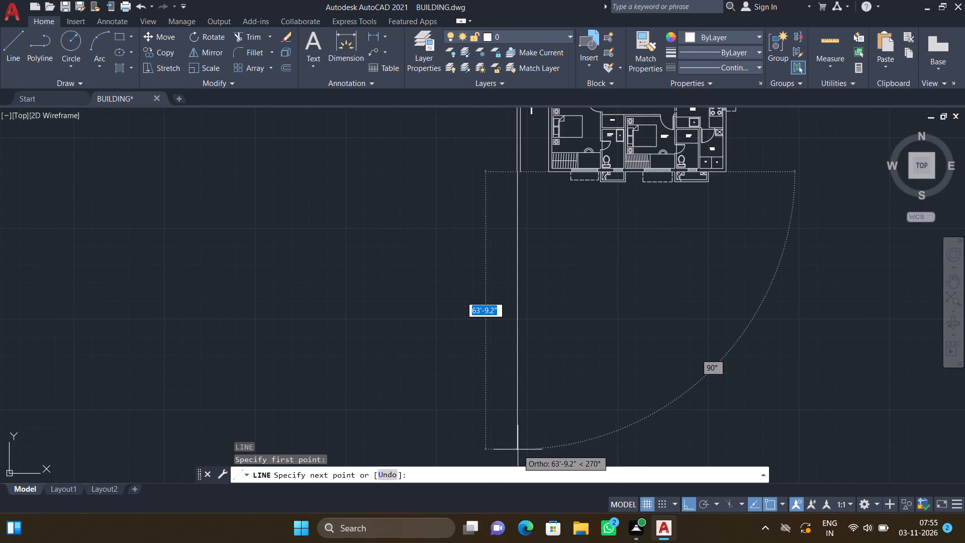
left_click(518, 449)
key("Return")
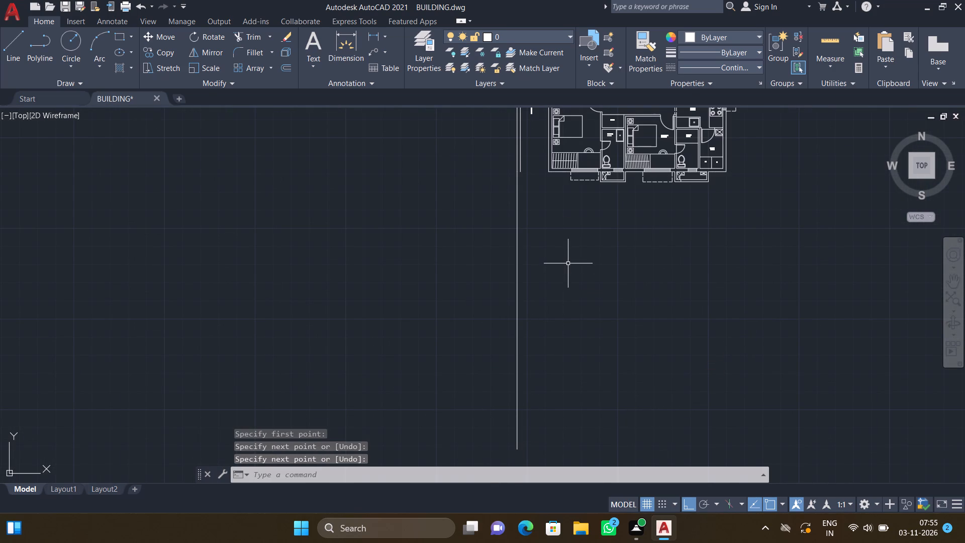
Draw a parallel vertical line about 63'-9" long southward from the lower end of the corridor wall's inner line.
key("l")
key("Return")
scroll(520, 173, "up", 4)
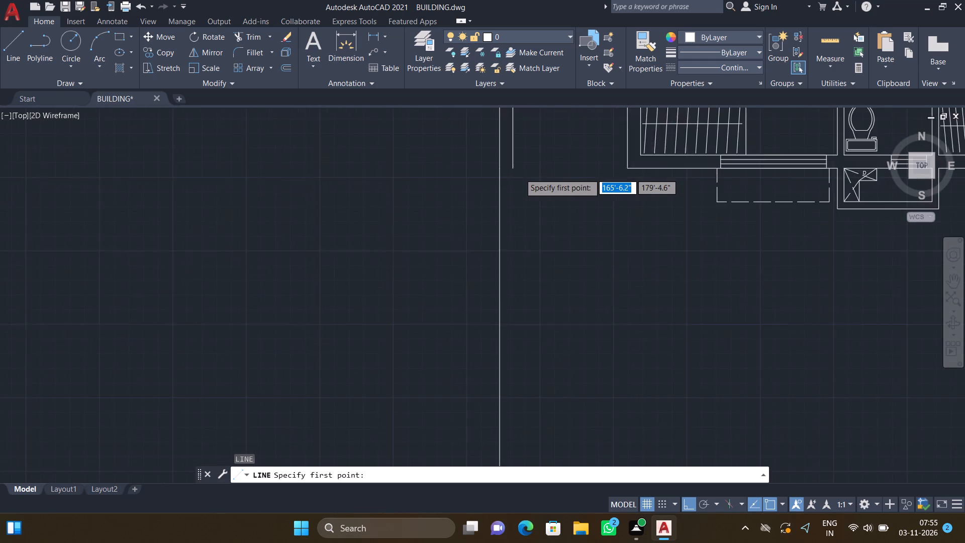
left_click(508, 167)
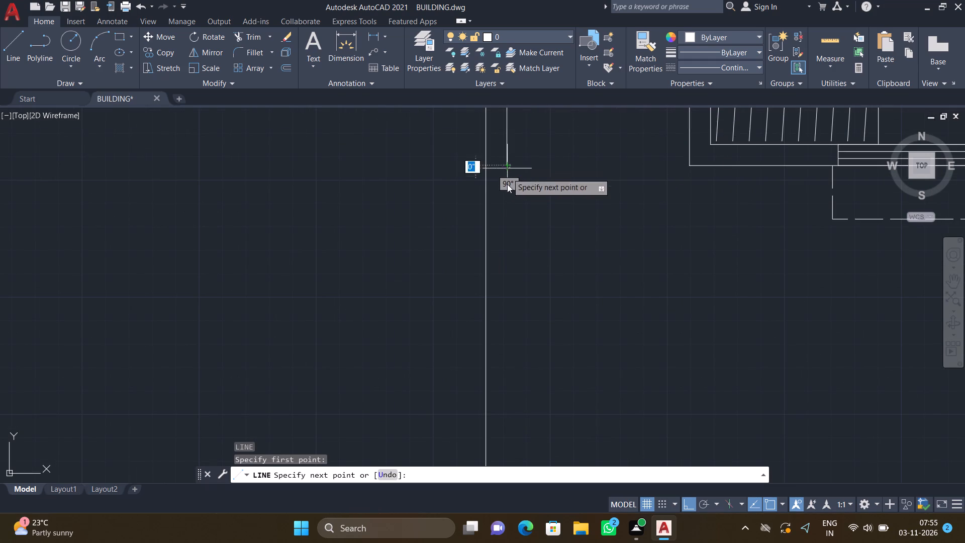
scroll(506, 261, "down", 7)
scroll(506, 335, "up", 7)
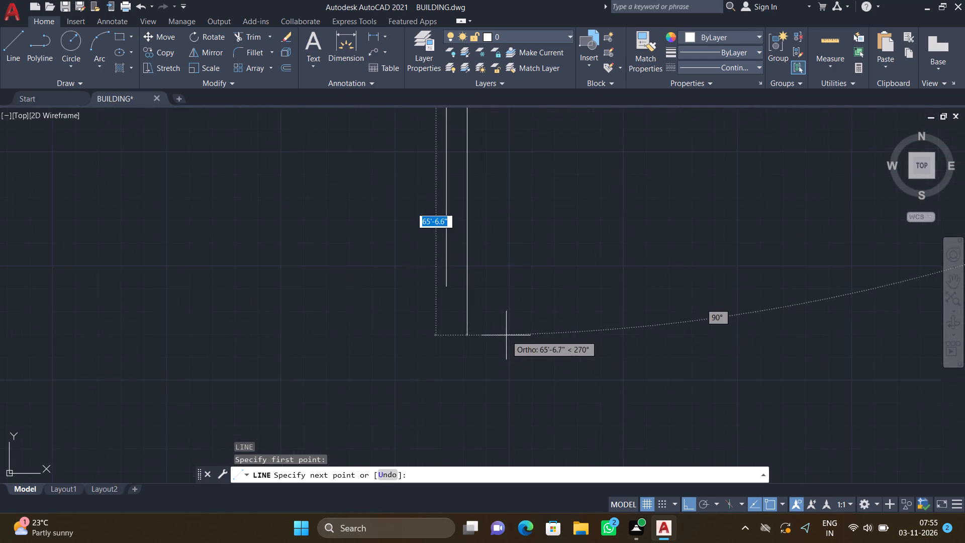
scroll(472, 278, "up", 3)
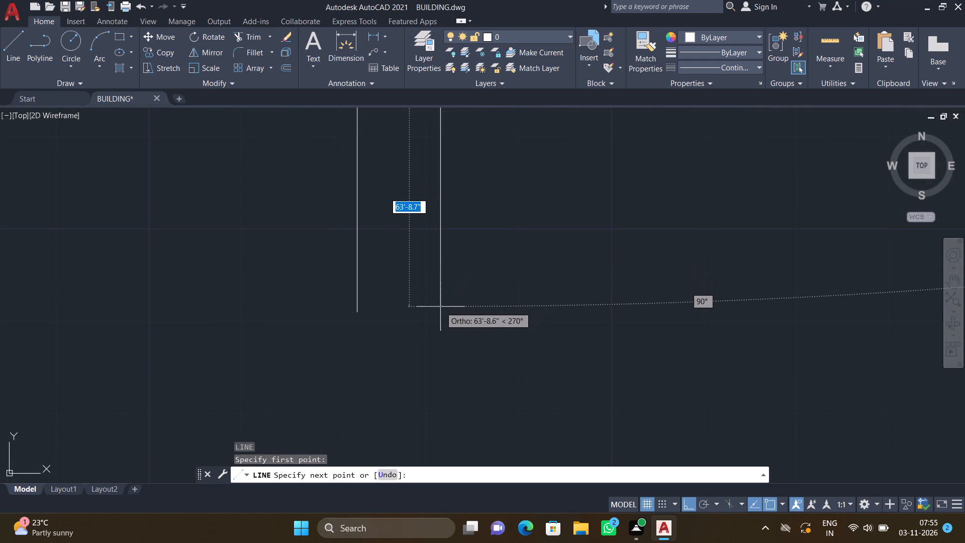
left_click(439, 310)
key("Return")
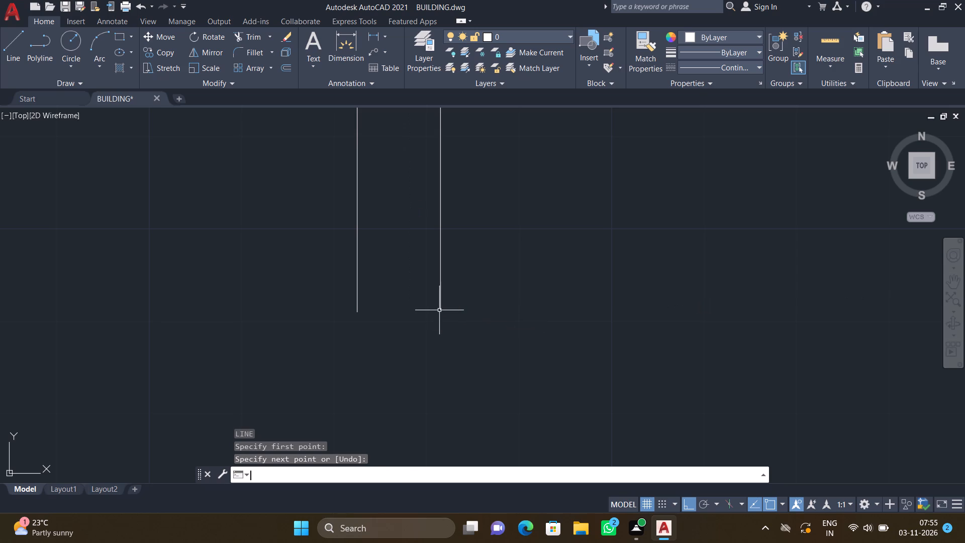
Draw a horizontal line about 112' long westward from the inner southwest corner of the M.BEDROOM, crossing the corridor walls.
scroll(433, 279, "down", 11)
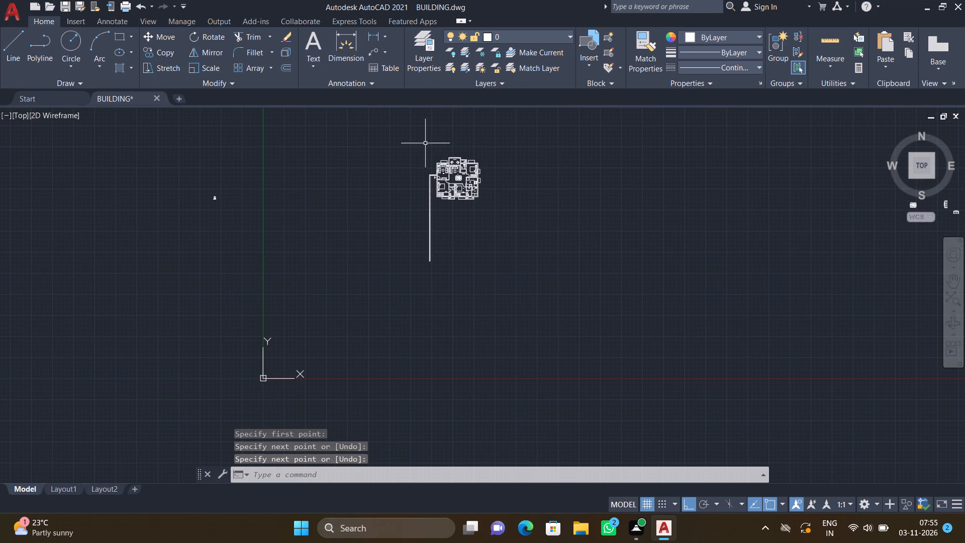
scroll(425, 180, "up", 4)
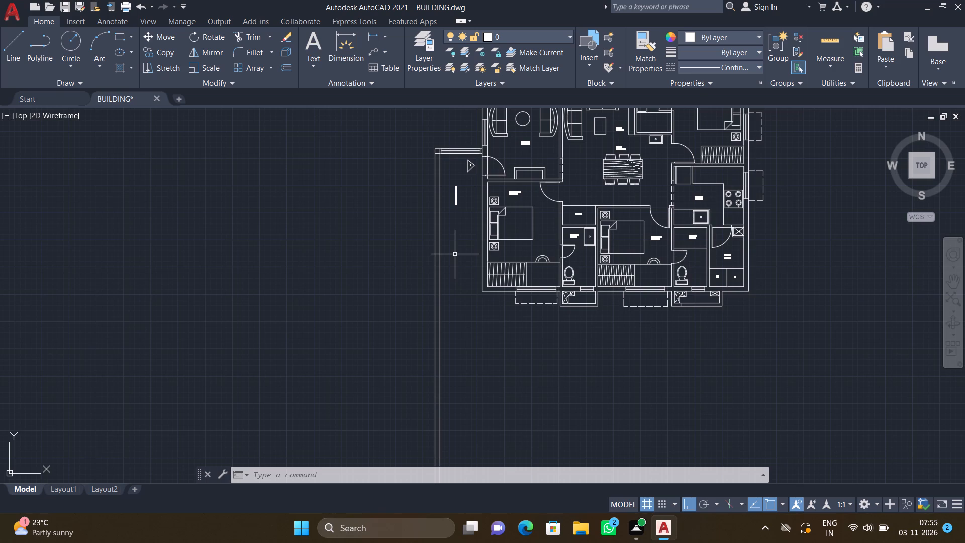
key("l")
key("Return")
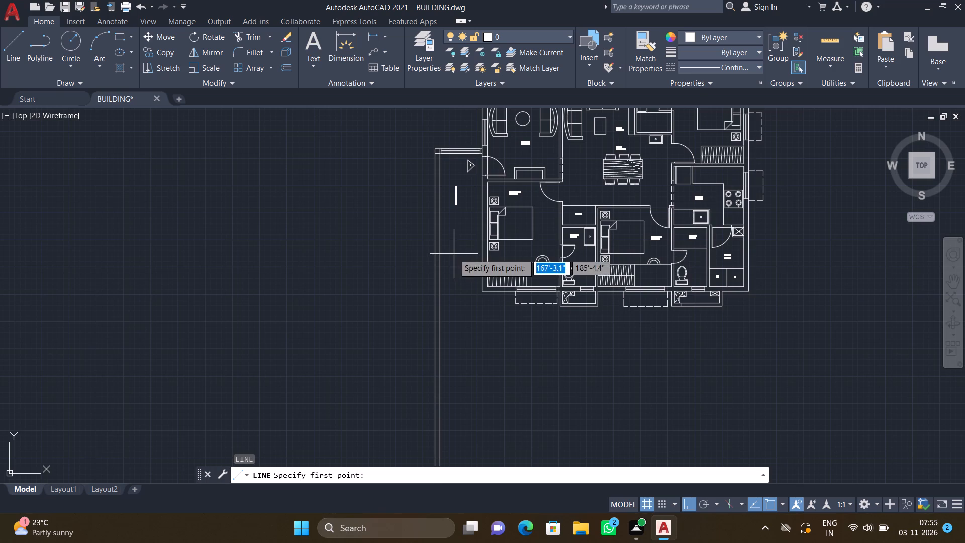
scroll(469, 306, "up", 2)
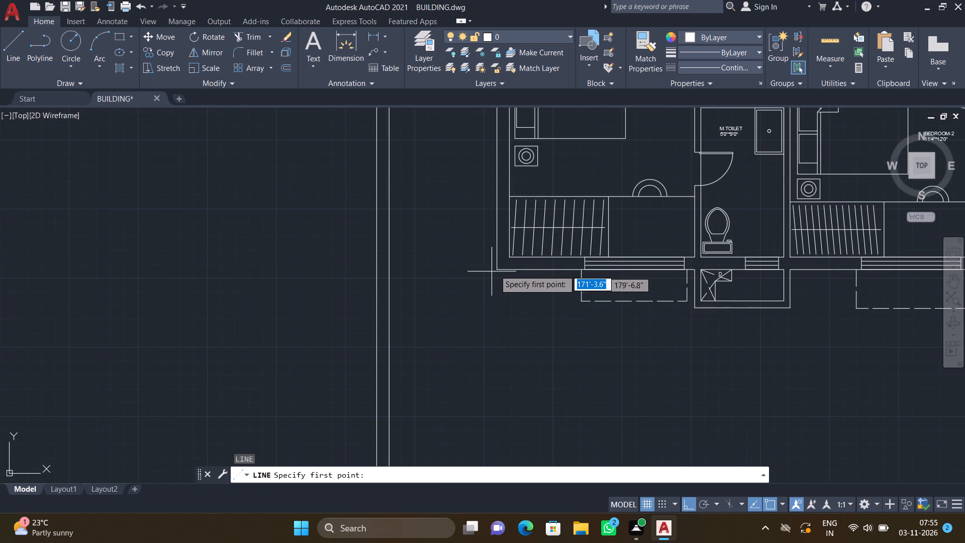
left_click(510, 255)
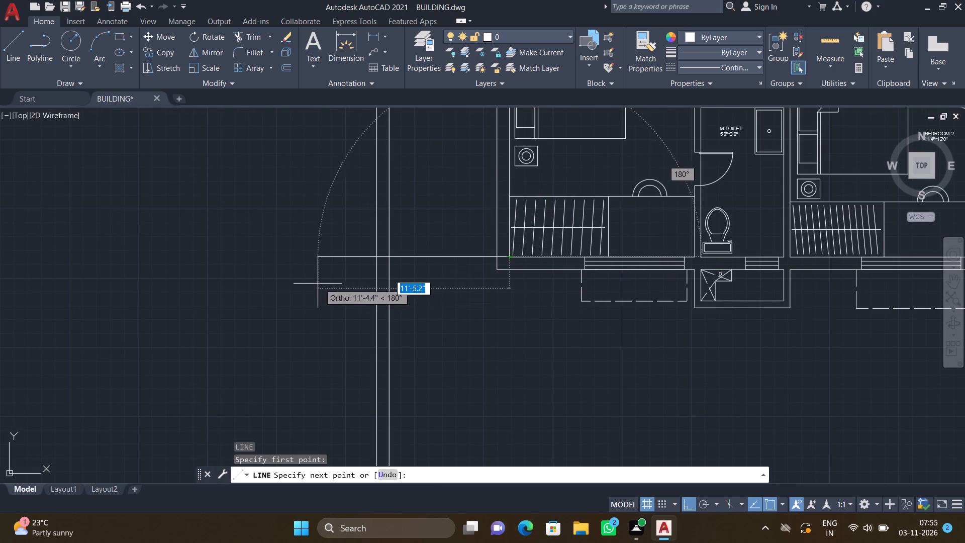
scroll(308, 282, "down", 4)
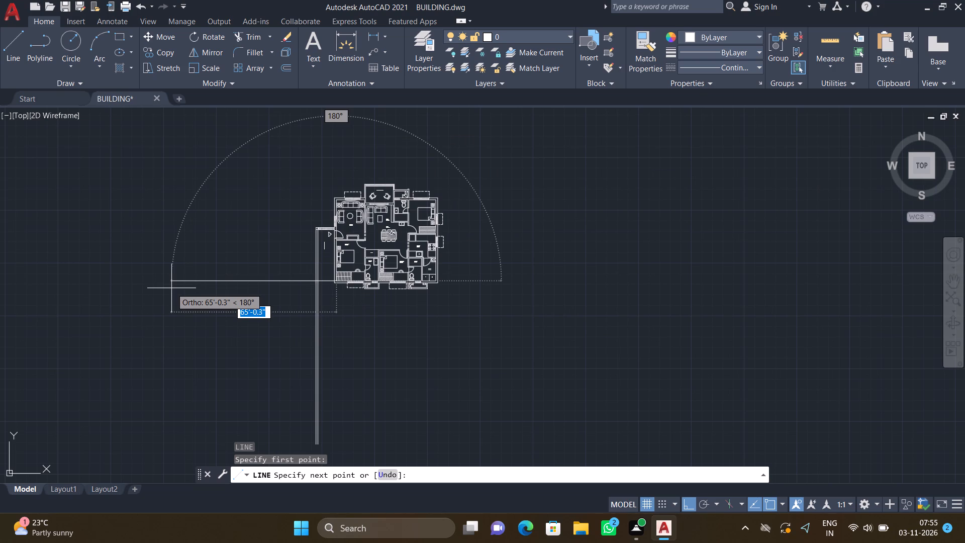
scroll(161, 288, "down", 4)
scroll(104, 308, "up", 2)
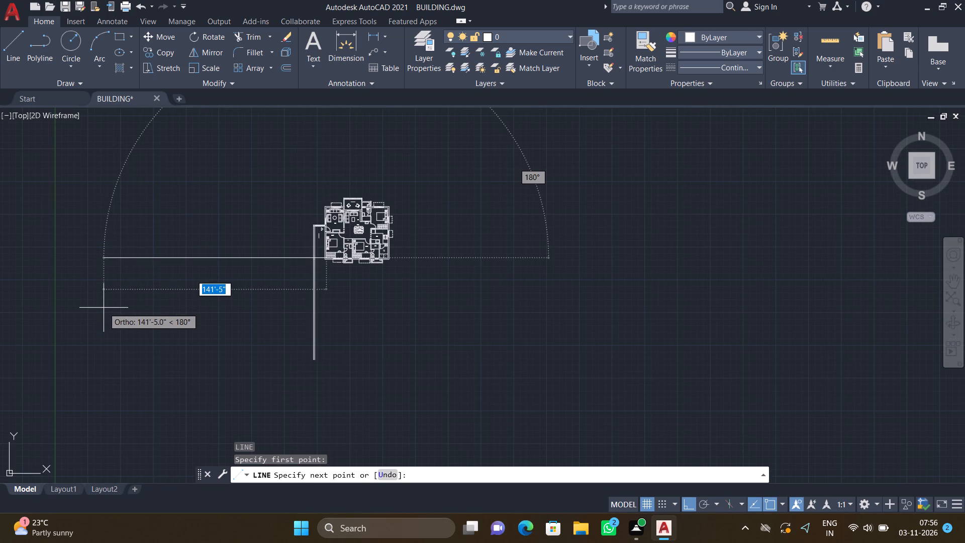
left_click(151, 268)
key("Return")
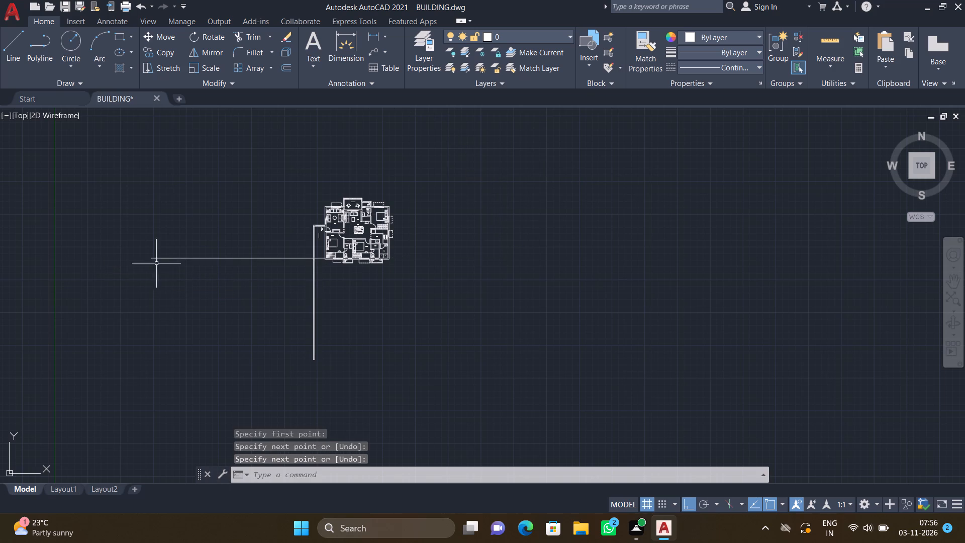
Draw a second line about 86' long westward from the outer southwest corner of the M.BEDROOM wall, crossing the corridor walls.
key("l")
key("Return")
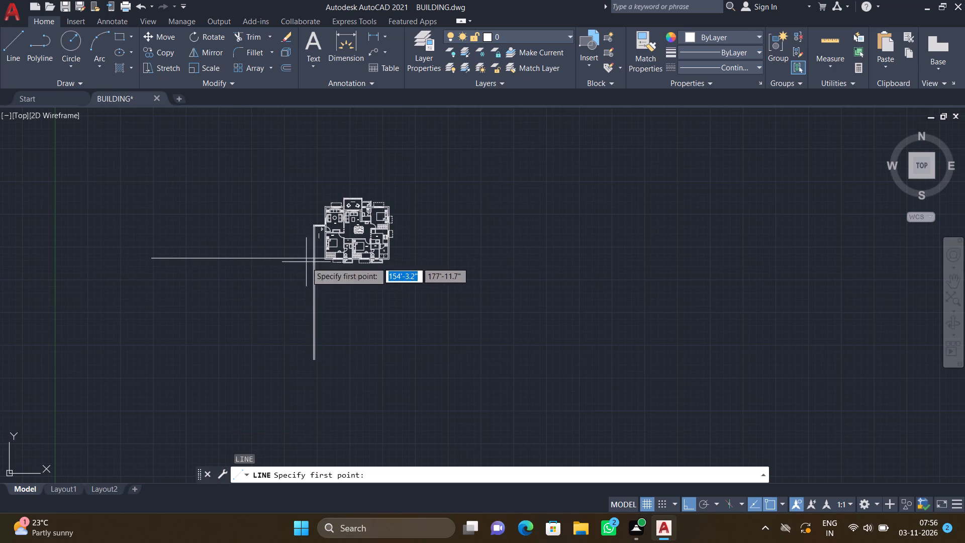
scroll(313, 279, "up", 1)
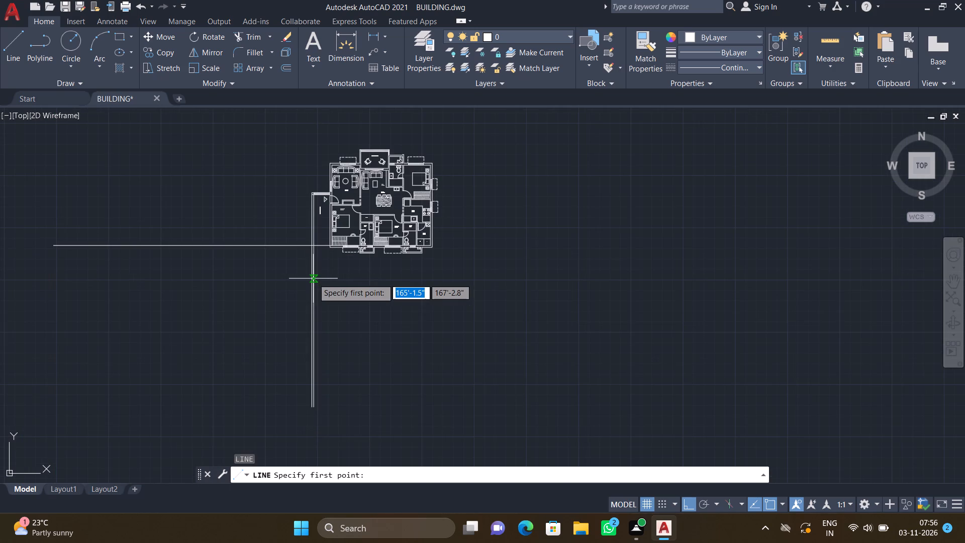
scroll(313, 279, "up", 1)
scroll(345, 224, "up", 3)
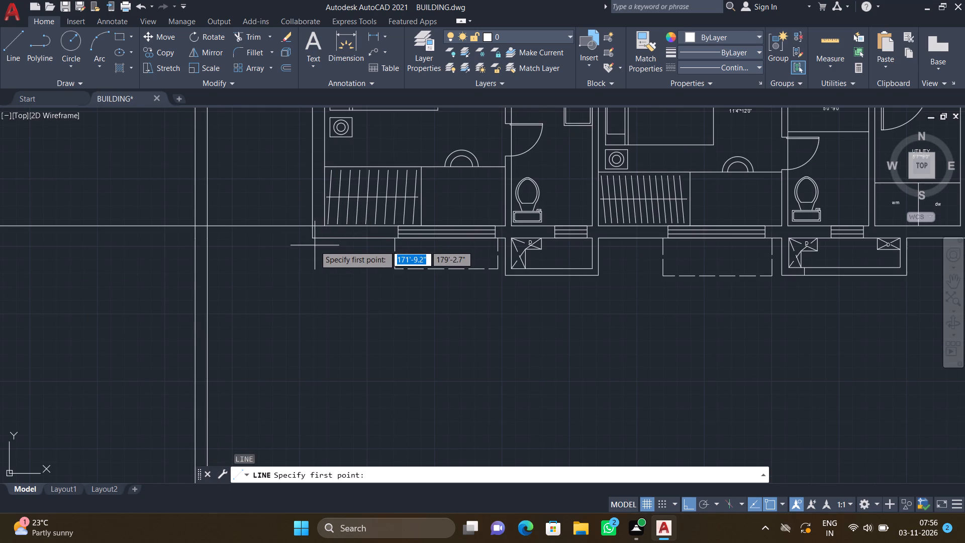
left_click(312, 241)
scroll(109, 277, "down", 2)
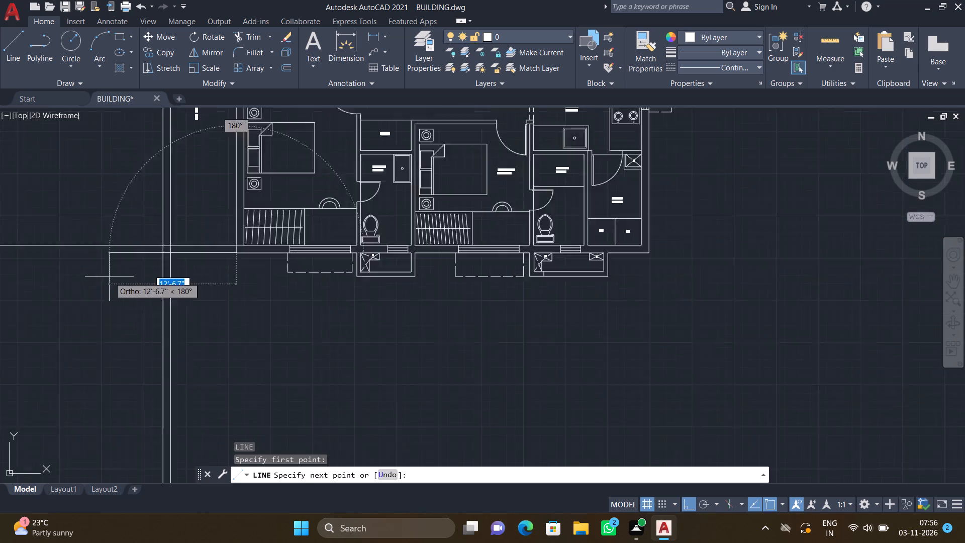
scroll(109, 277, "down", 2)
scroll(34, 296, "down", 3)
scroll(10, 297, "up", 3)
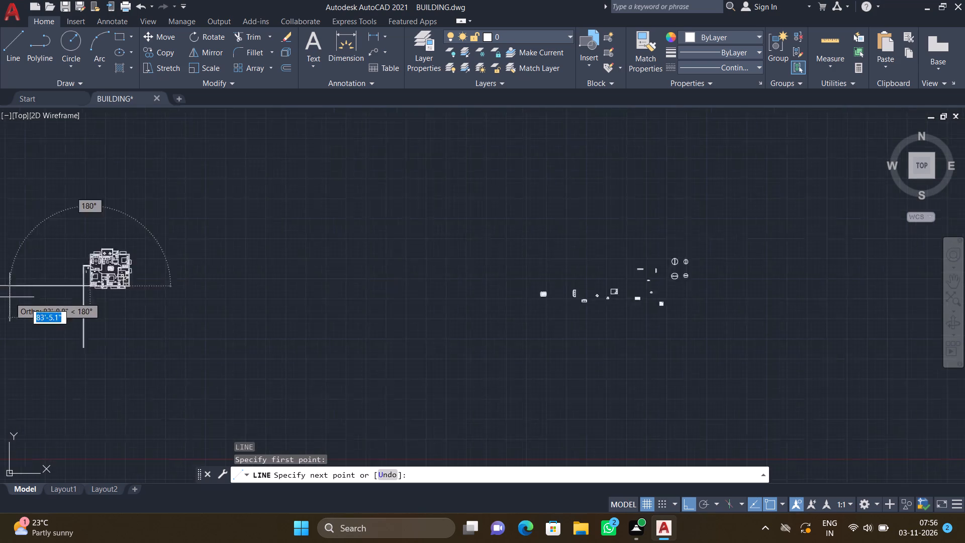
scroll(10, 297, "up", 1)
scroll(5, 272, "down", 1)
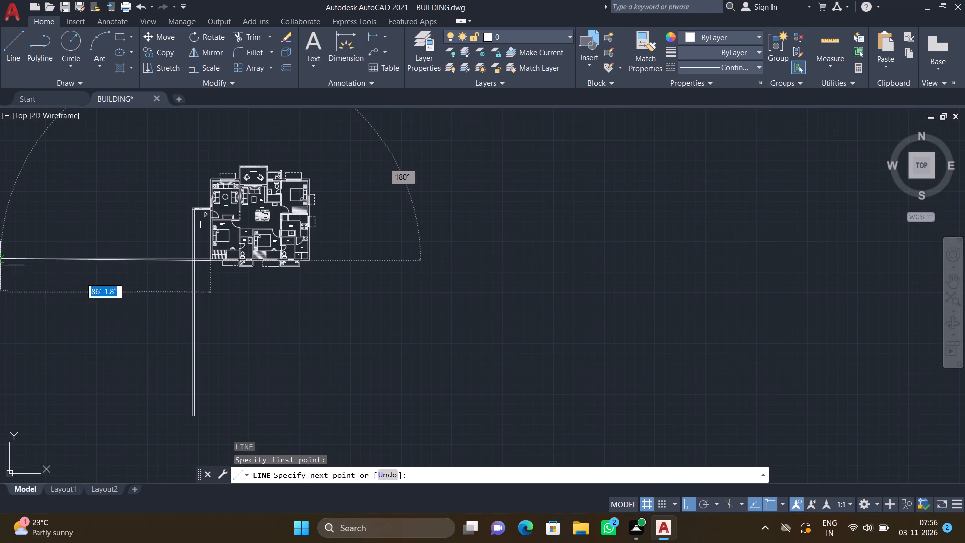
left_click(0, 264)
key("Return")
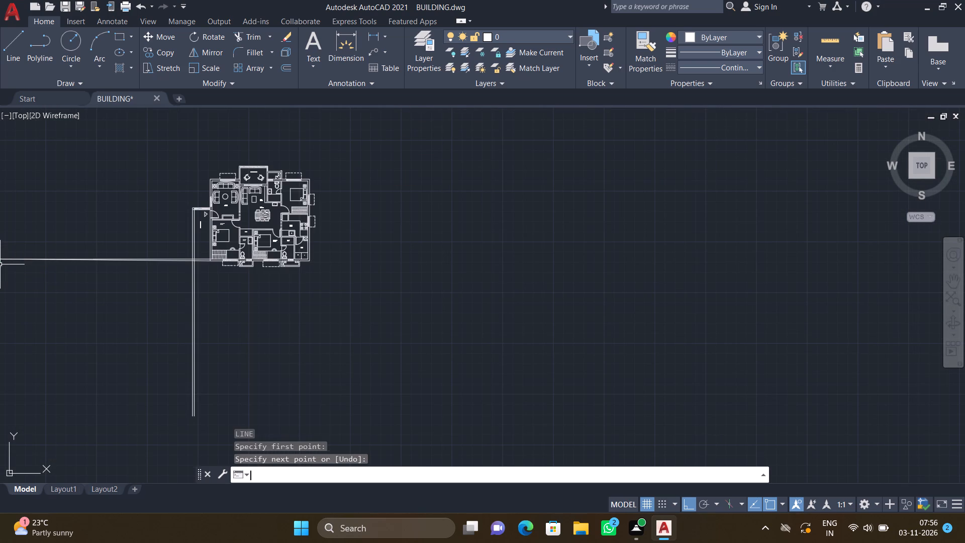
Delete the slightly slanted lower line running westward from the outer southwest corner of the M.BEDROOM wall.
scroll(199, 221, "down", 3)
scroll(128, 225, "up", 2)
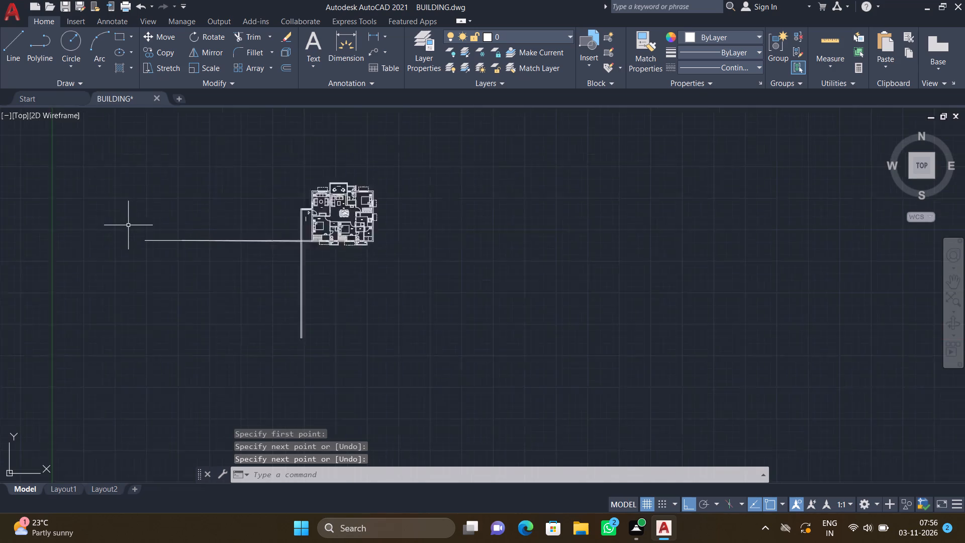
scroll(128, 225, "up", 2)
scroll(294, 270, "up", 3)
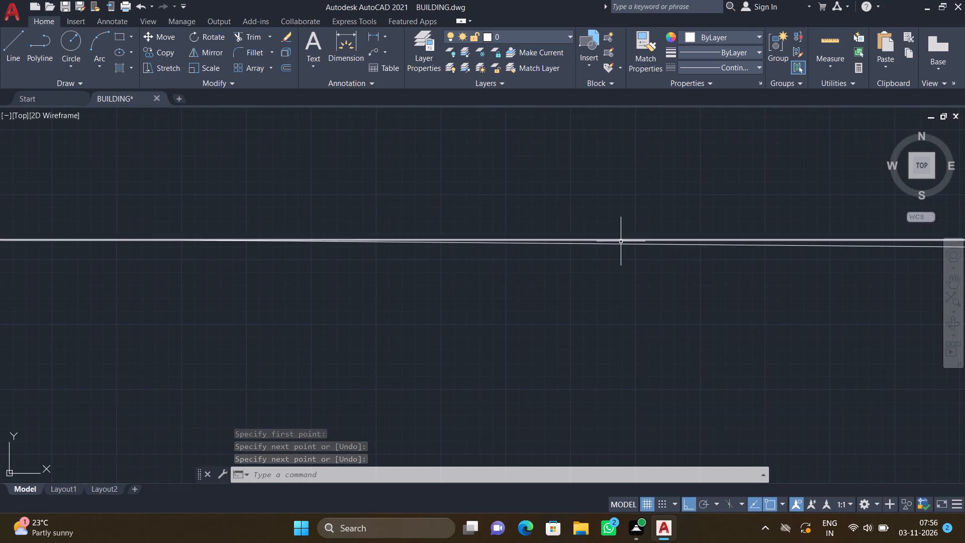
left_click(621, 244)
key("Delete")
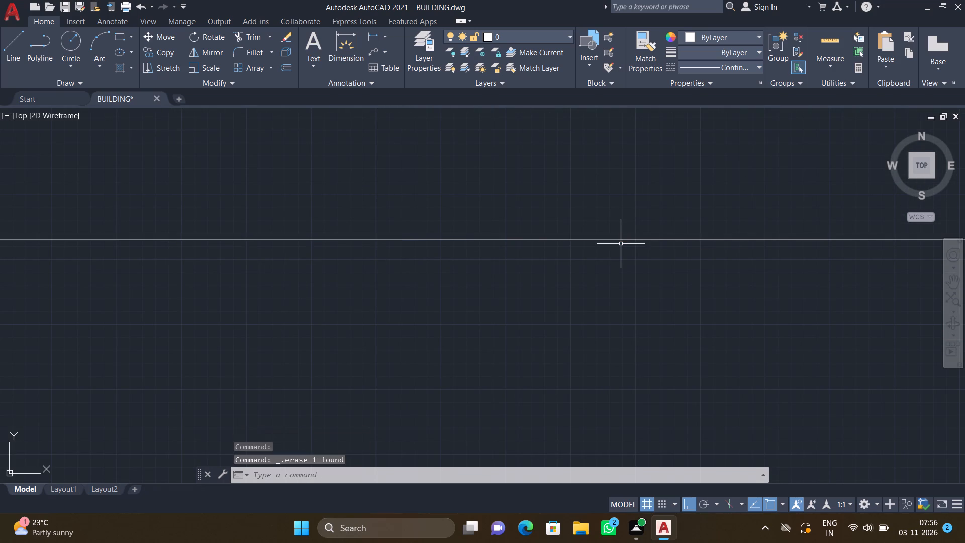
Draw a straight horizontal line about 110'-2" long westward from the outer southwest corner of the M.BEDROOM wall.
scroll(620, 244, "down", 5)
scroll(705, 256, "up", 3)
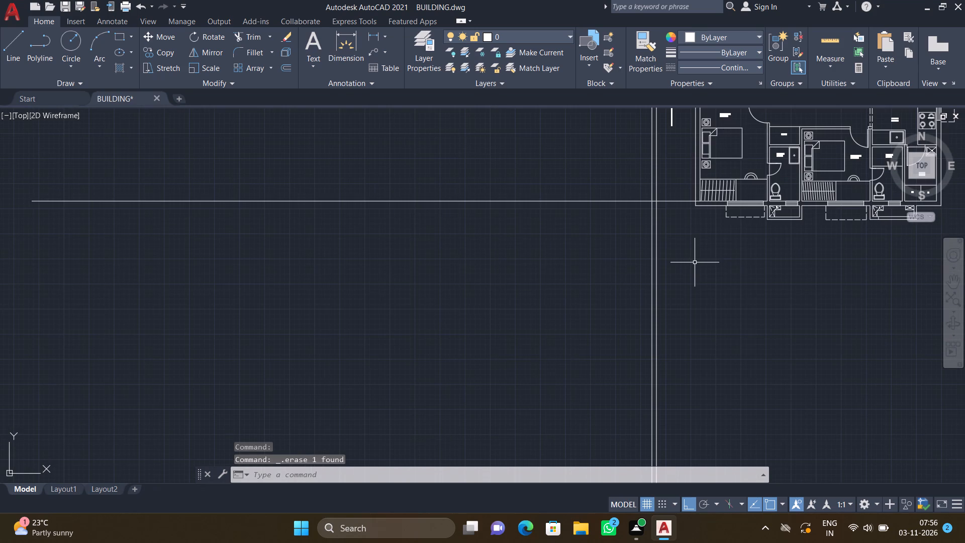
key("l")
key("Return")
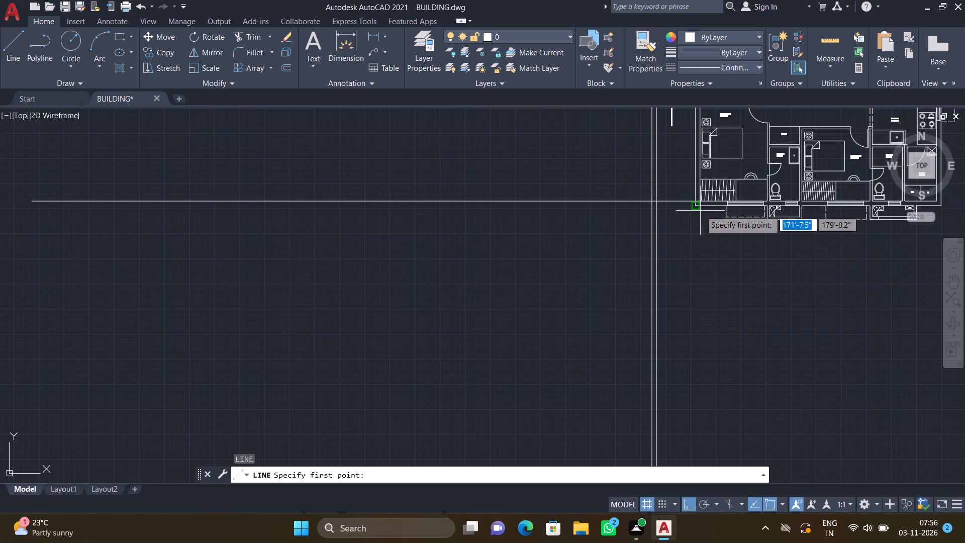
scroll(696, 215, "up", 4)
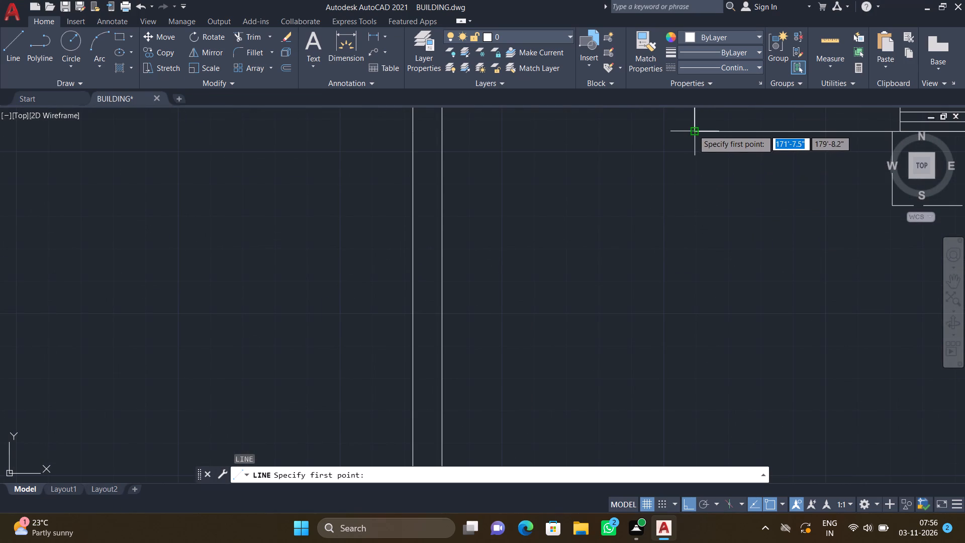
left_click_drag(693, 130, 686, 135)
scroll(375, 259, "down", 5)
scroll(111, 314, "down", 1)
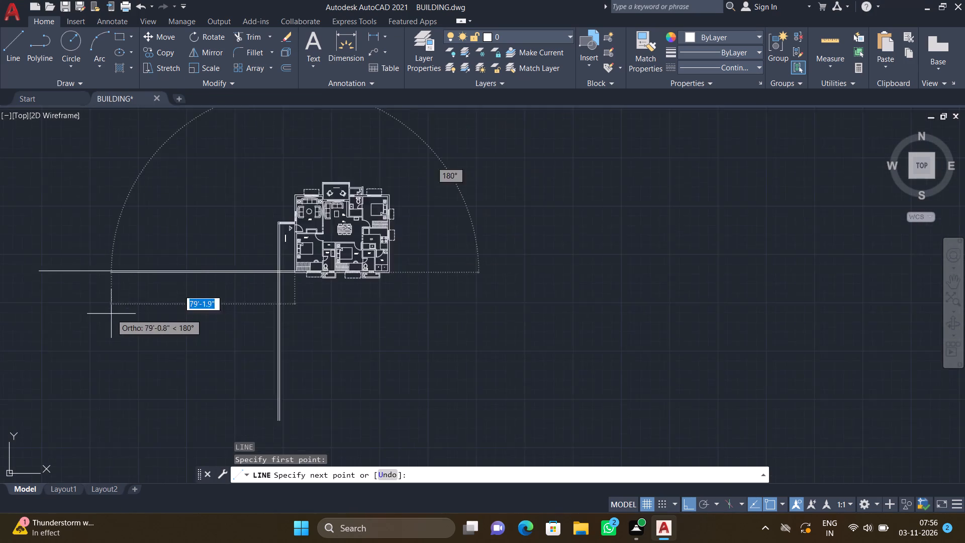
scroll(111, 314, "down", 1)
scroll(40, 305, "up", 3)
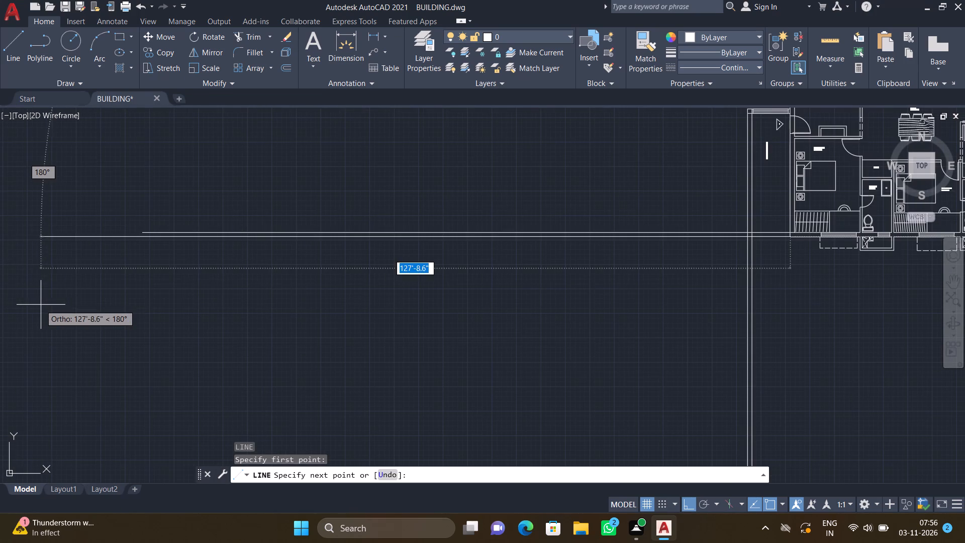
left_click(143, 244)
key("Return")
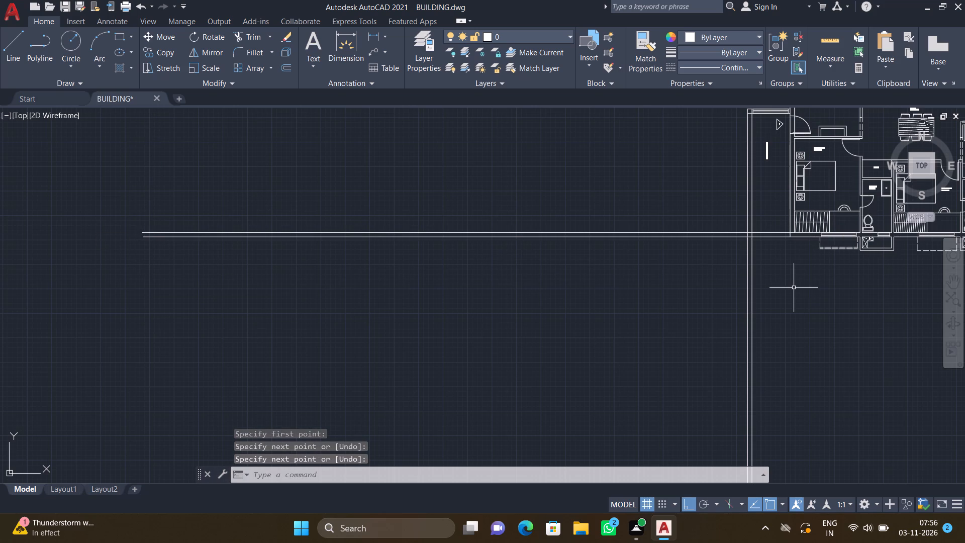
Trim both horizontal wall lines where they span the corridor between the corridor wall and the M.BEDROOM wall.
key("t")
key("r")
key("Return")
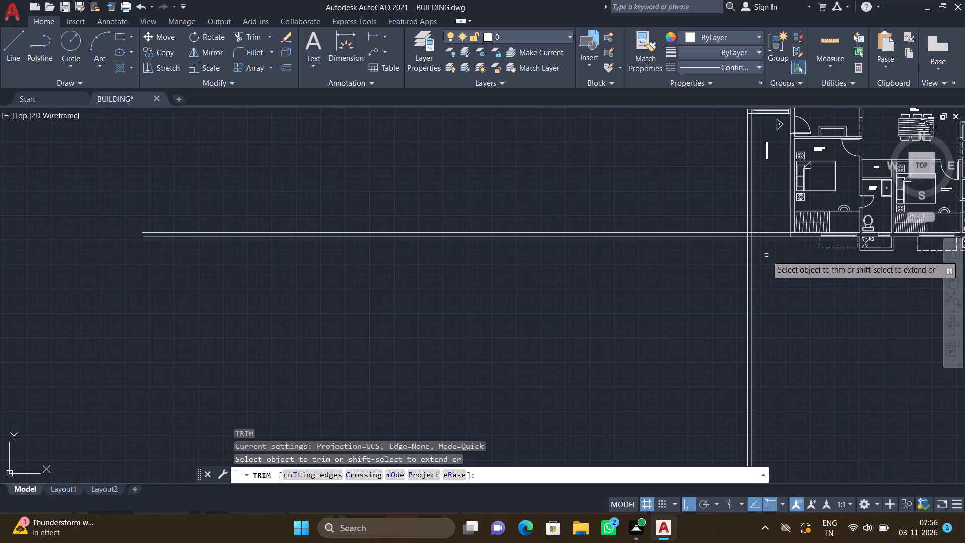
scroll(779, 240, "up", 3)
left_click_drag(741, 191, 743, 258)
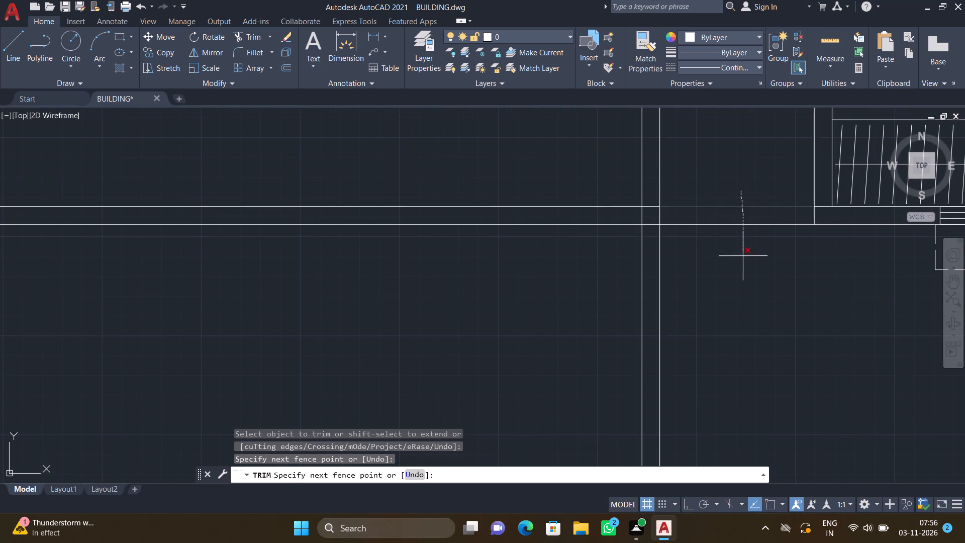
left_click_drag(743, 258, 743, 270)
key("Return")
scroll(690, 291, "down", 3)
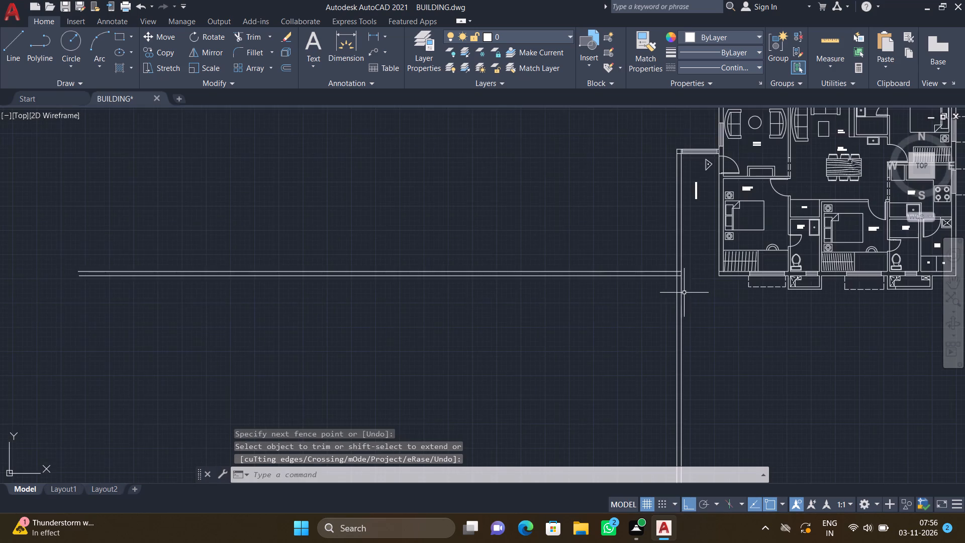
Offset the west line of the extended corridor wall 11'4" to the west, below the horizontal wall.
scroll(647, 325, "down", 2)
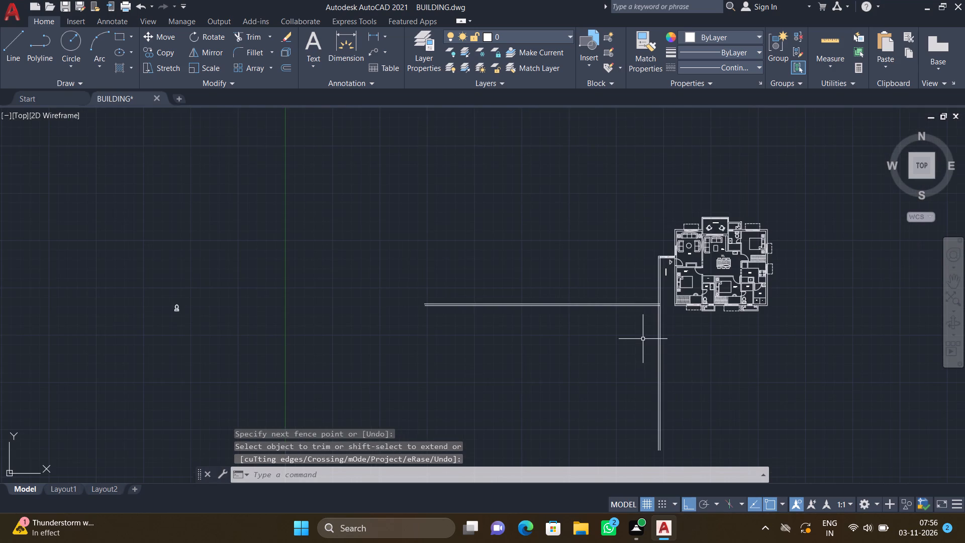
key("o")
key("Return")
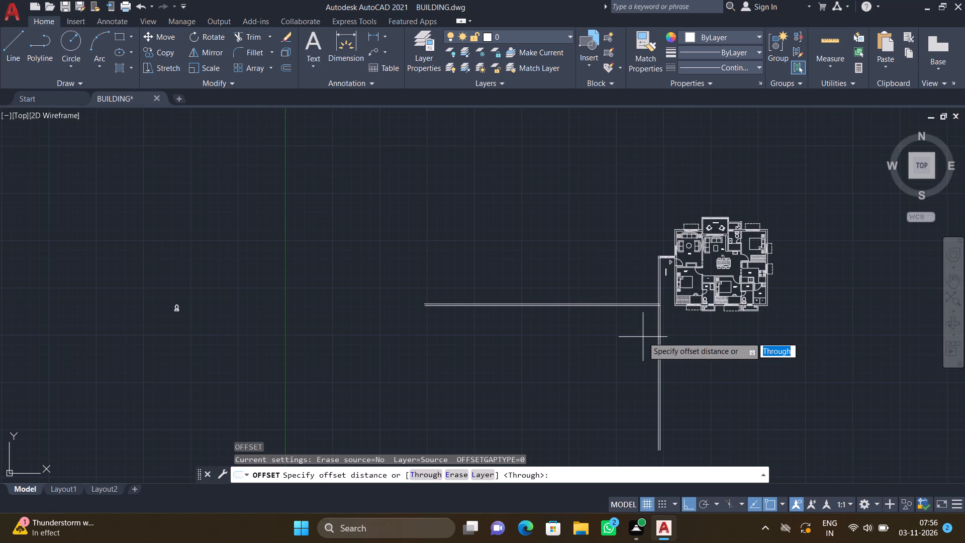
type("11'")
key("4")
key("shift+quotedbl")
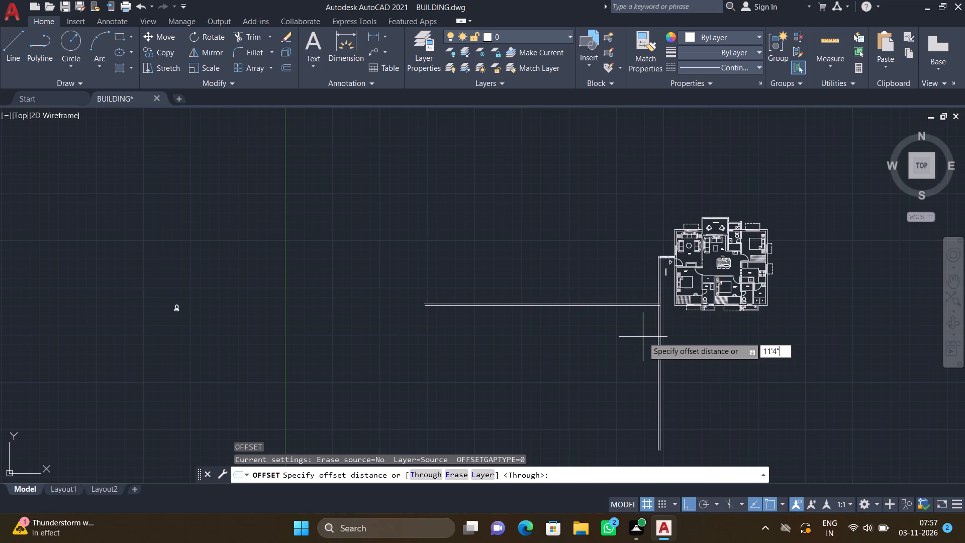
key("Return")
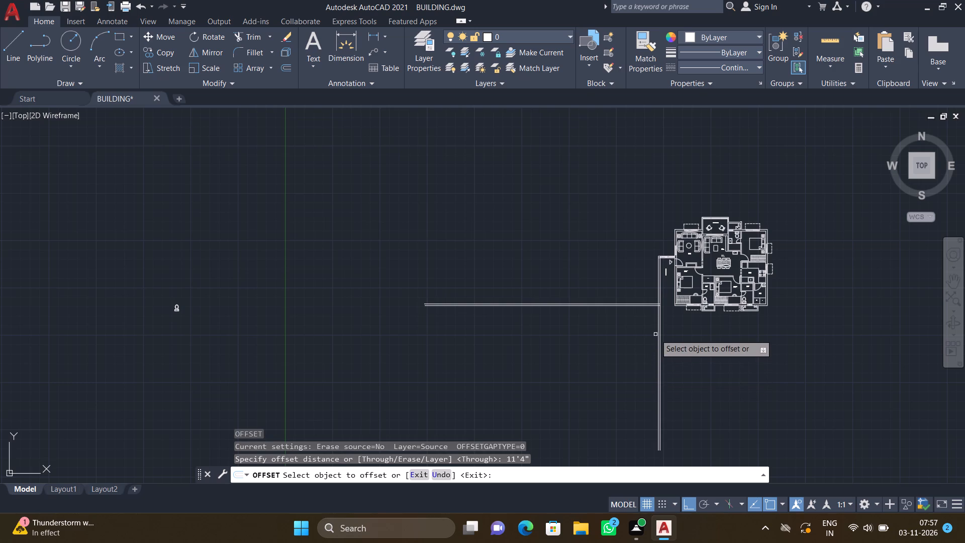
scroll(660, 313, "up", 3)
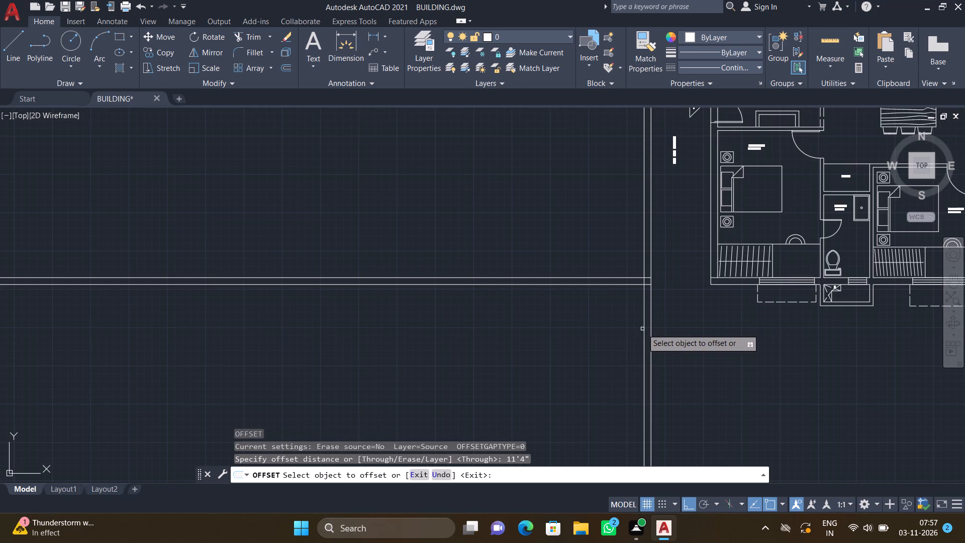
left_click(645, 329)
left_click(536, 357)
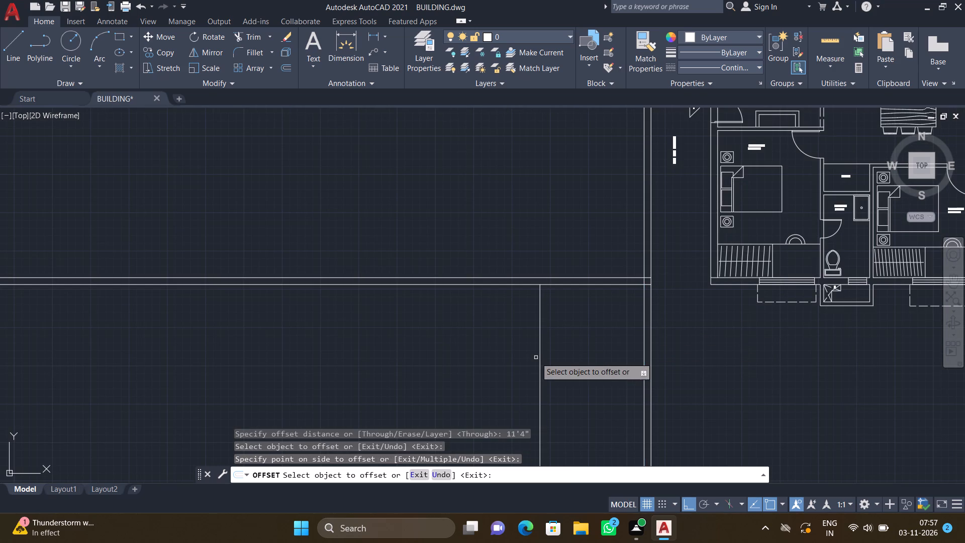
key("Return")
Offset the new vertical line 4.5" to the west to form the first partition wall.
key("o")
key("Return")
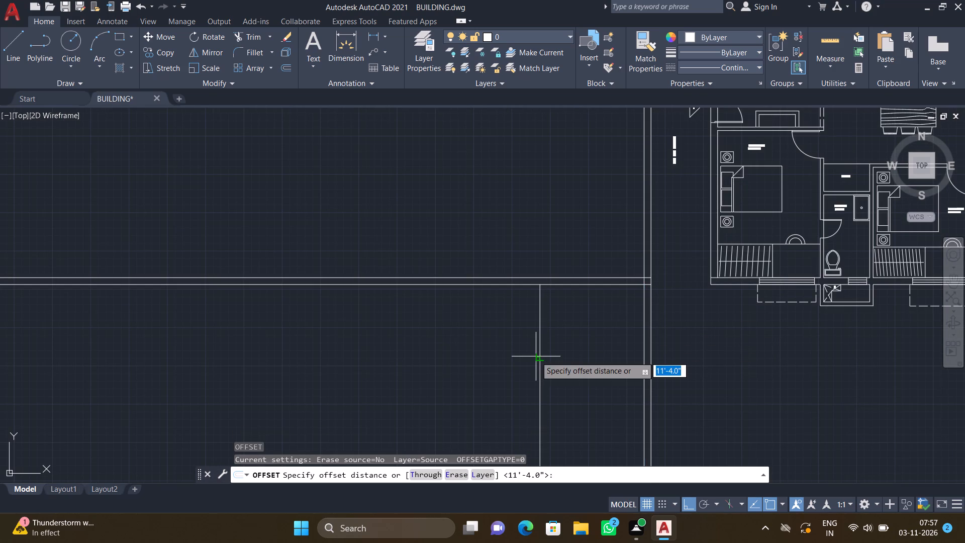
type("4.5\"")
key("Return")
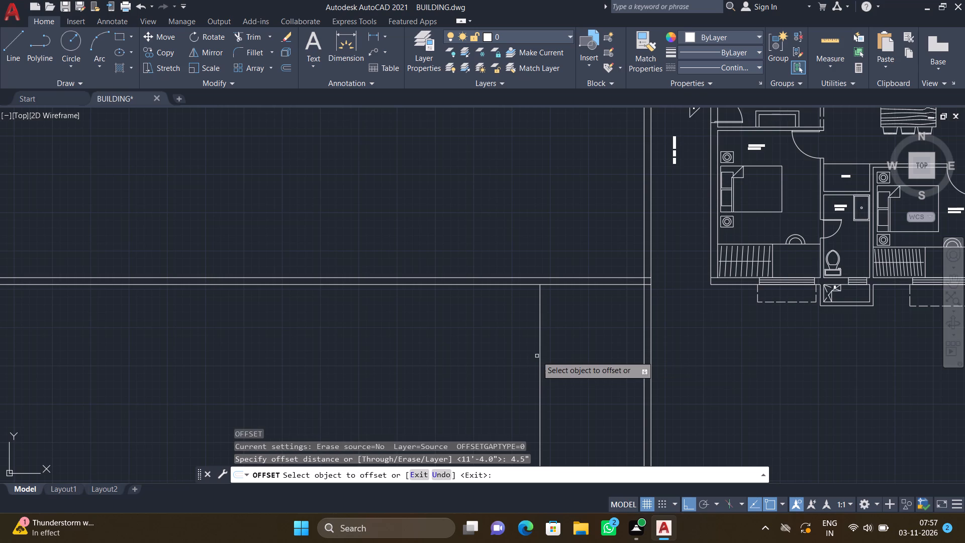
left_click(540, 351)
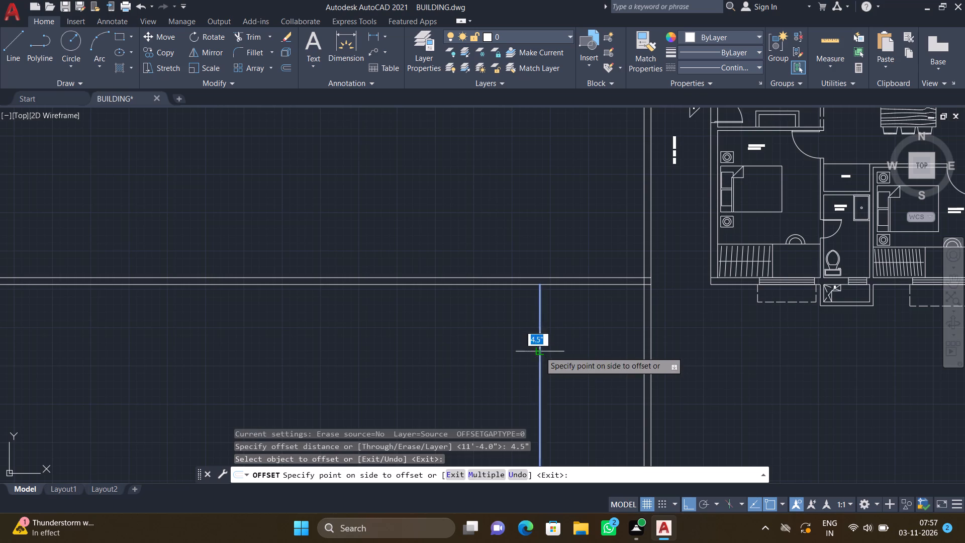
left_click(499, 349)
key("Return")
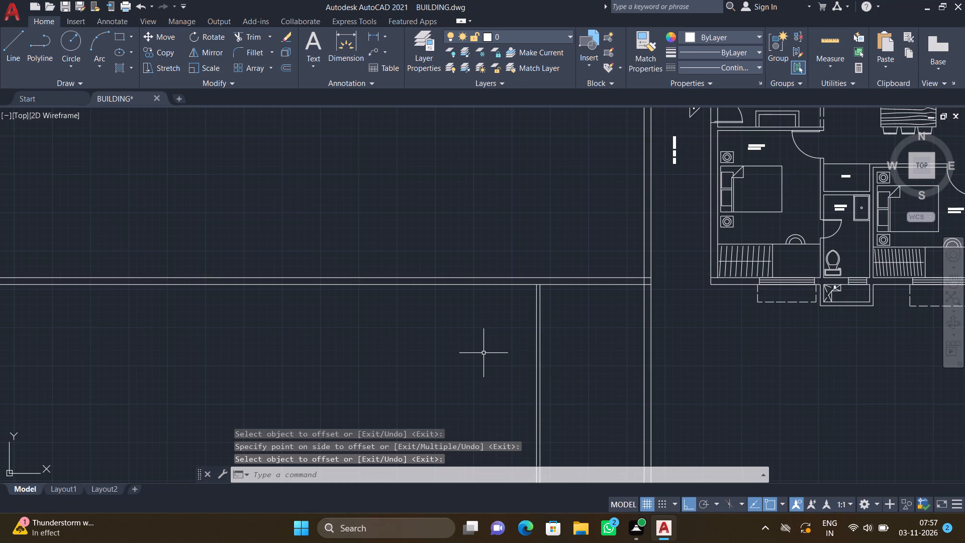
Offset the west line of the first partition wall 11' to the west.
scroll(486, 353, "down", 2)
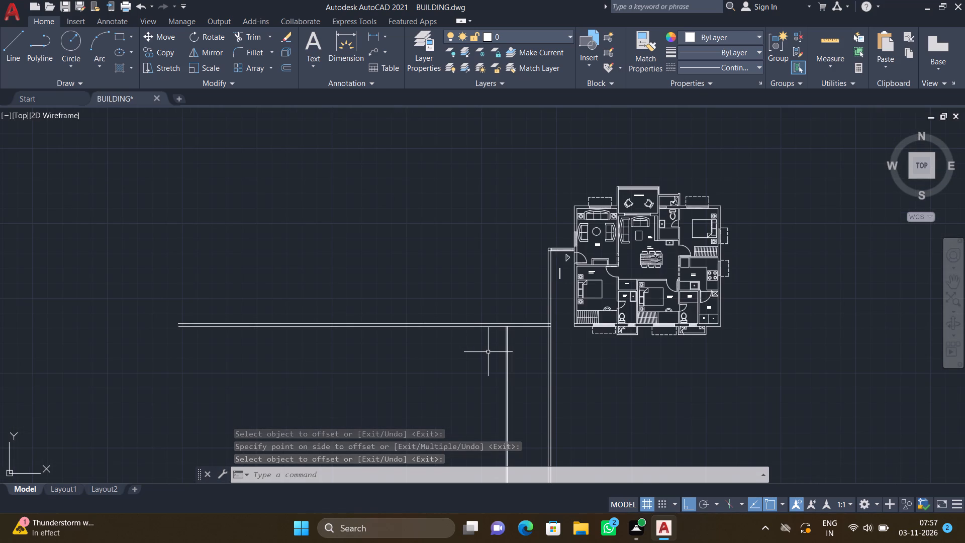
key("o")
key("Return")
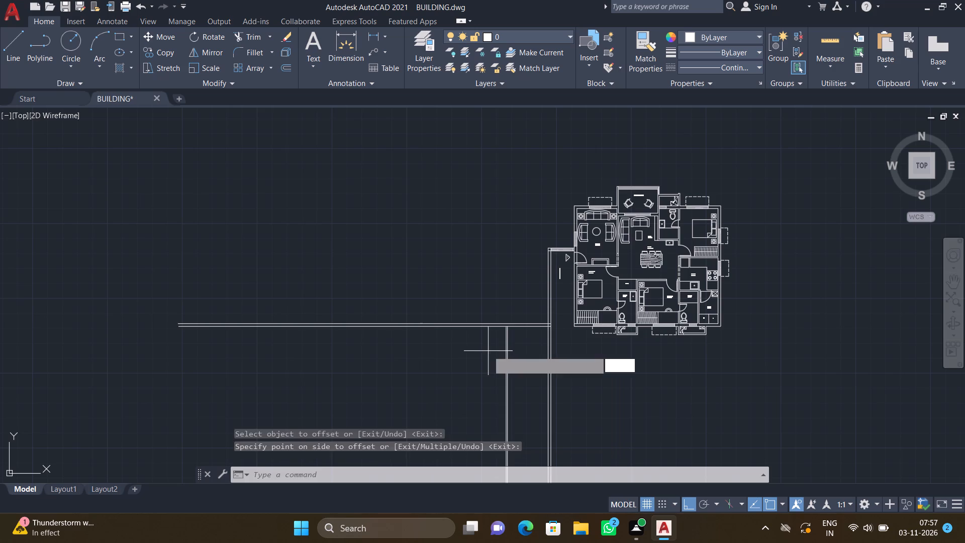
type("11'")
key("Return")
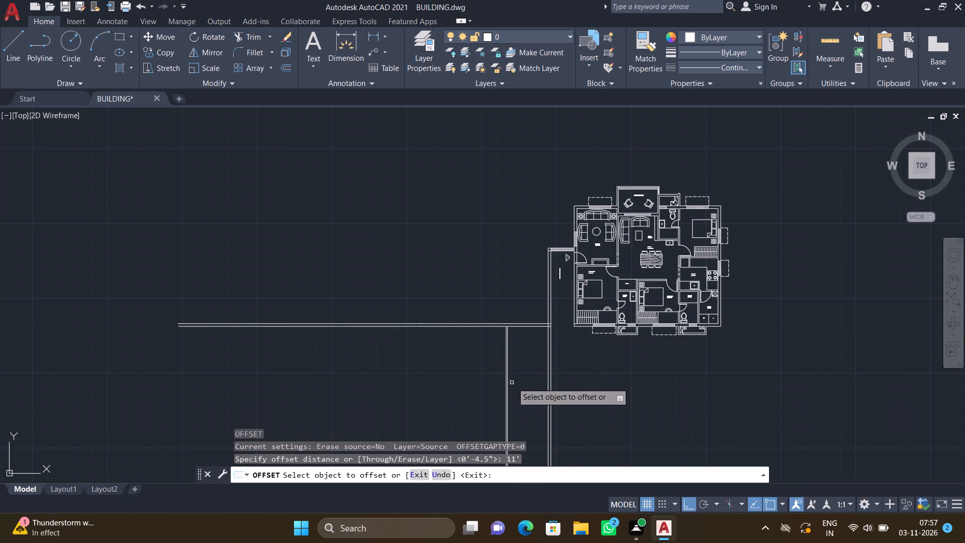
scroll(513, 384, "up", 3)
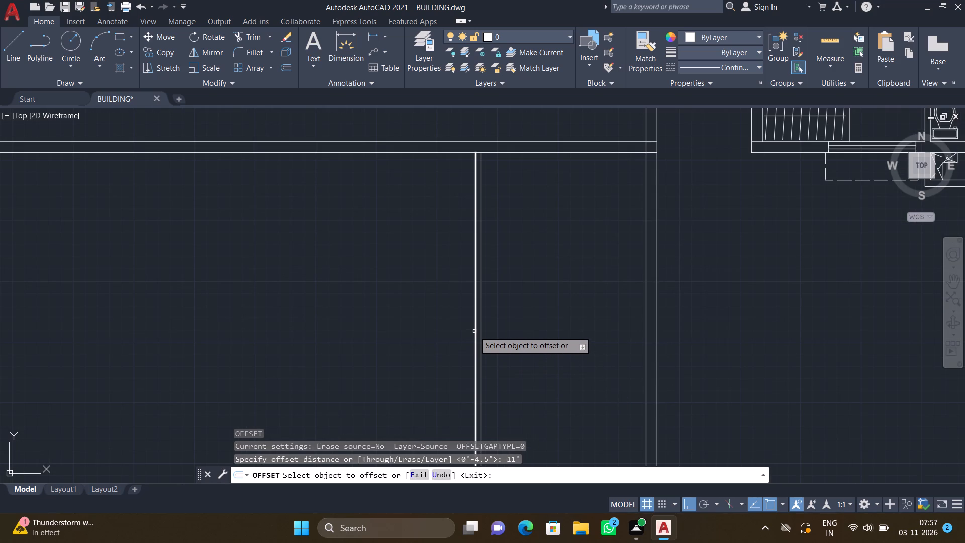
left_click(474, 331)
left_click(228, 366)
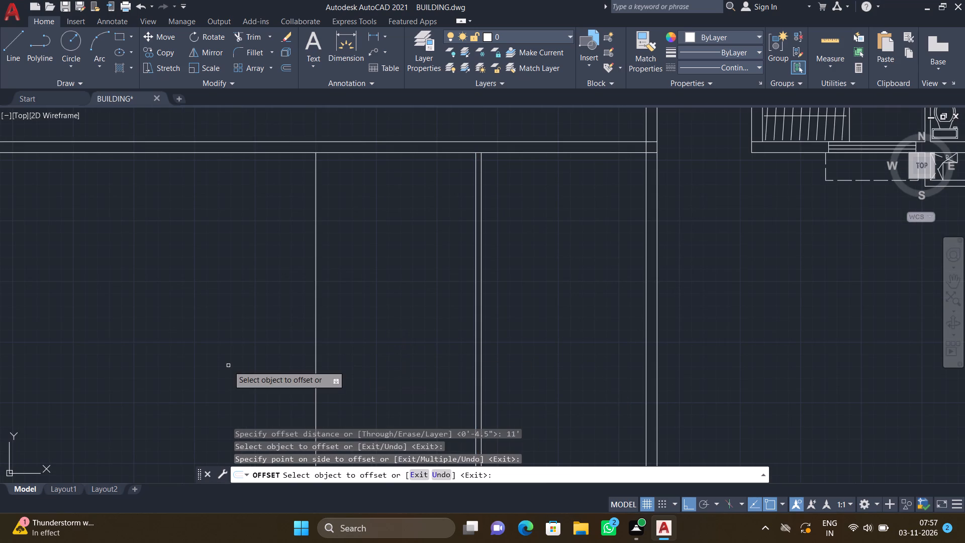
key("Return")
Offset the newest vertical line 4.5" to the west to form the second partition wall.
key("o")
key("Return")
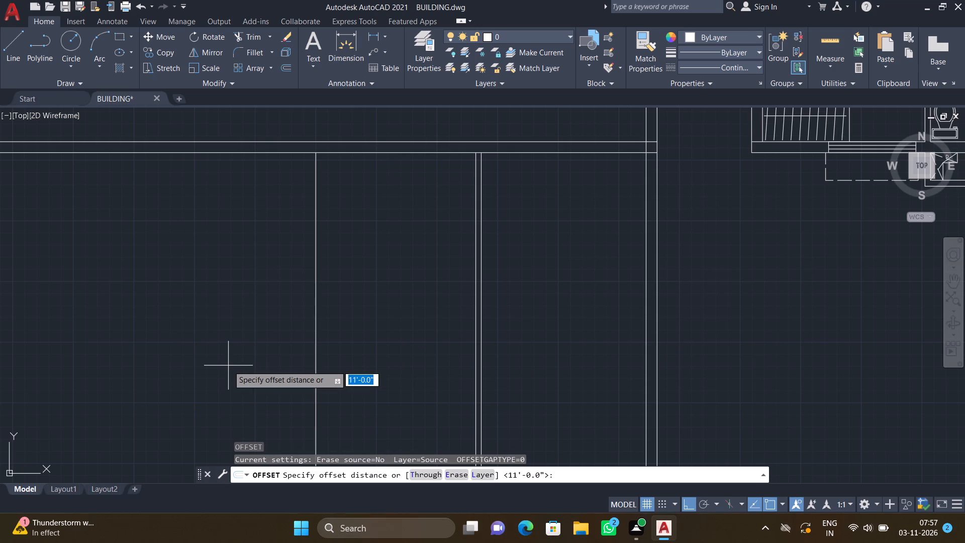
type("4.5\"")
key("Return")
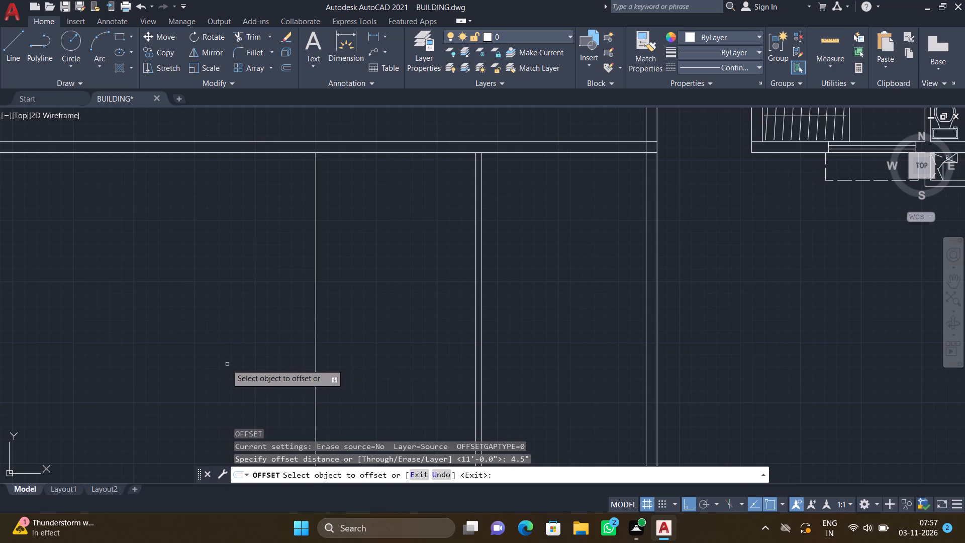
left_click(317, 260)
left_click(231, 263)
key("Return")
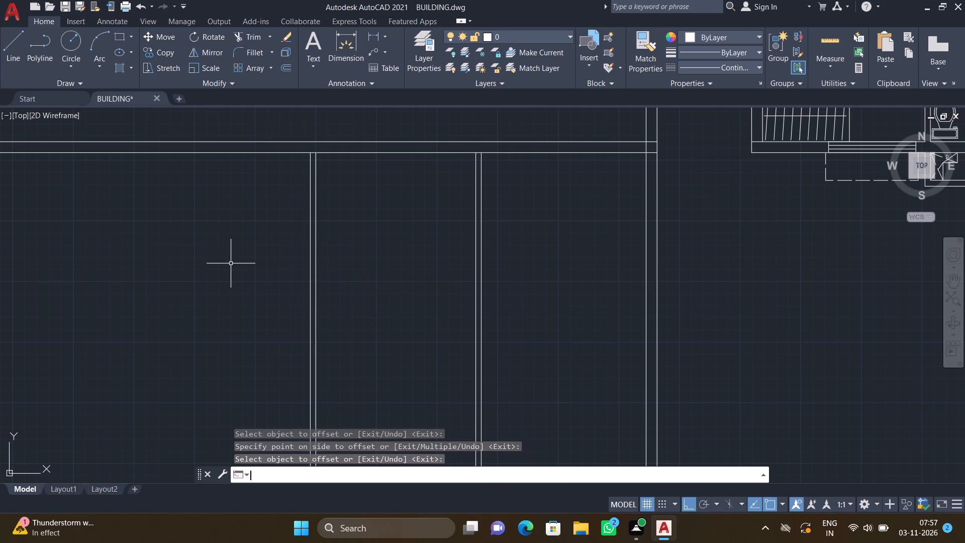
Offset the west line of the second partition wall 11' to the west.
scroll(232, 268, "down", 4)
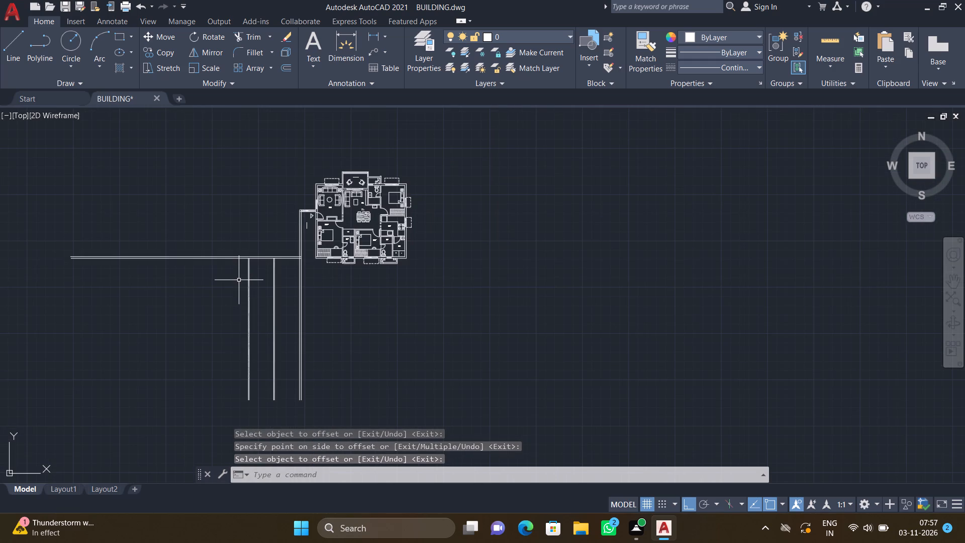
key("o")
key("Return")
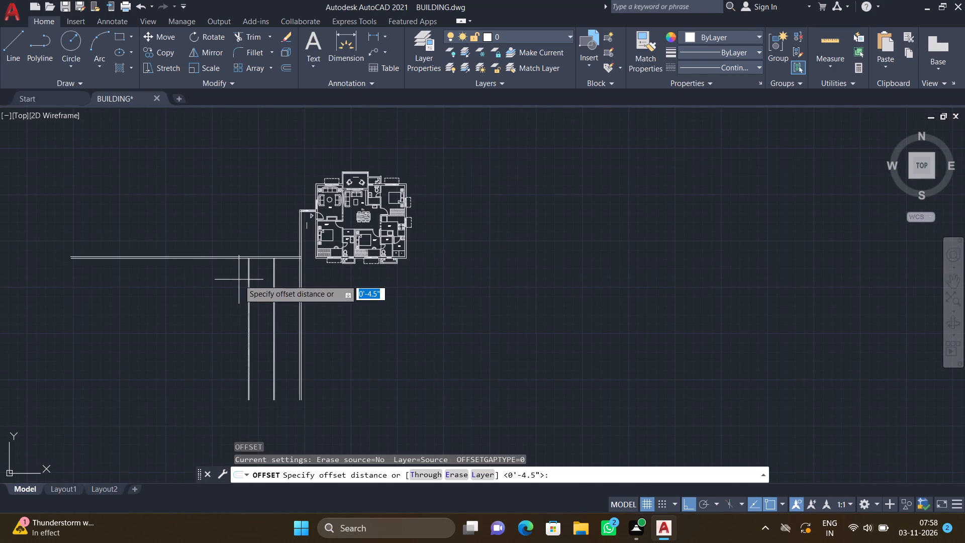
type("11'")
key("Return")
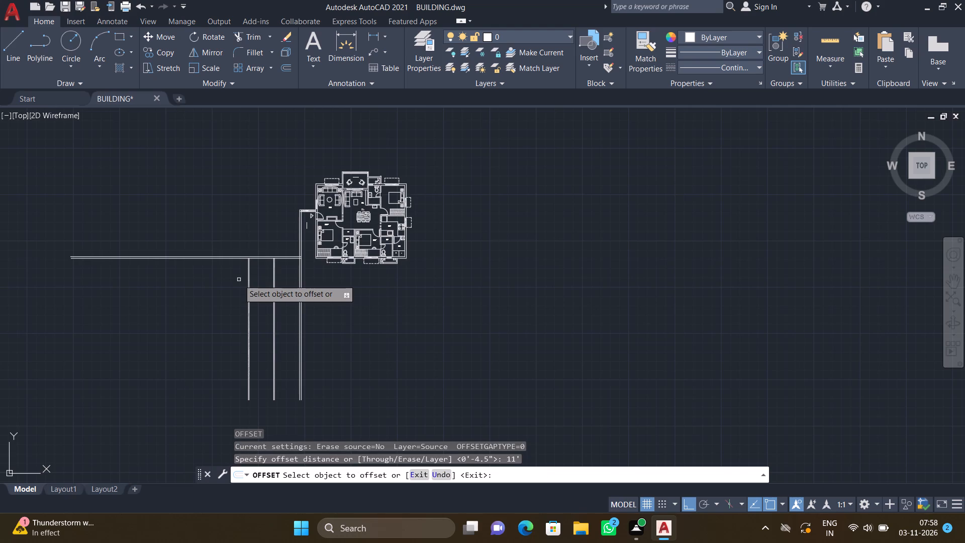
scroll(244, 293, "up", 2)
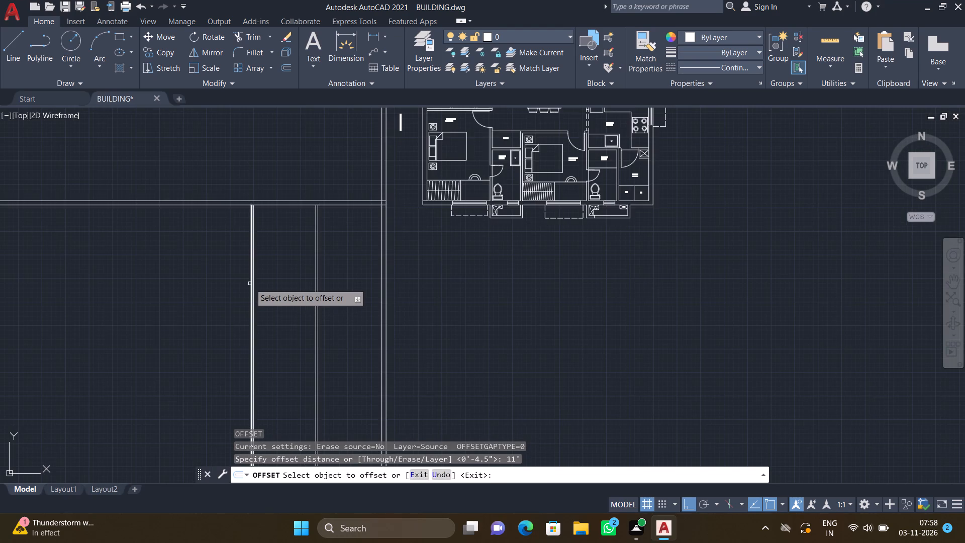
scroll(250, 284, "up", 2)
left_click(252, 278)
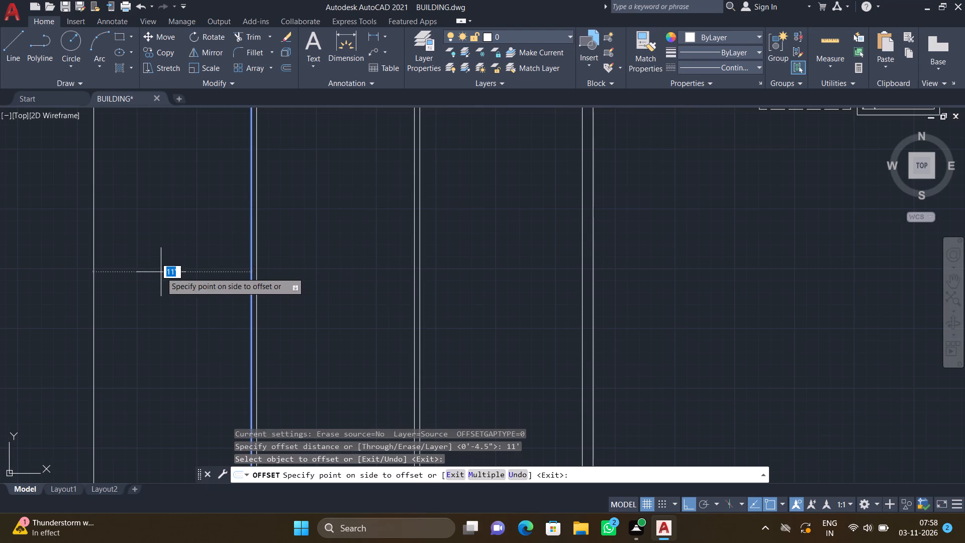
left_click(161, 272)
key("Return")
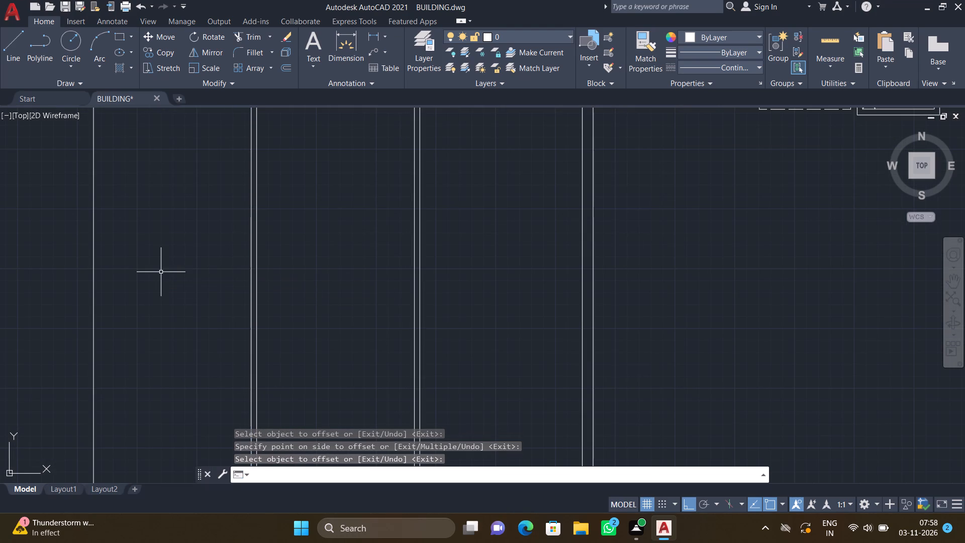
Offset the newest vertical line 9" to the west to form the outer west wall.
key("o")
key("Return")
type("9\"")
key("Return")
scroll(125, 258, "down", 2)
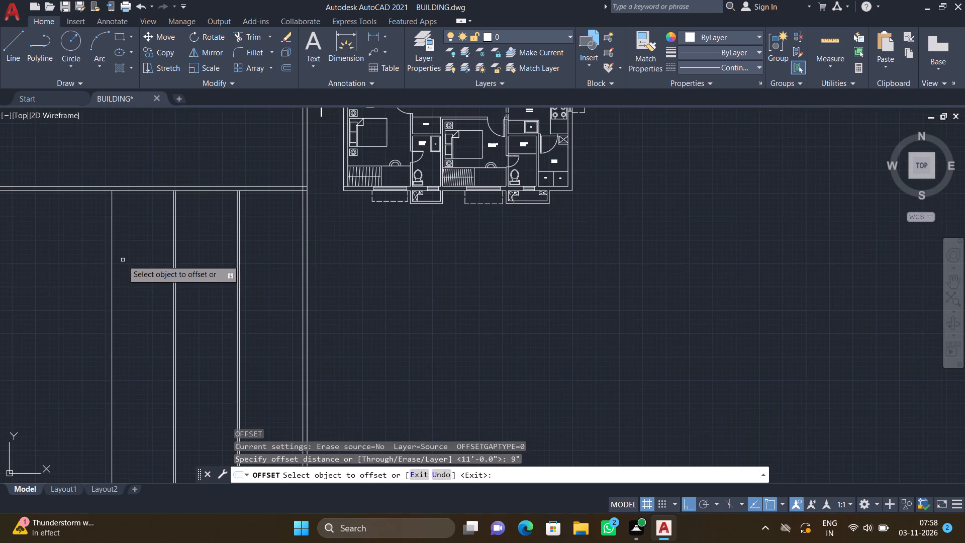
left_click(112, 250)
left_click(69, 252)
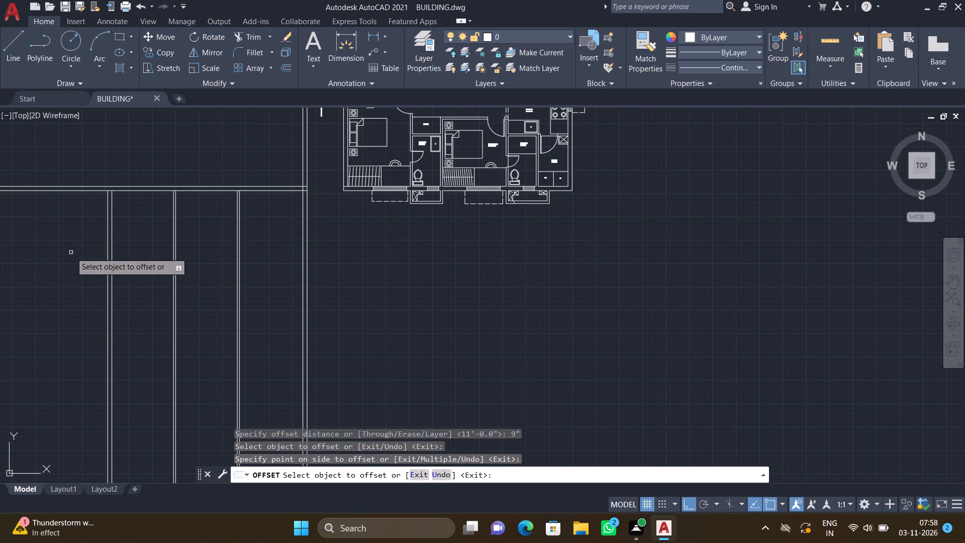
key("Return")
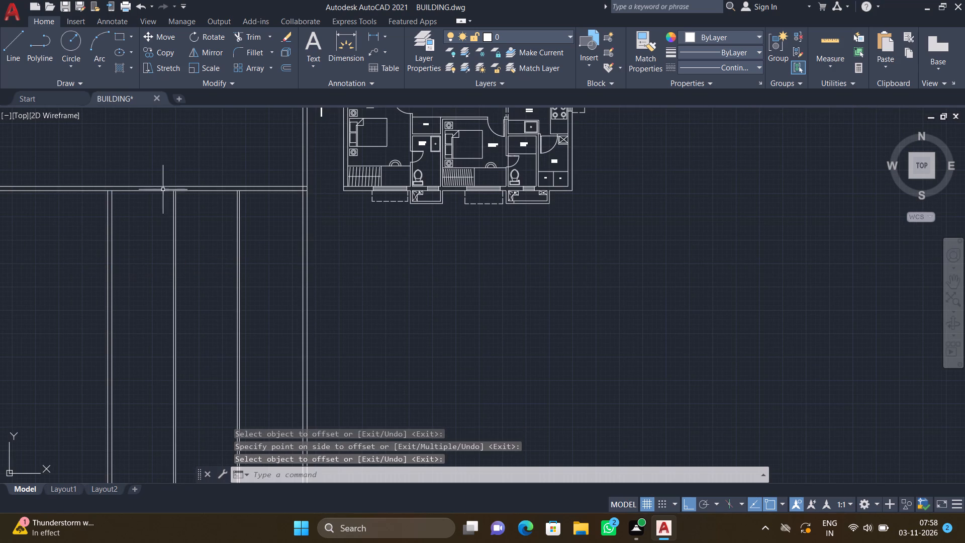
Extend both lines of the 9" west wall up to the upper line of the horizontal wall.
scroll(114, 195, "up", 2)
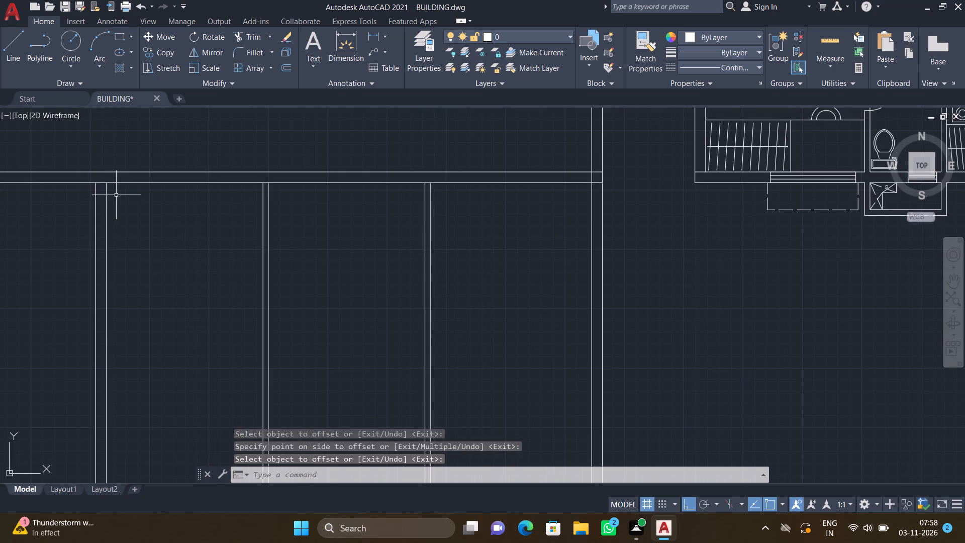
type("ex")
key("Return")
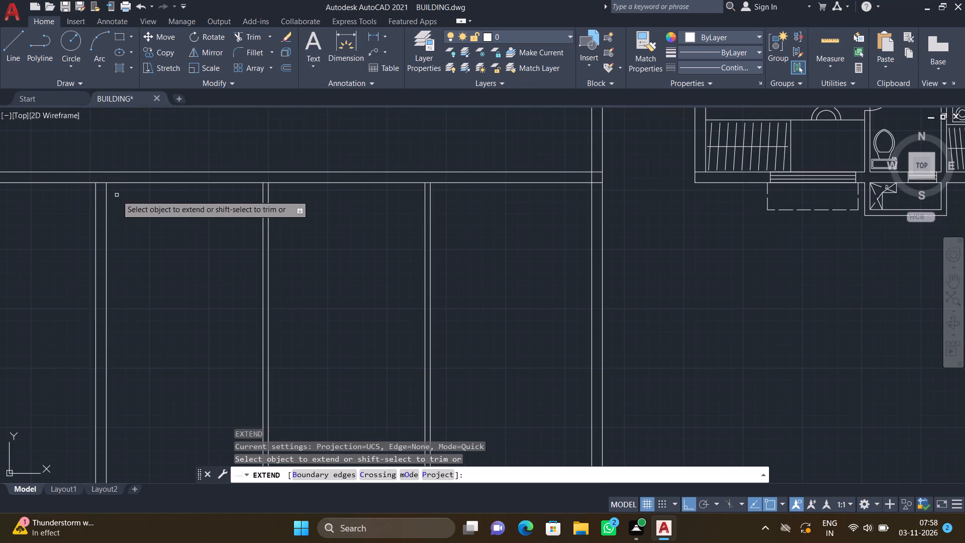
left_click(107, 194)
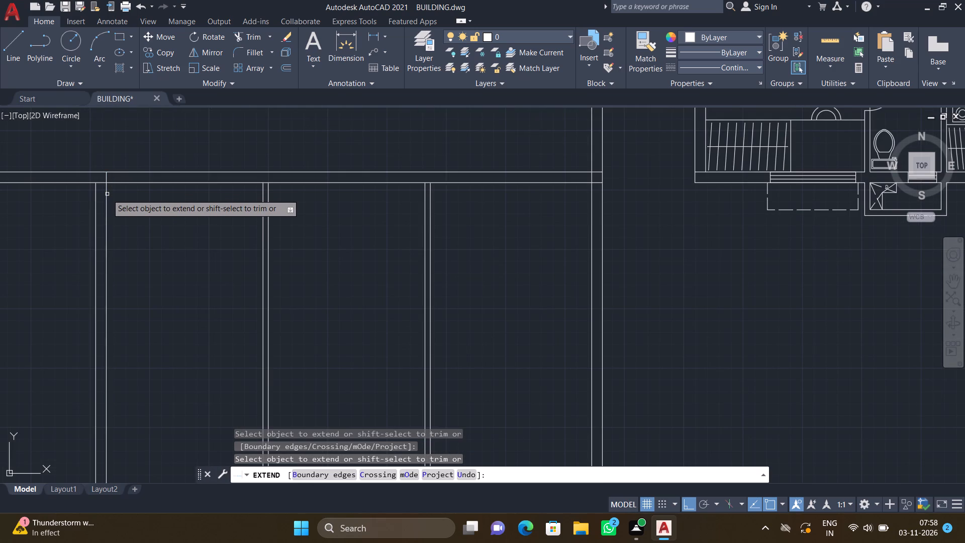
double_click(95, 195)
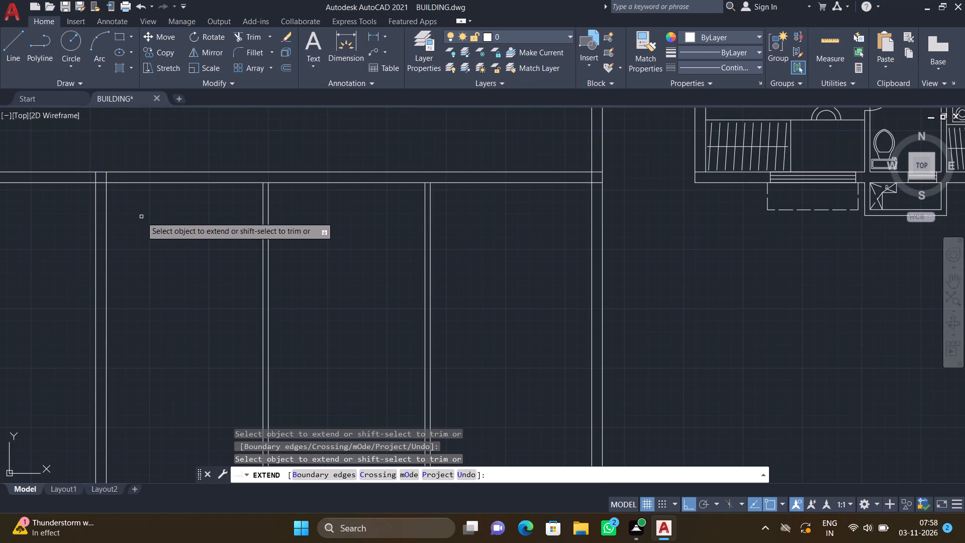
key("Return")
Trim off both horizontal wall lines projecting west beyond the new outer west wall.
scroll(97, 251, "down", 4)
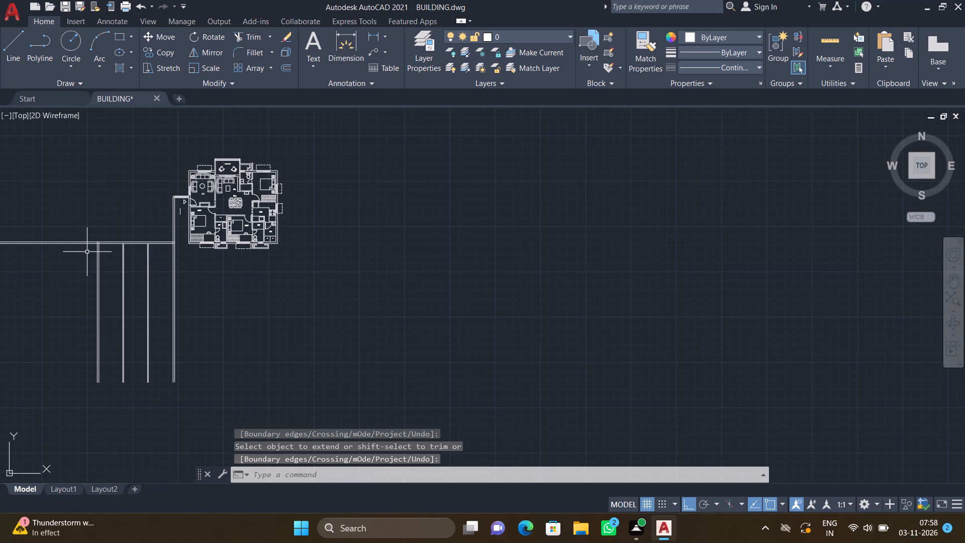
type("tr")
key("Return")
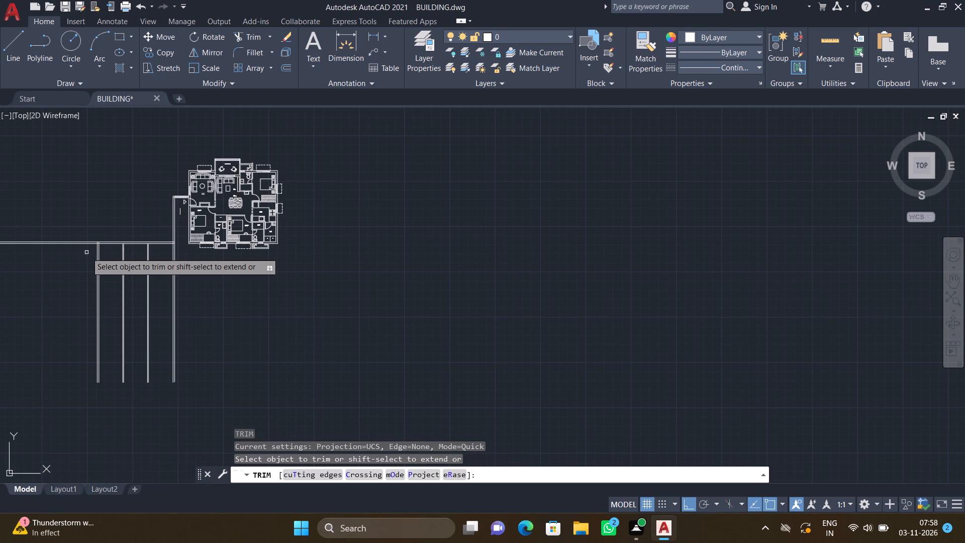
left_click_drag(67, 219, 68, 262)
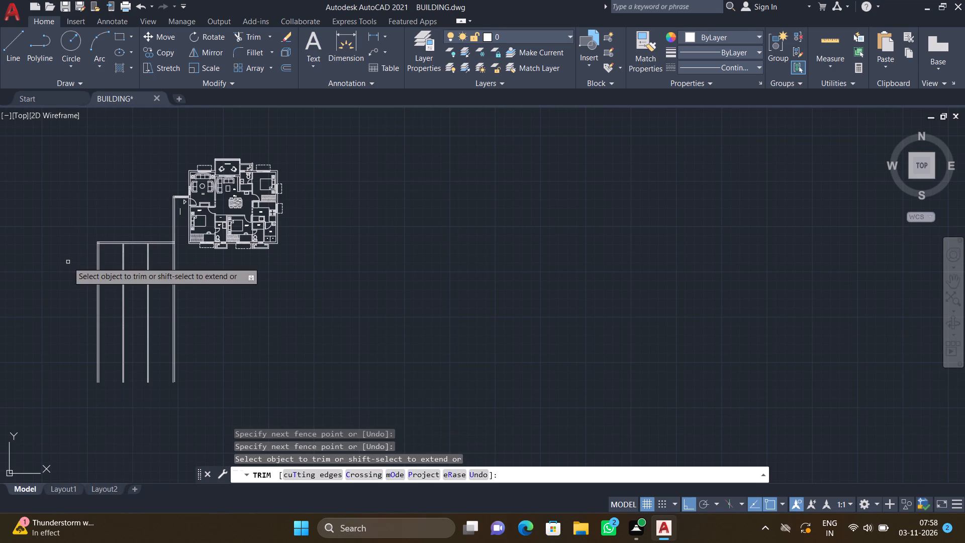
key("Return")
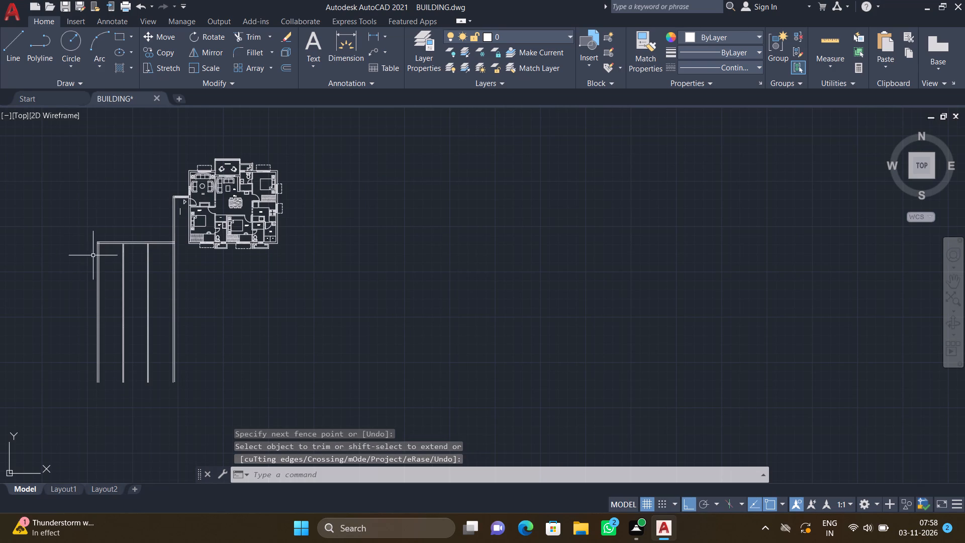
Offset the lower line of the horizontal wall 11' to the south across the three new bays.
scroll(110, 245, "up", 2)
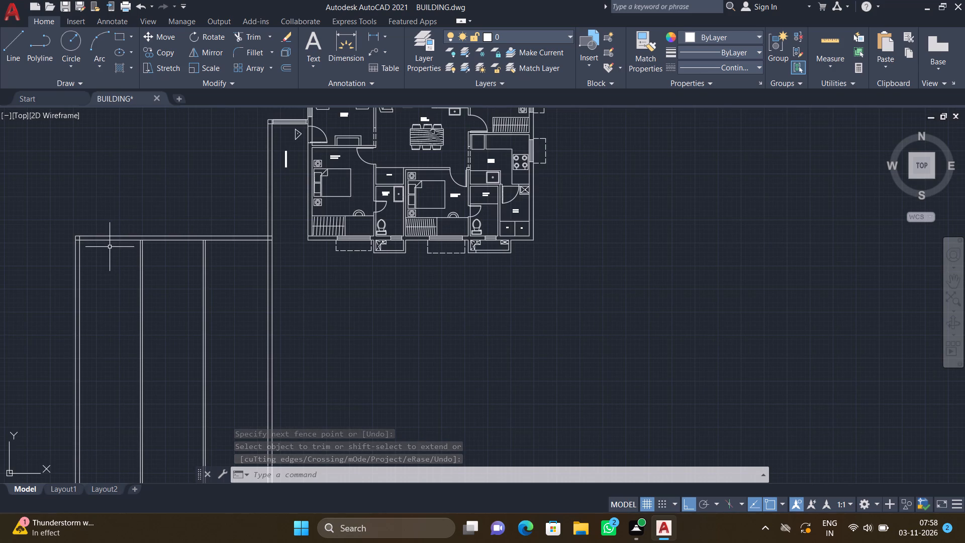
key("o")
key("Return")
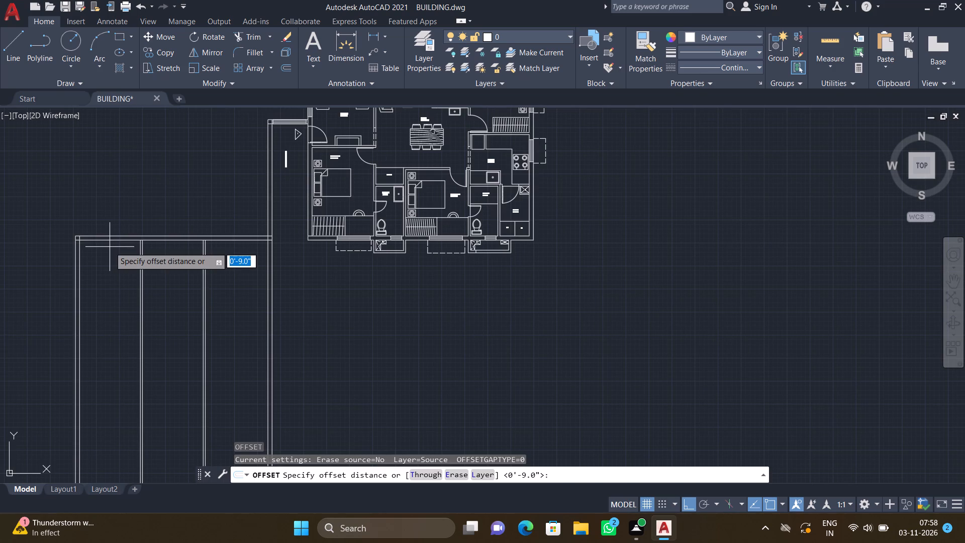
type("11'")
key("Return")
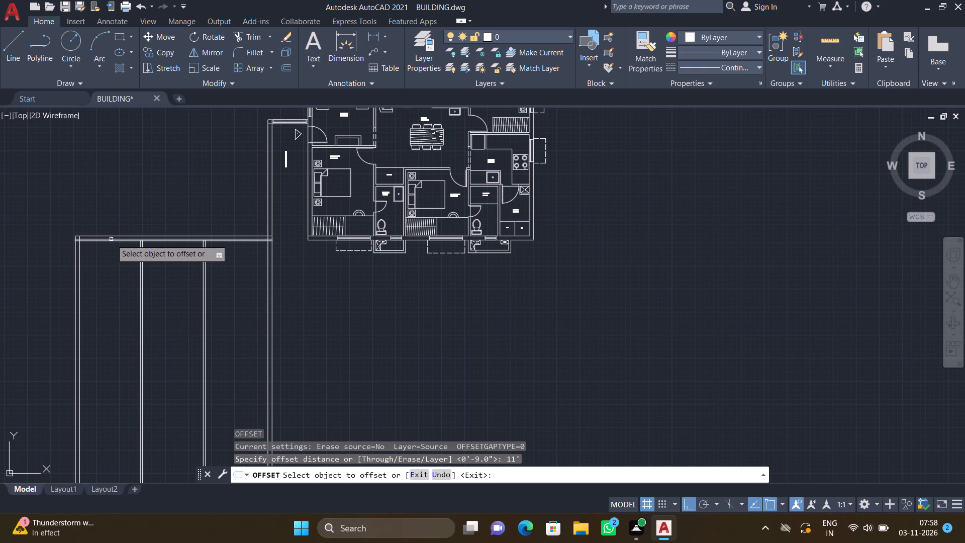
left_click(111, 241)
left_click(115, 336)
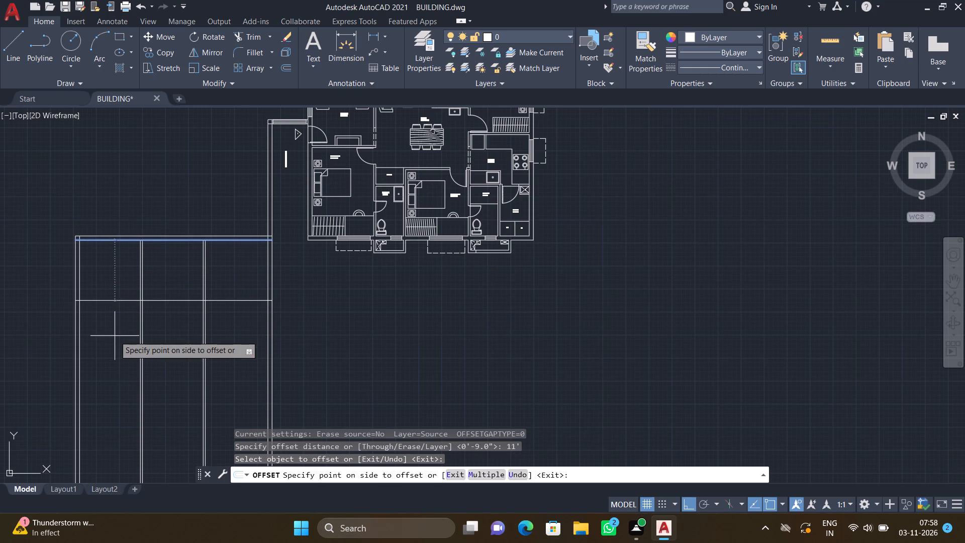
key("Return")
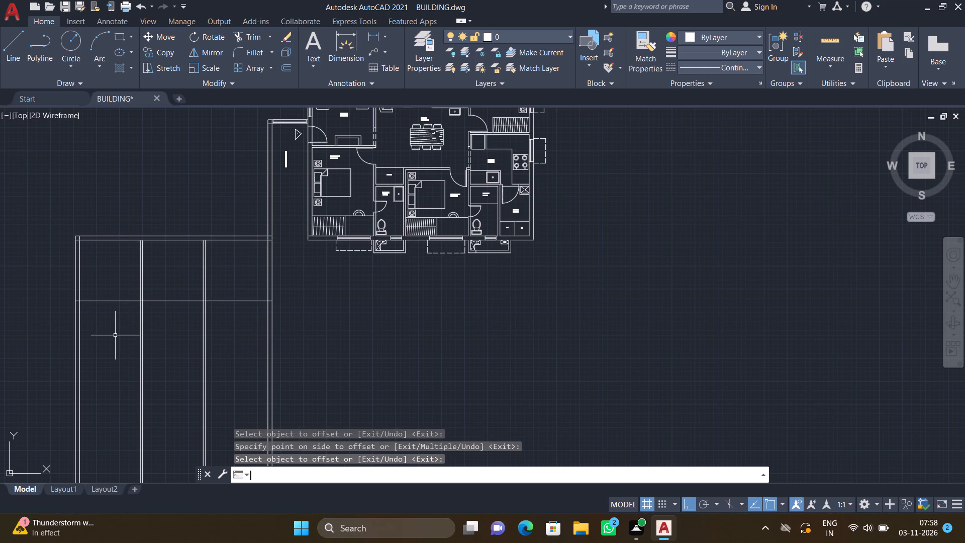
Trim the new horizontal line out of the middle bay between the two partition walls.
type("tr")
key("Return")
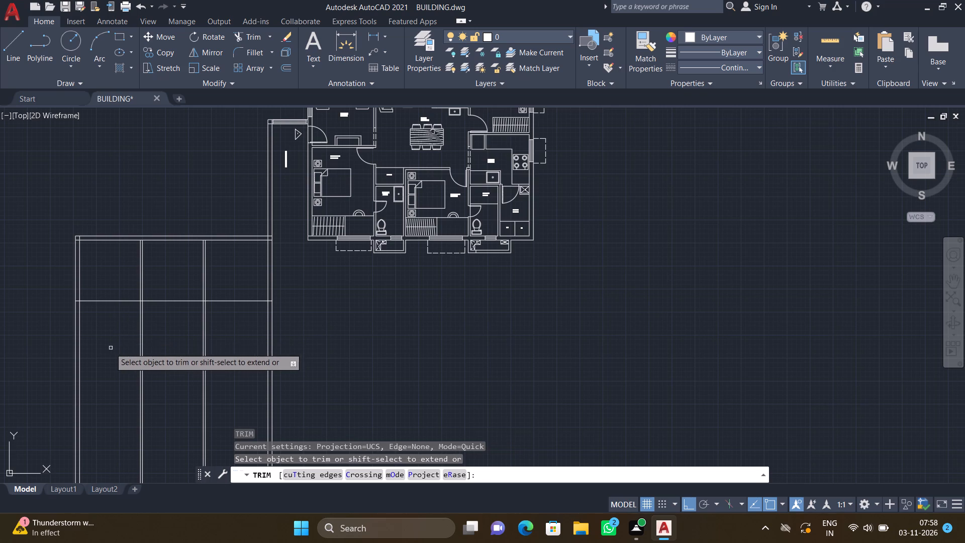
left_click_drag(167, 290, 167, 311)
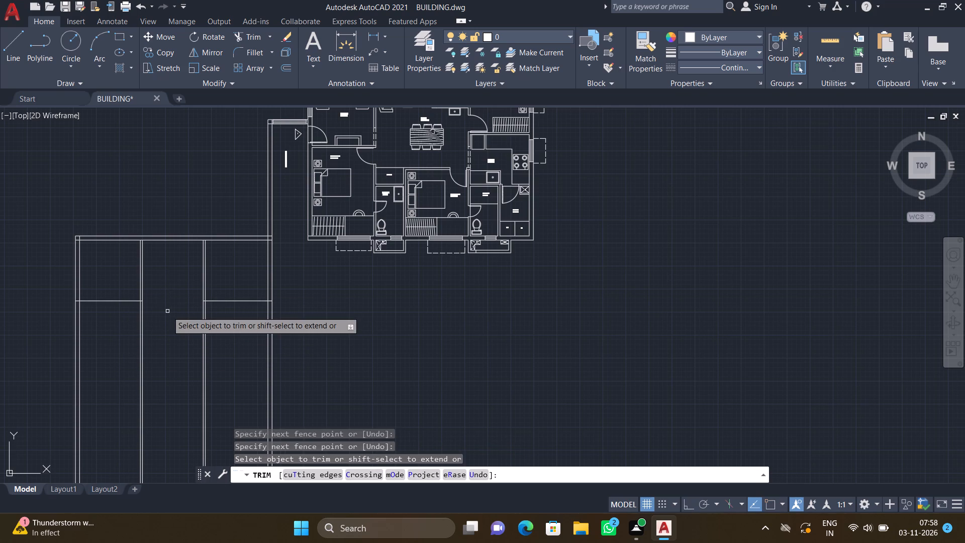
key("Return")
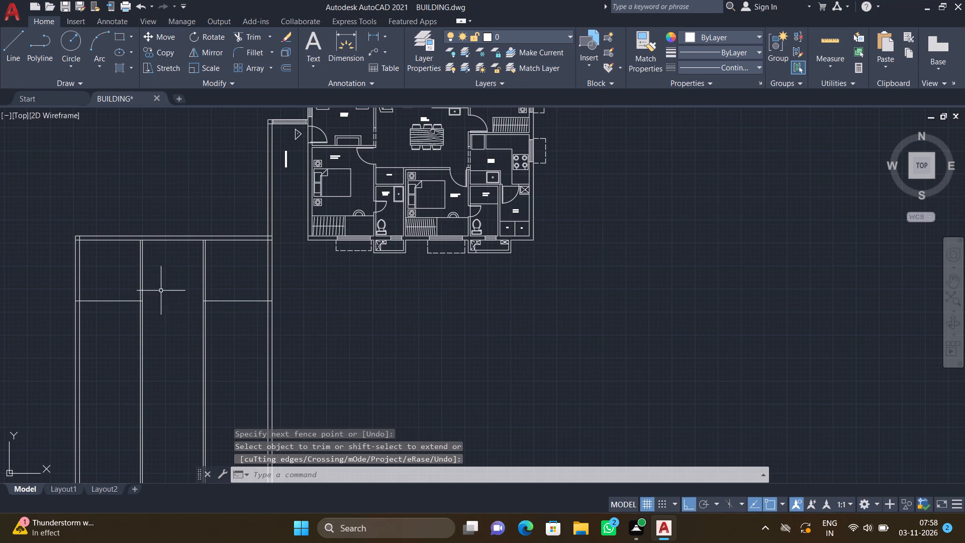
Offset the remaining horizontal lines in the west and east bays 4.5" to the south to form partition walls.
scroll(138, 243, "up", 2)
scroll(122, 329, "down", 2)
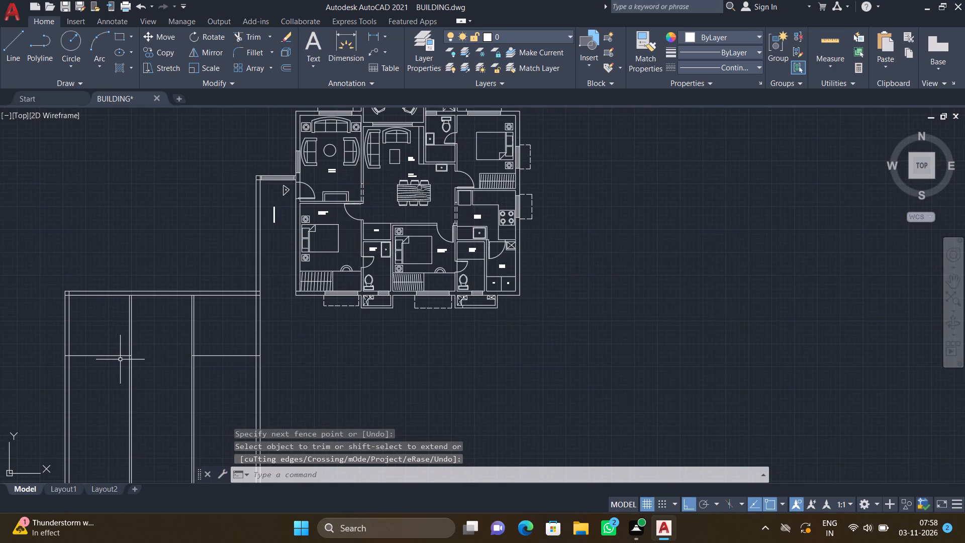
key("o")
key("Return")
type("4.5\"")
key("Return")
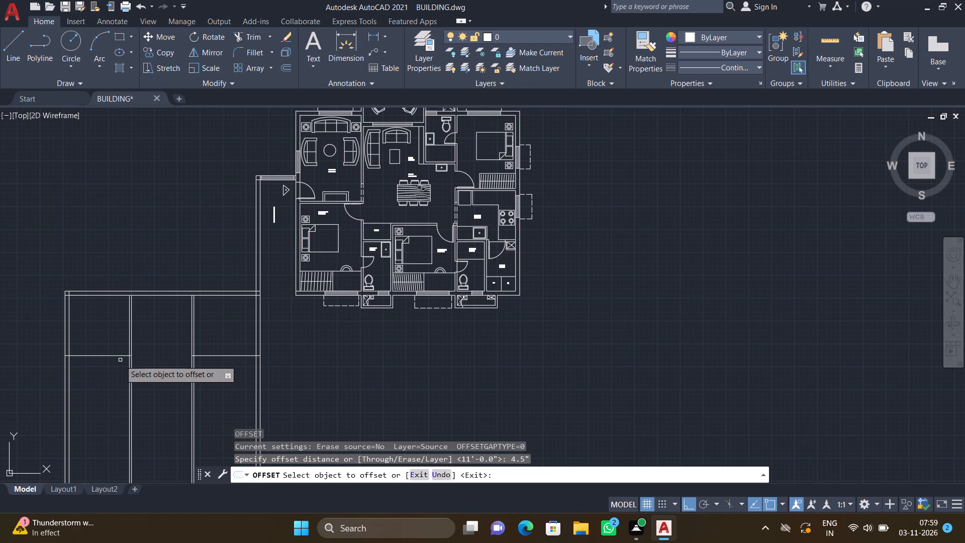
scroll(96, 369, "up", 1)
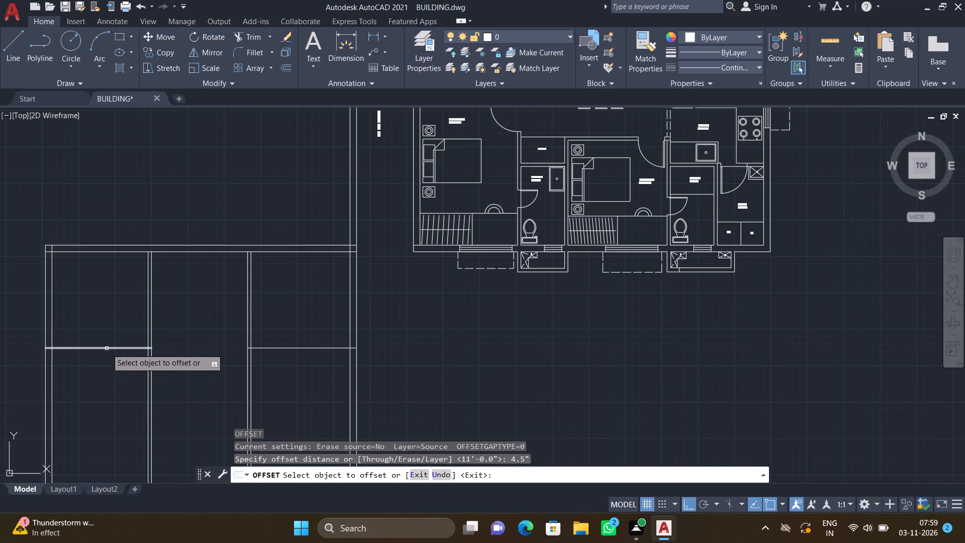
left_click(107, 348)
left_click(109, 368)
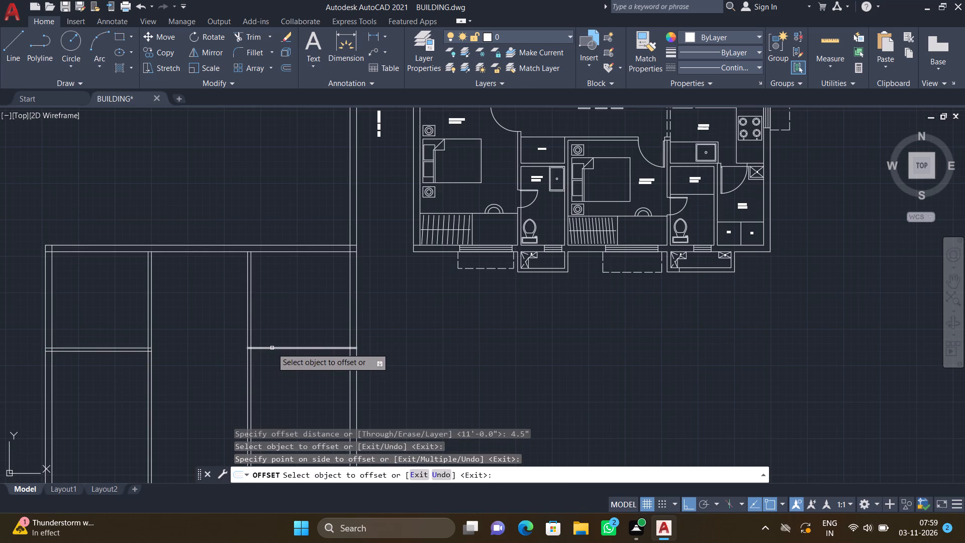
left_click(272, 348)
left_click(271, 379)
key("Return")
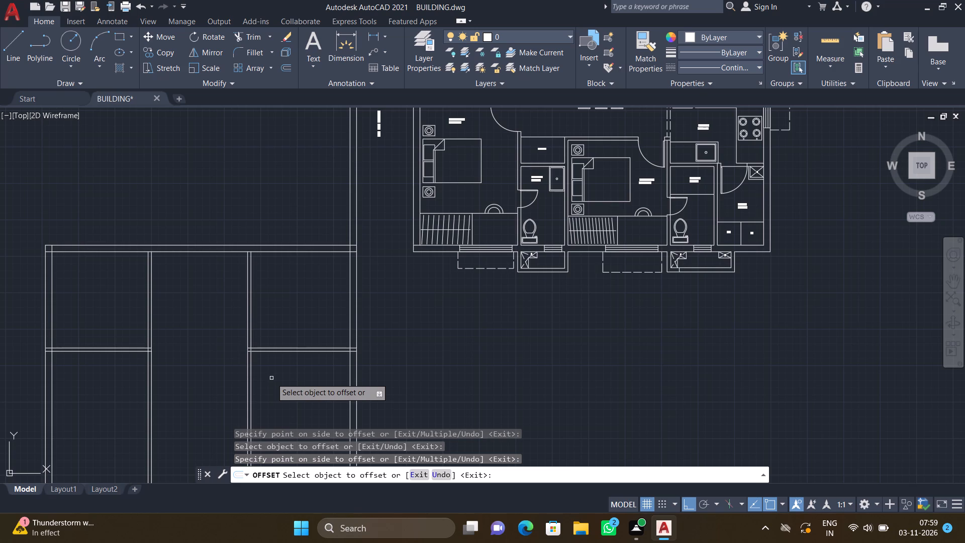
Extend the four lines of the two partition walls north to the upper line of the horizontal wall.
type("ex")
key("Return")
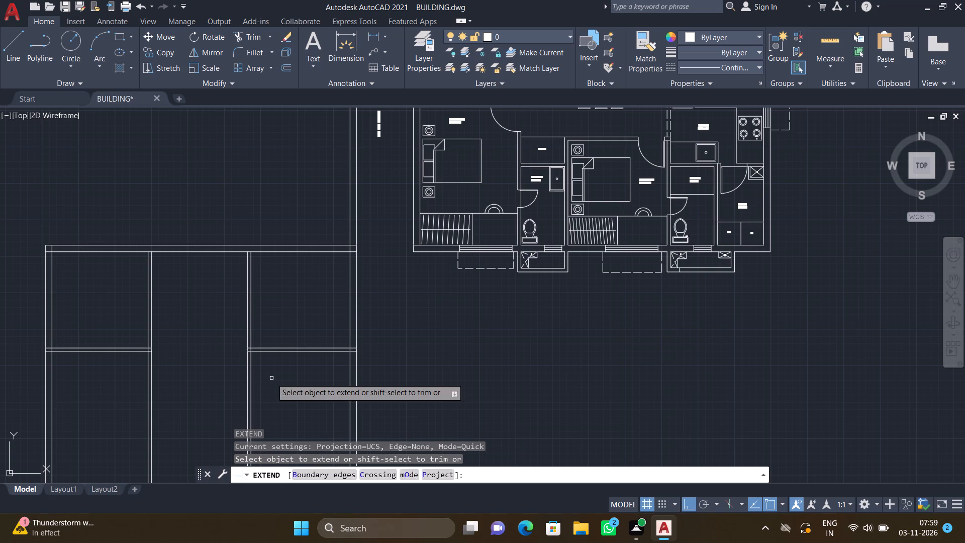
scroll(150, 257, "up", 1)
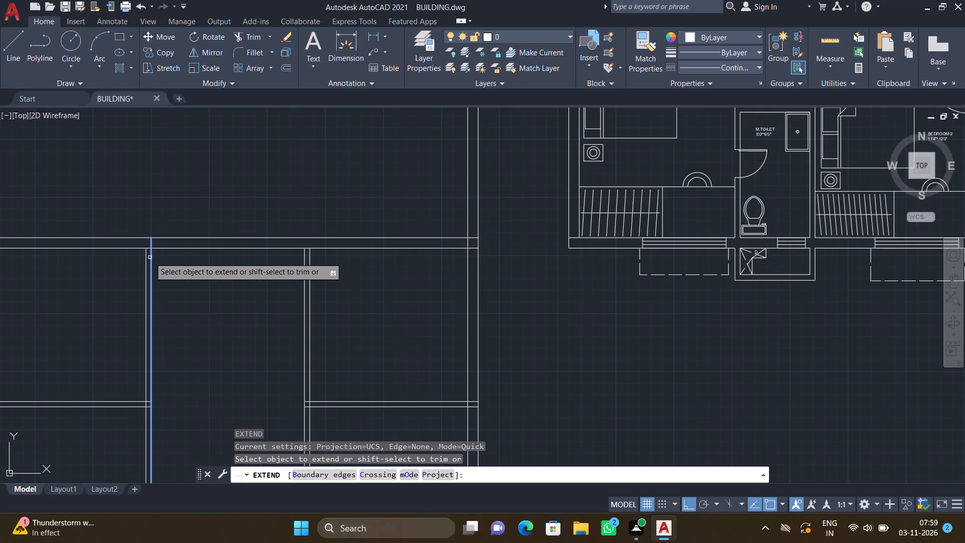
left_click(151, 260)
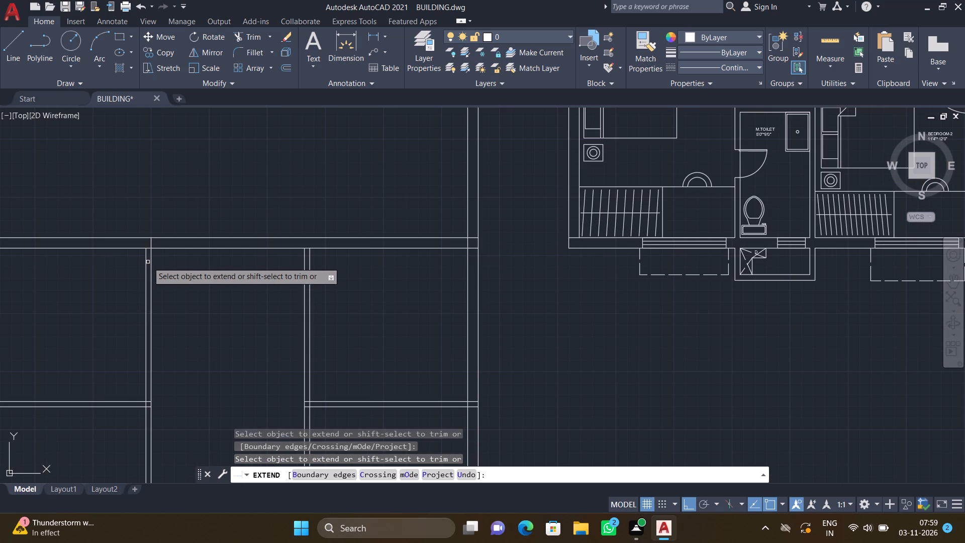
left_click(145, 260)
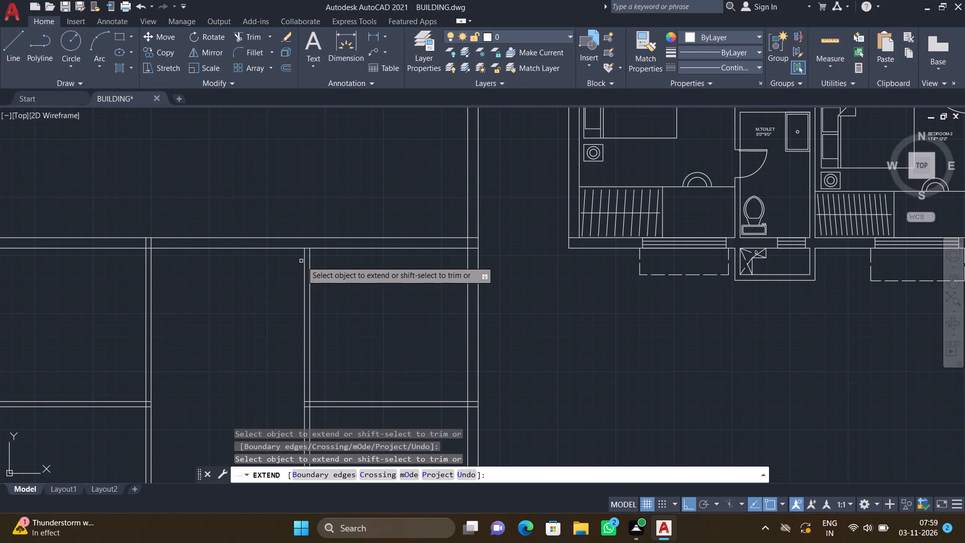
left_click(304, 258)
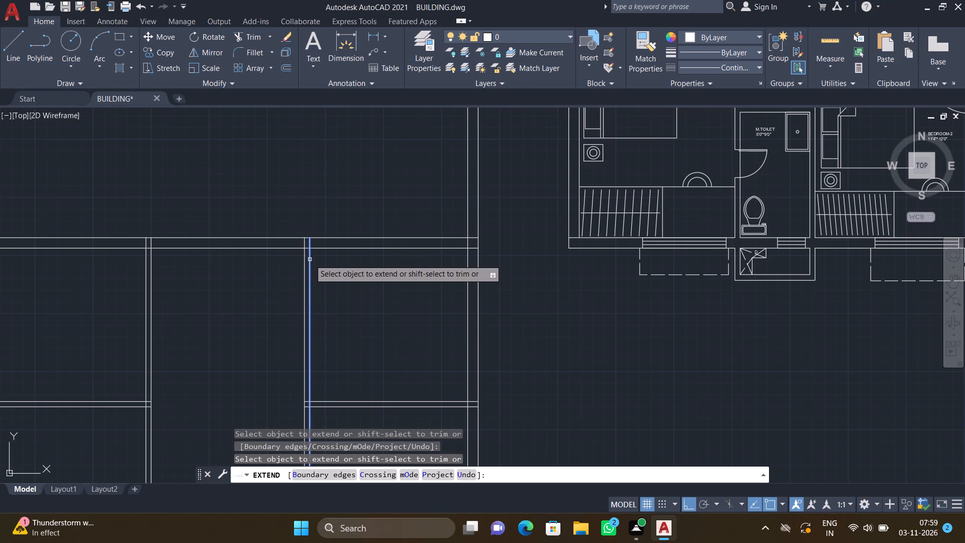
left_click(310, 259)
key("Return")
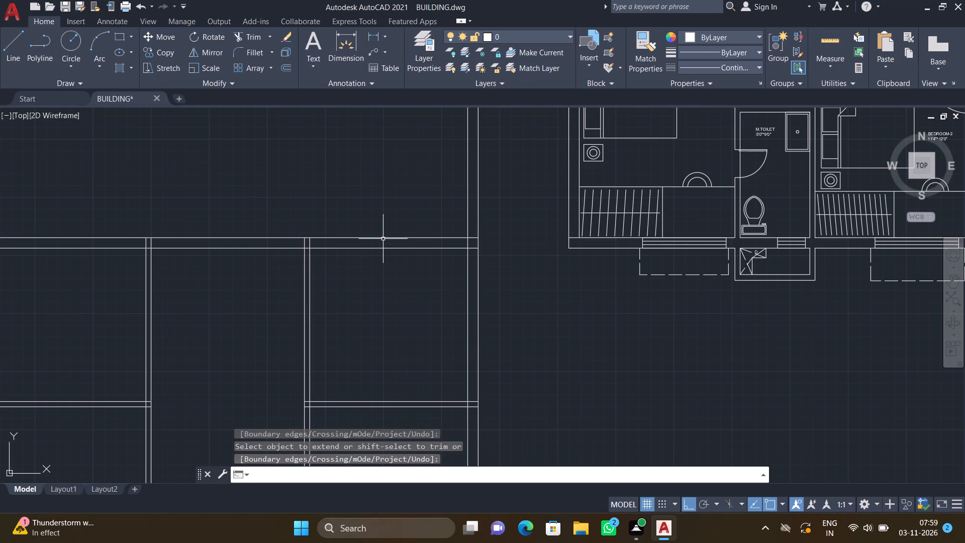
Trim both lines of the horizontal wall out of the middle bay between the two partition walls.
type("tr")
key("Return")
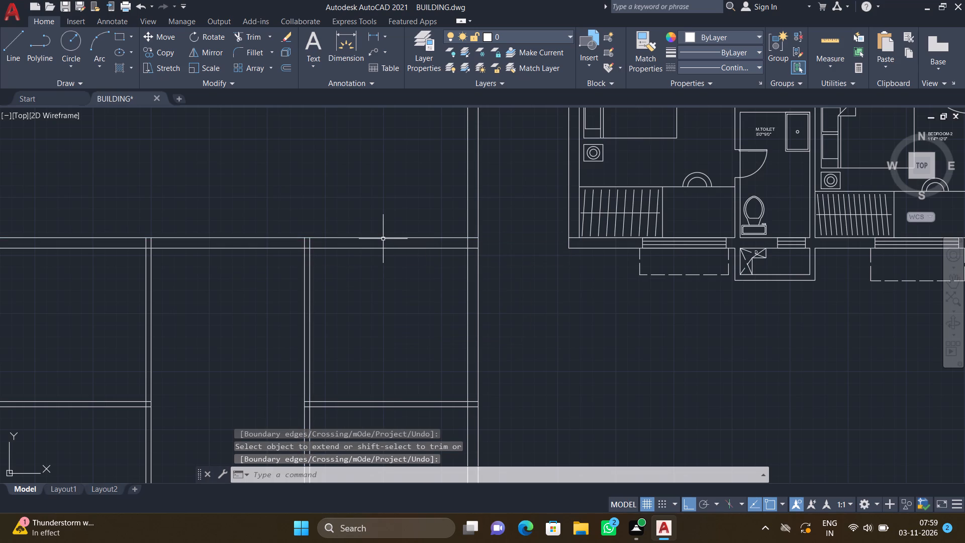
left_click_drag(220, 212, 223, 267)
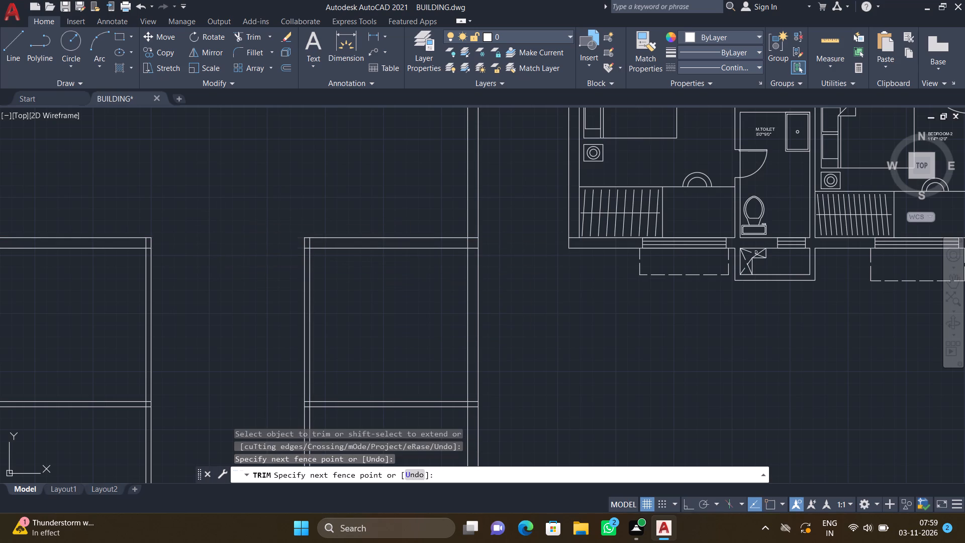
key("Return")
Draw an 11' horizontal line across the middle bay, slightly south of the removed wall section, joining the two partition walls.
key("l")
key("Return")
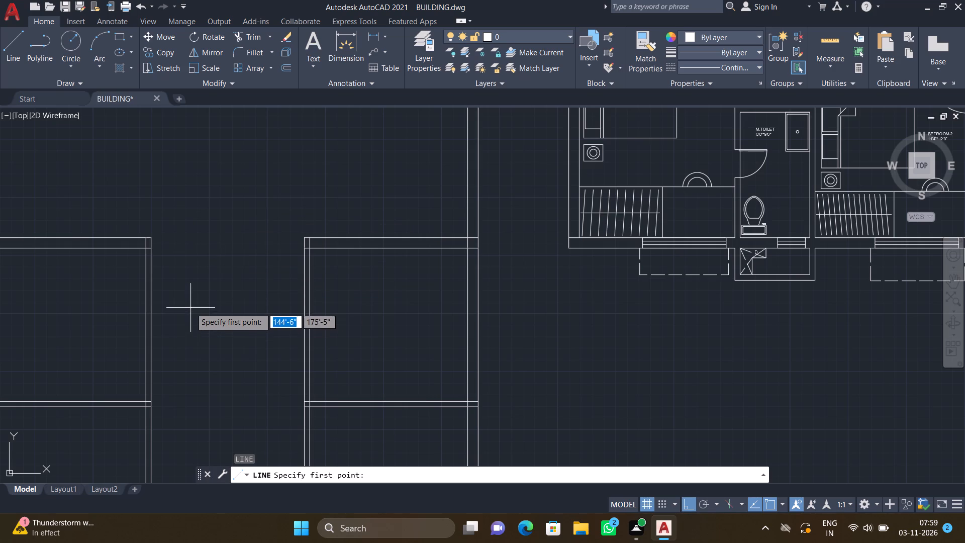
scroll(149, 281, "up", 1)
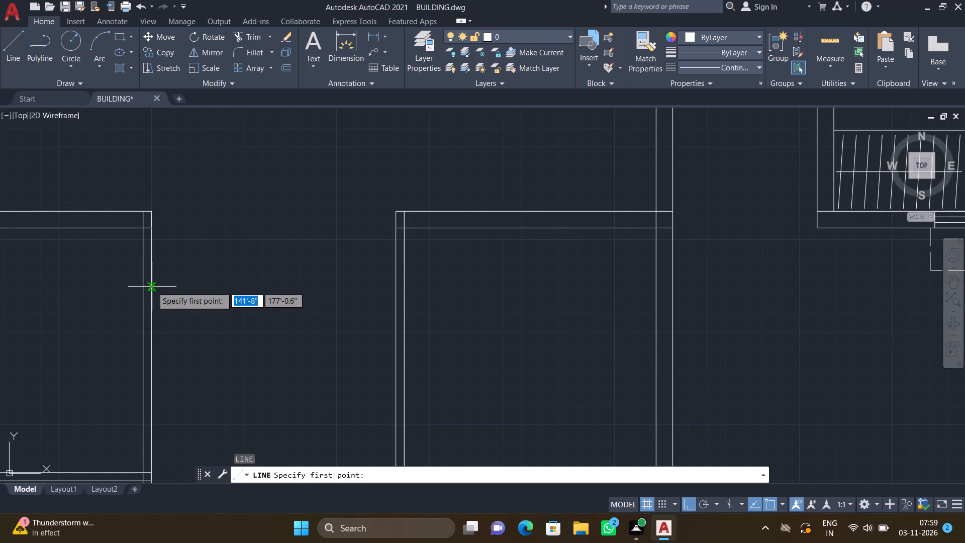
left_click_drag(152, 287, 161, 289)
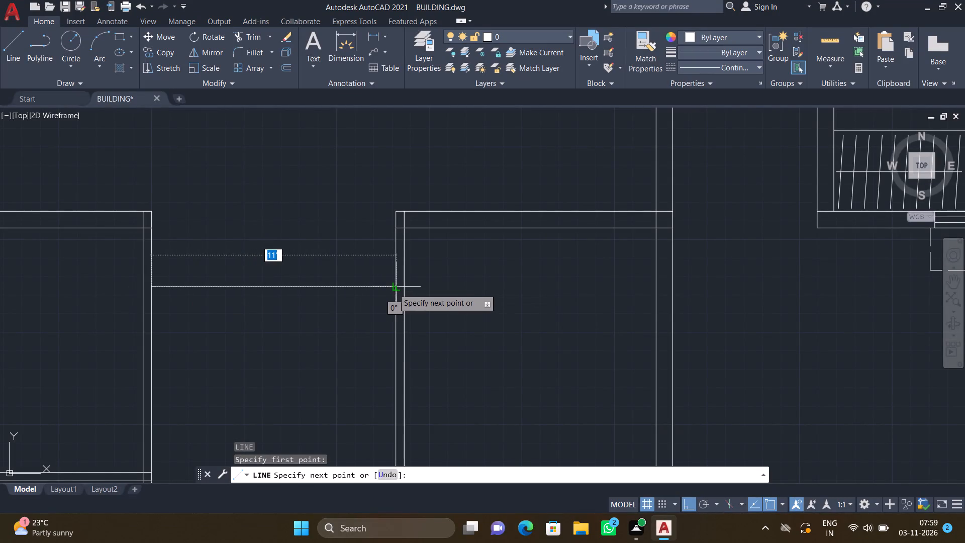
left_click(396, 288)
key("Return")
Offset the new line across the middle bay 9" to the north to form a wall.
key("o")
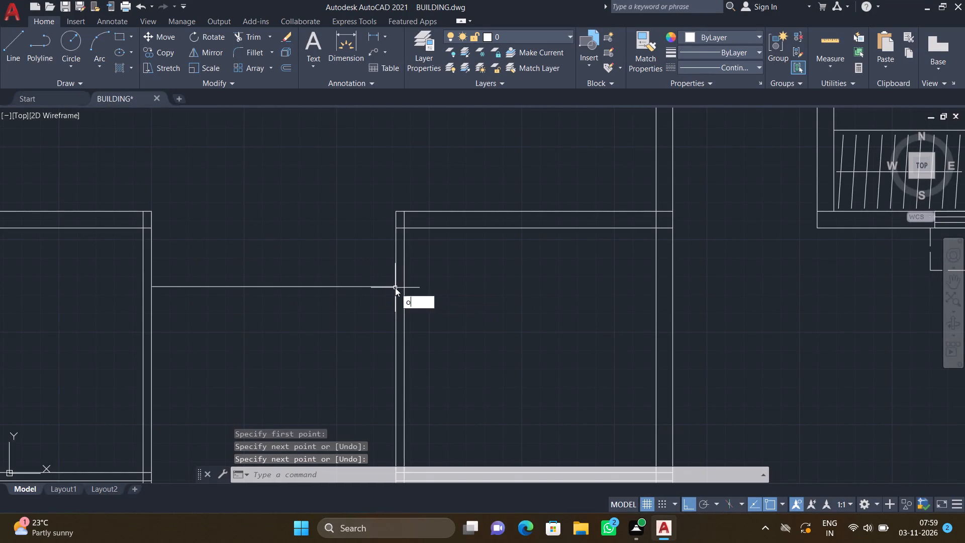
key("Return")
type("9\"")
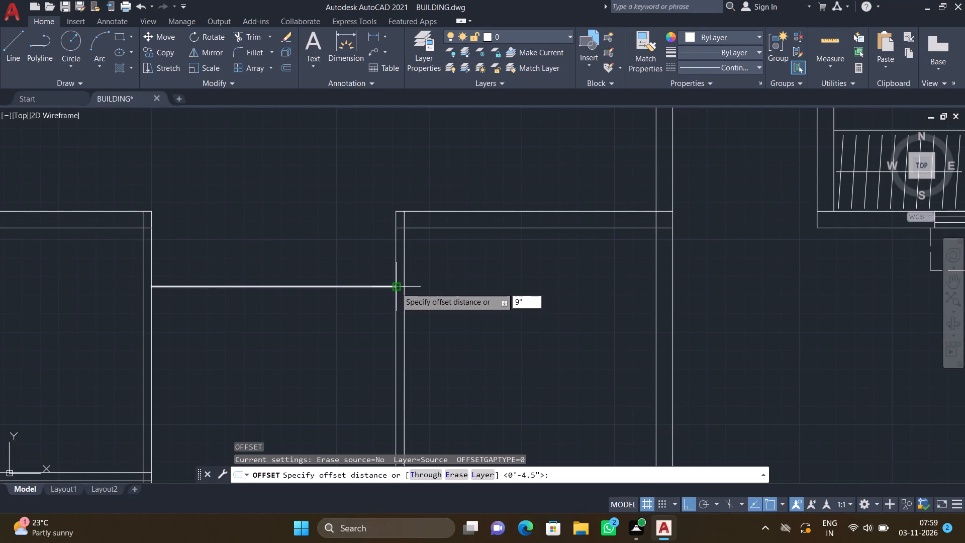
key("Return")
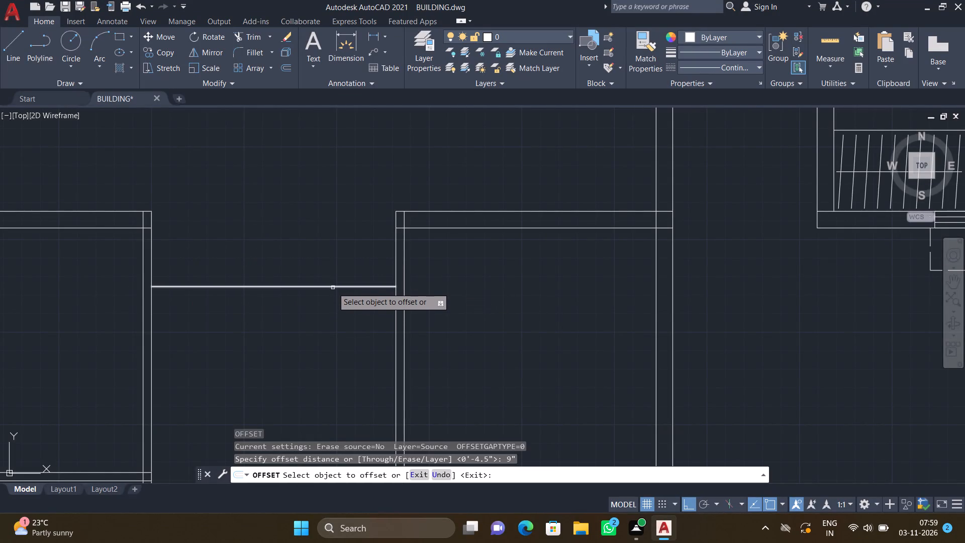
left_click(333, 287)
left_click(333, 258)
key("Return")
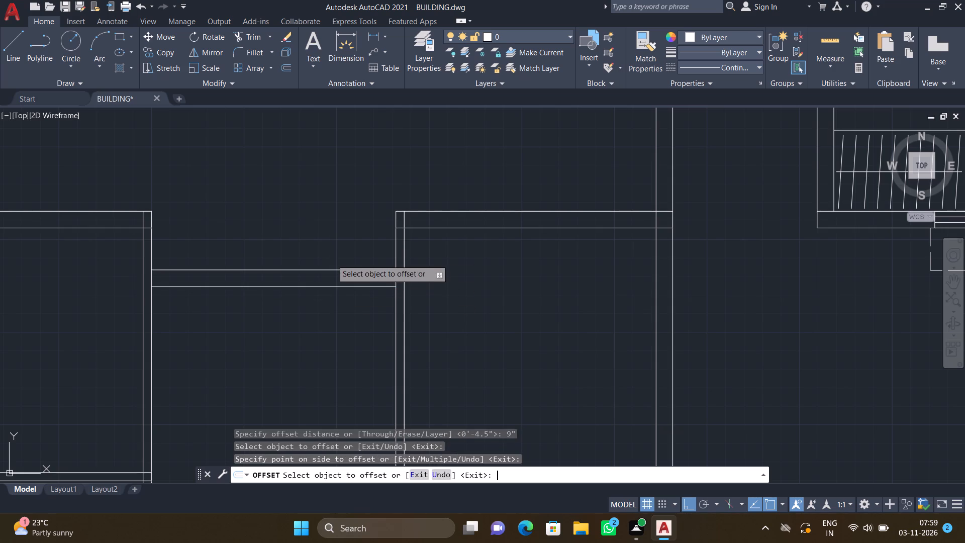
Offset the upper line of the middle bay's new wall 6'8" to the north.
key("o")
key("Return")
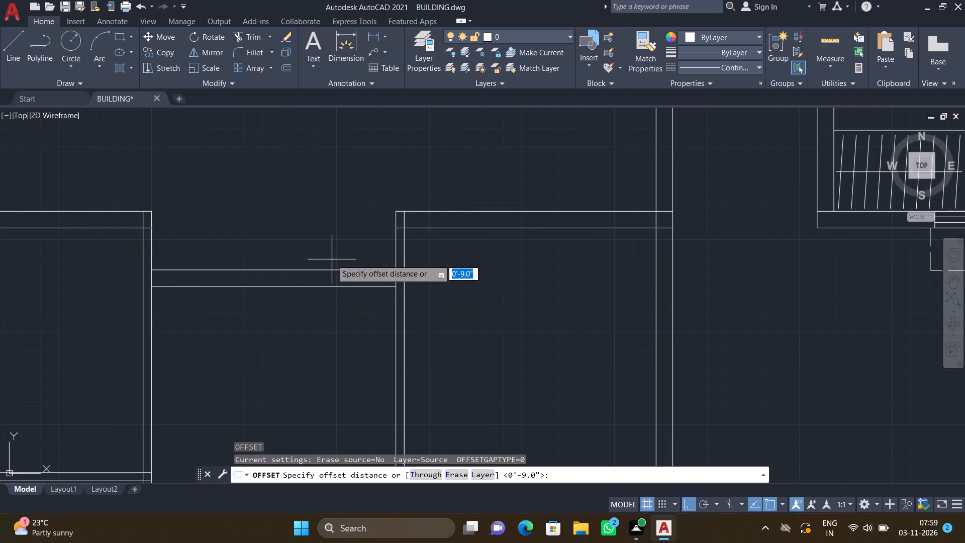
type("6'")
key("8")
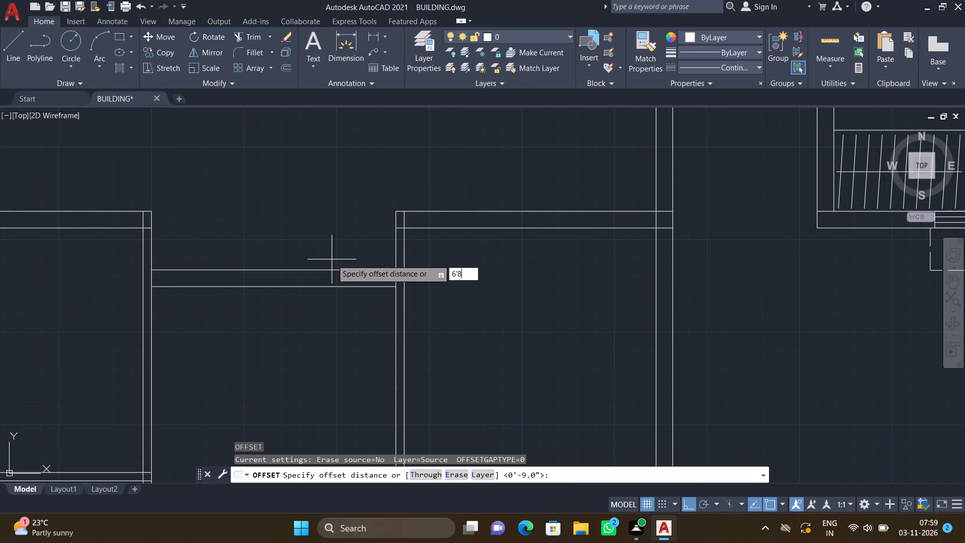
key("shift+quotedbl")
key("Return")
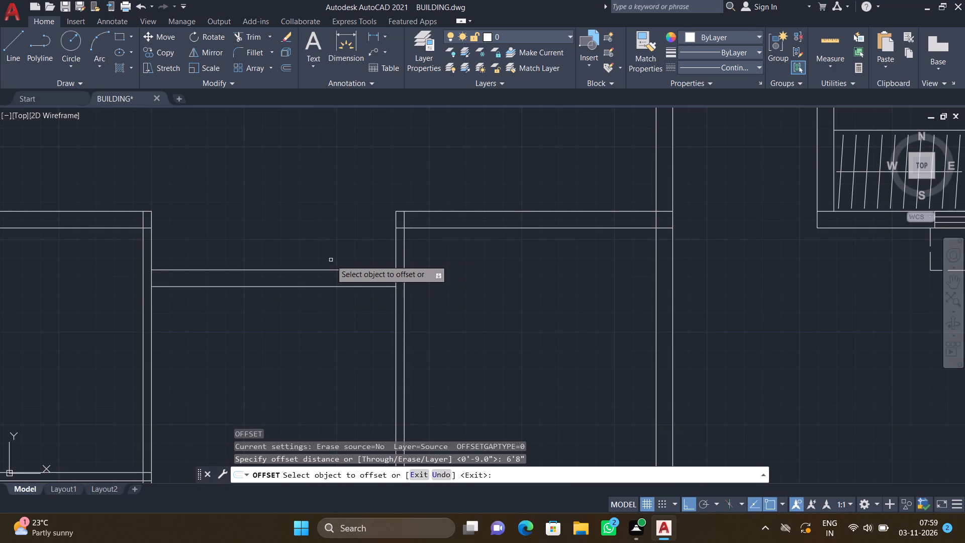
left_click(318, 269)
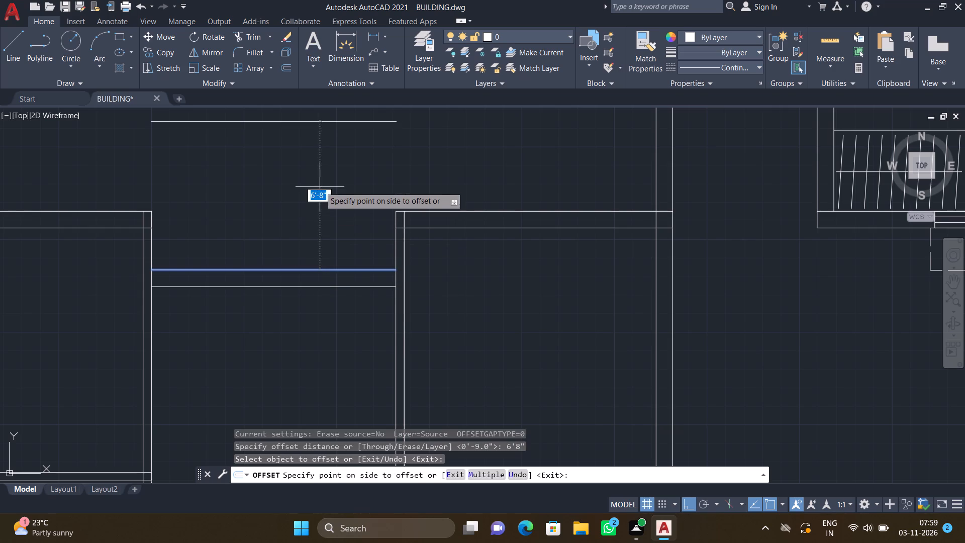
left_click(320, 187)
key("Return")
Offset the detached horizontal line north of the middle bay 9" to the north to form a wall.
scroll(318, 180, "down", 2)
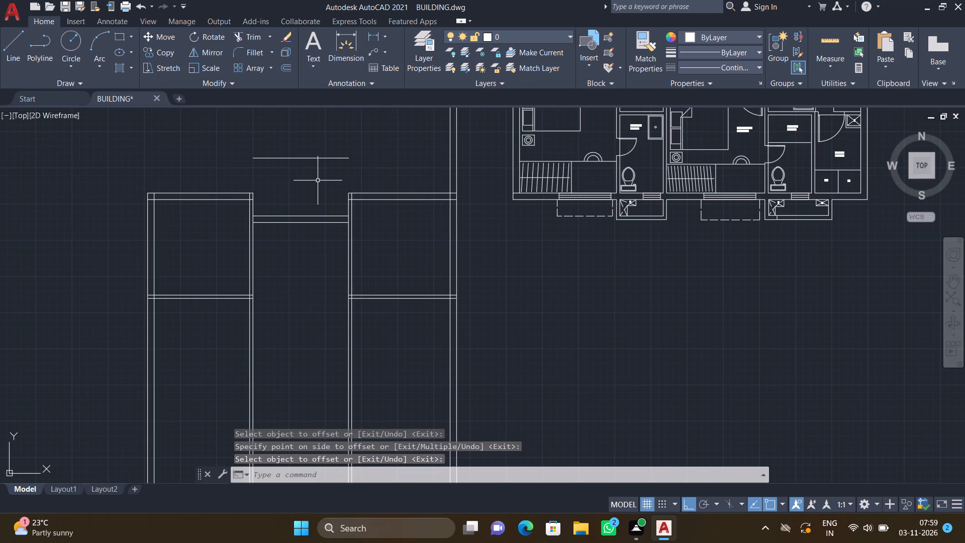
key("o")
key("Return")
key("9")
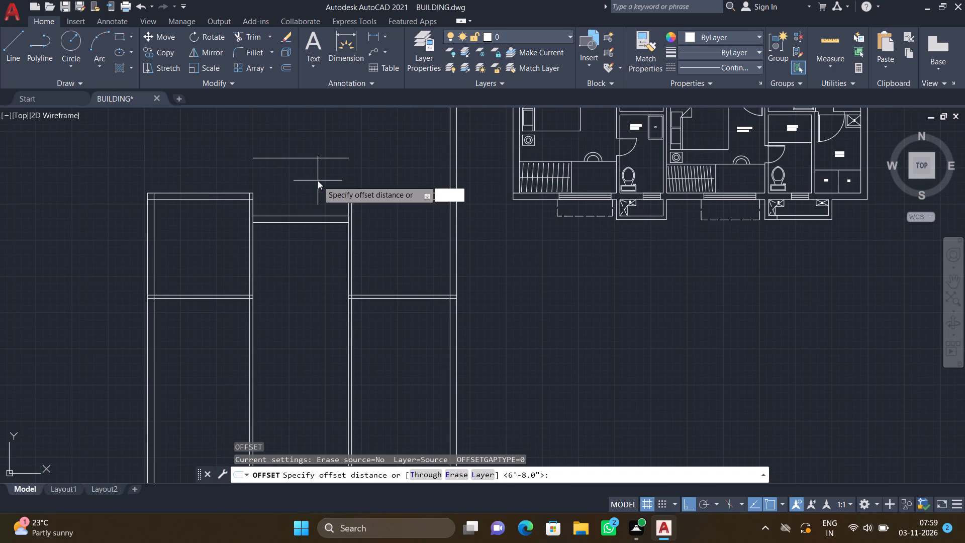
key("shift+quotedbl")
key("Return")
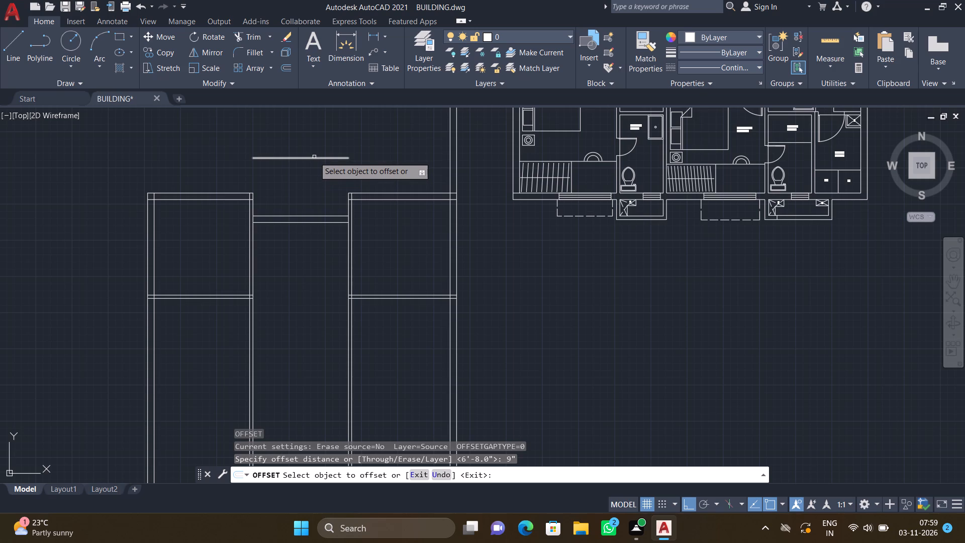
left_click(314, 157)
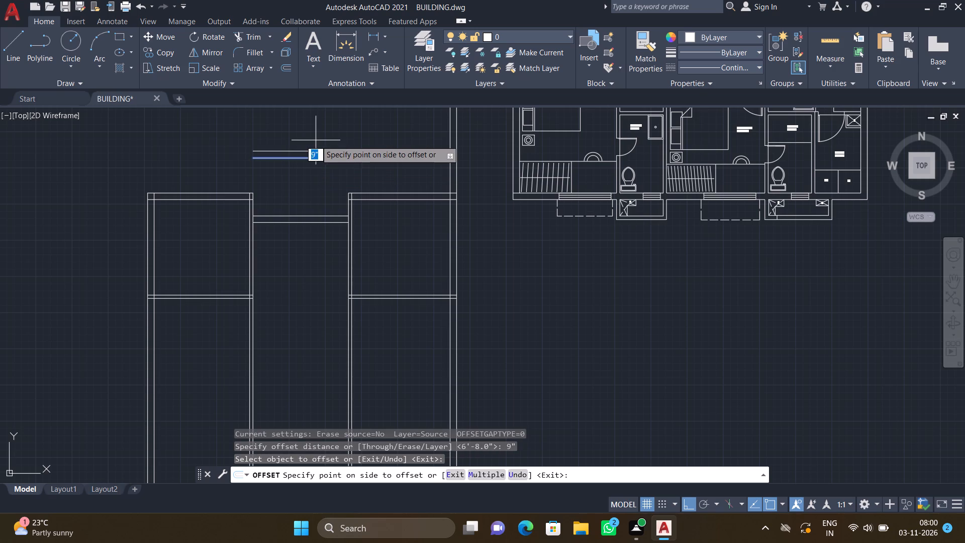
left_click(316, 140)
key("Return")
Draw a vertical line from the west end of the detached wall's upper line south to the west bay's northeast corner.
key("l")
key("Return")
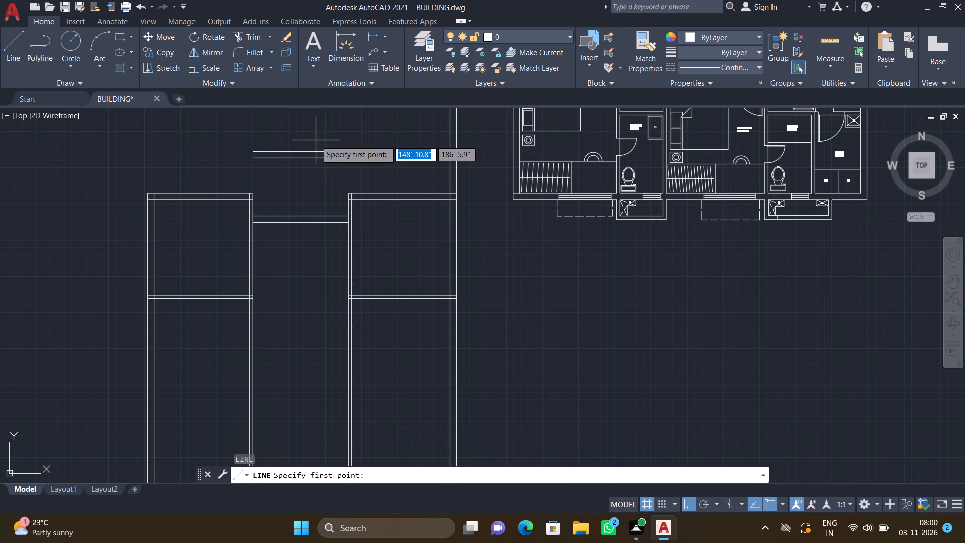
scroll(258, 182, "up", 2)
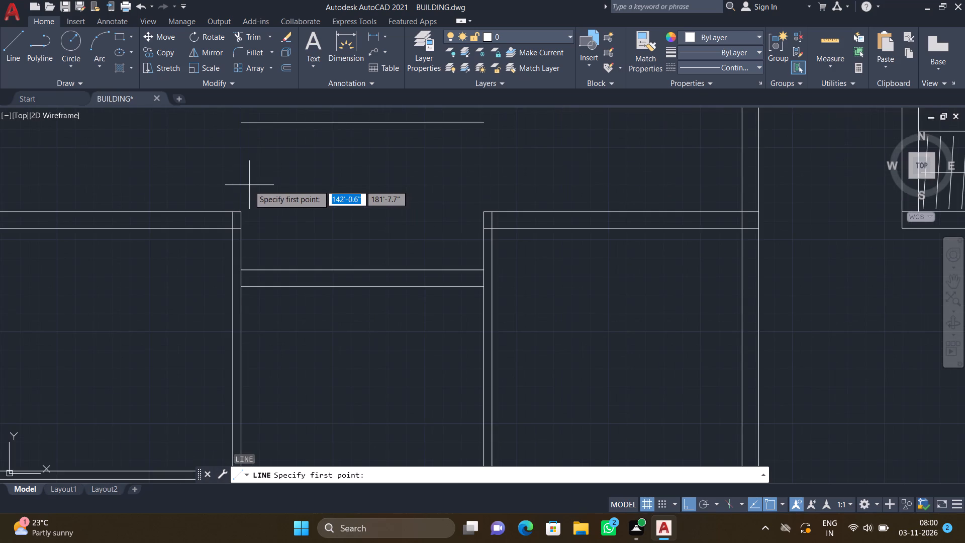
scroll(242, 165, "down", 2)
scroll(242, 143, "up", 2)
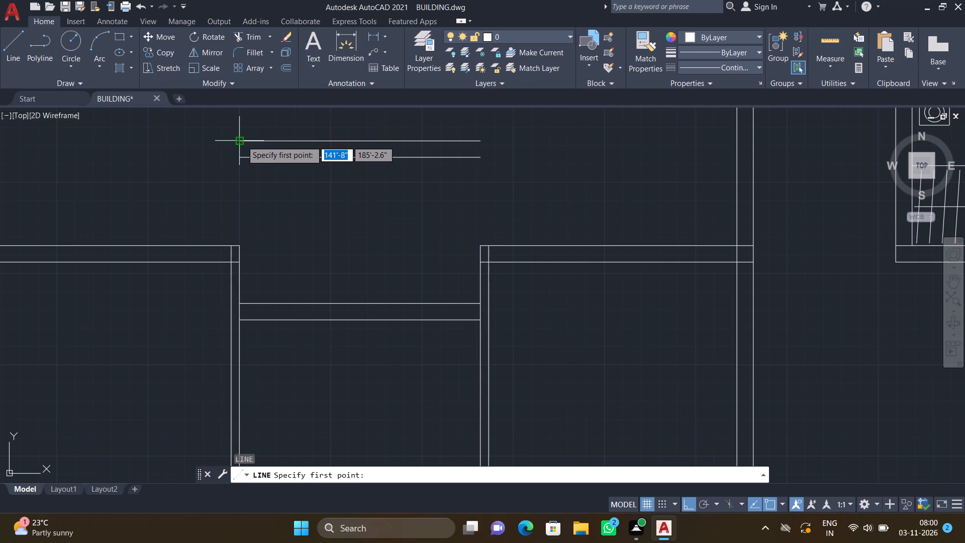
left_click_drag(242, 141, 242, 148)
scroll(236, 232, "up", 2)
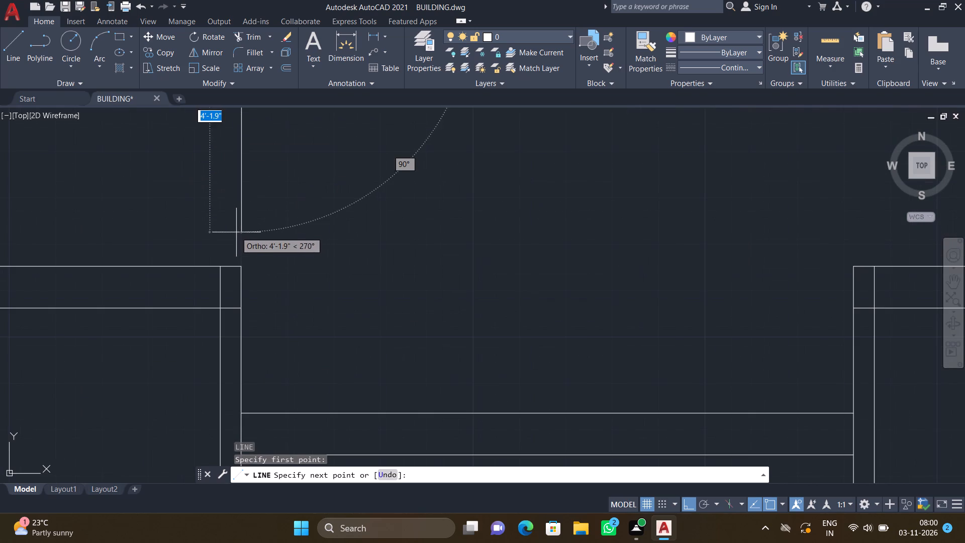
left_click(241, 267)
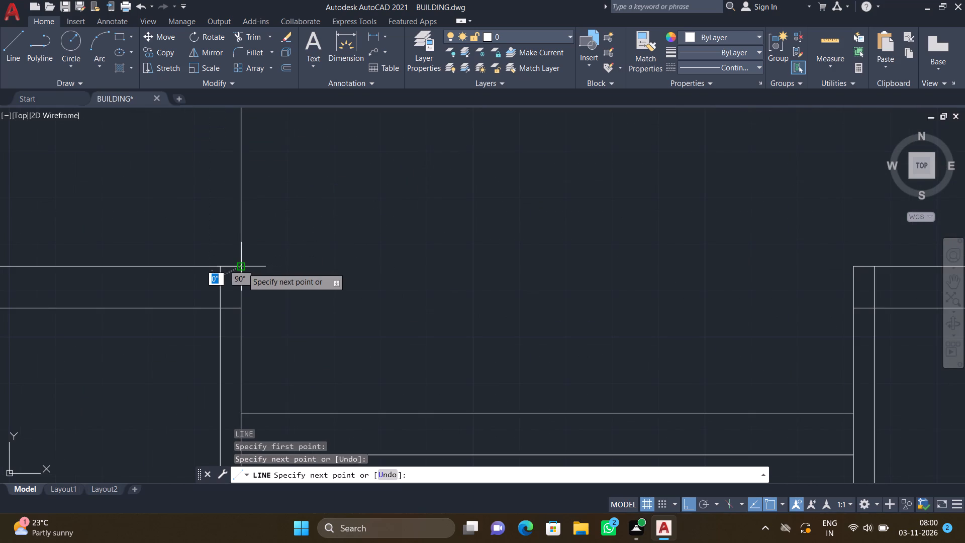
key("Return")
Draw the west partition's outer line about 4'-9.4" north from its top end, and close it east to the detached wall's upper corner.
key("l")
key("Return")
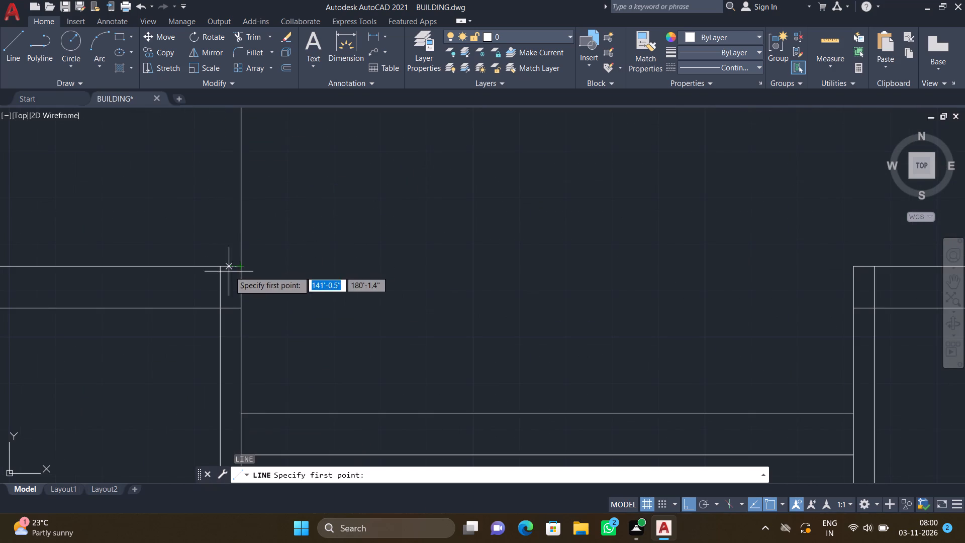
left_click(221, 264)
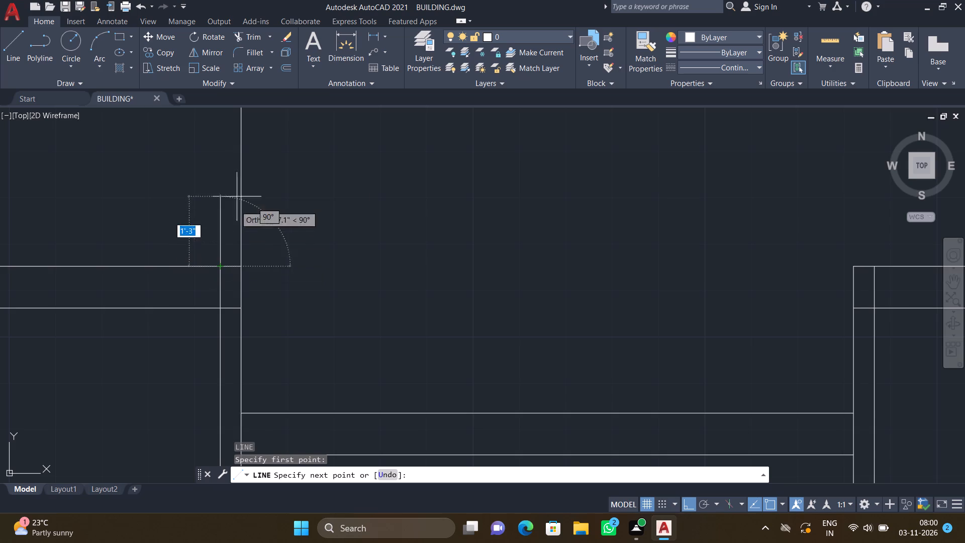
scroll(237, 168, "down", 3)
scroll(230, 130, "up", 2)
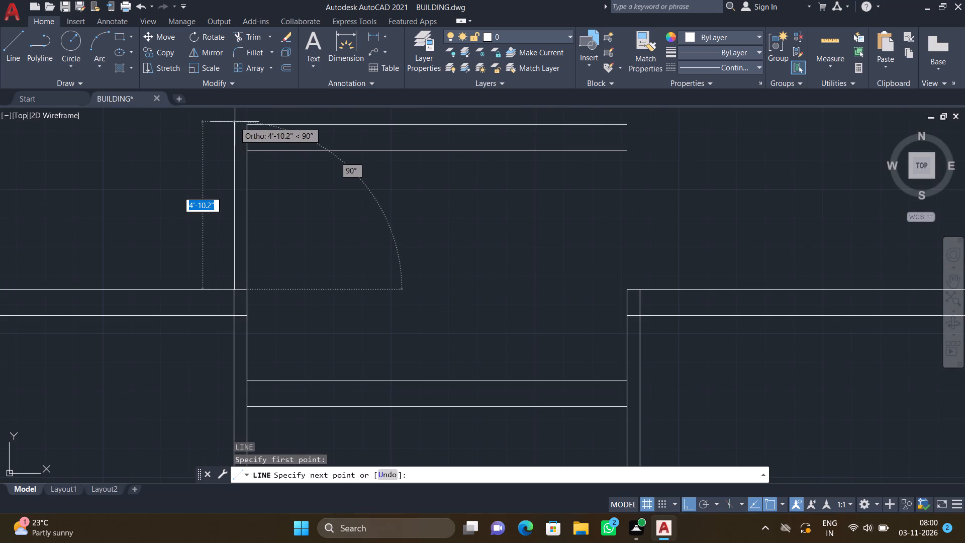
scroll(237, 122, "up", 2)
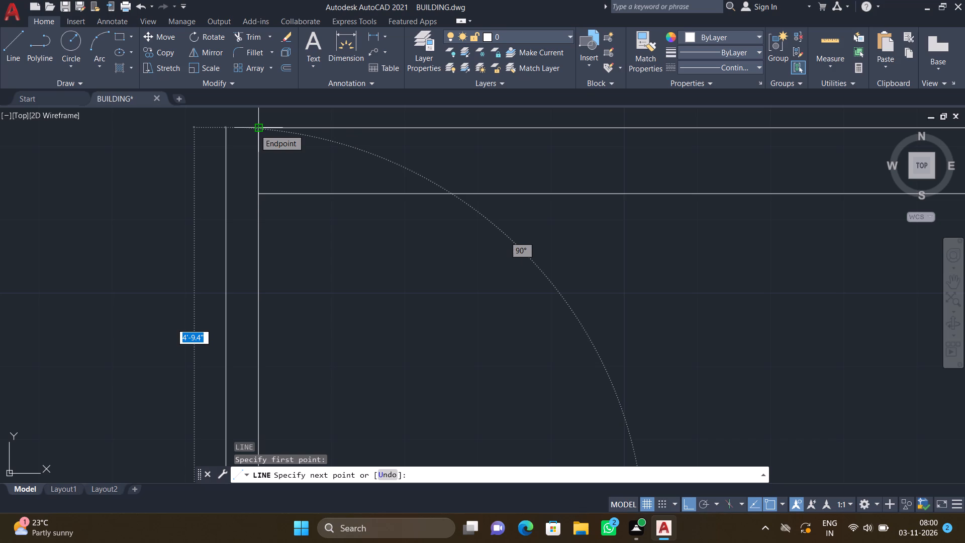
scroll(254, 131, "up", 2)
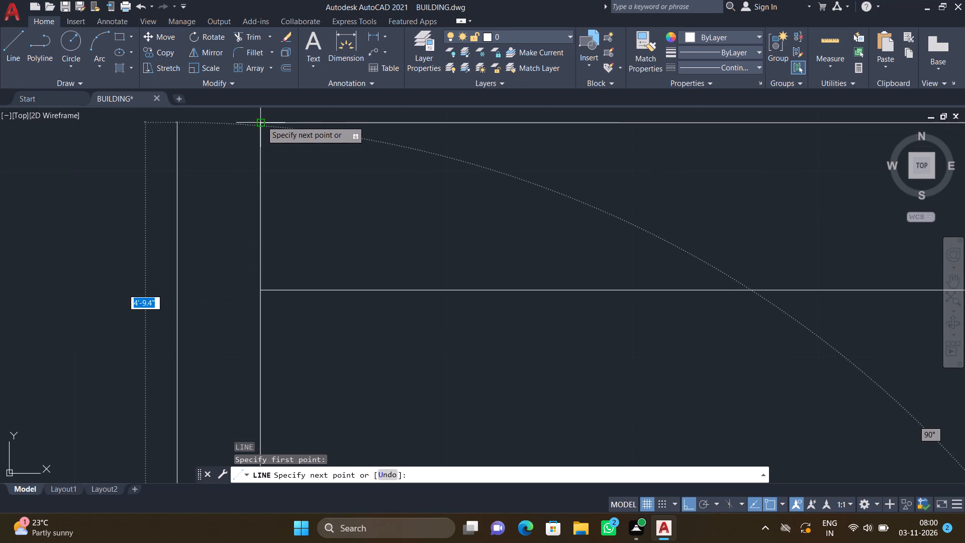
left_click(177, 123)
scroll(254, 122, "up", 1)
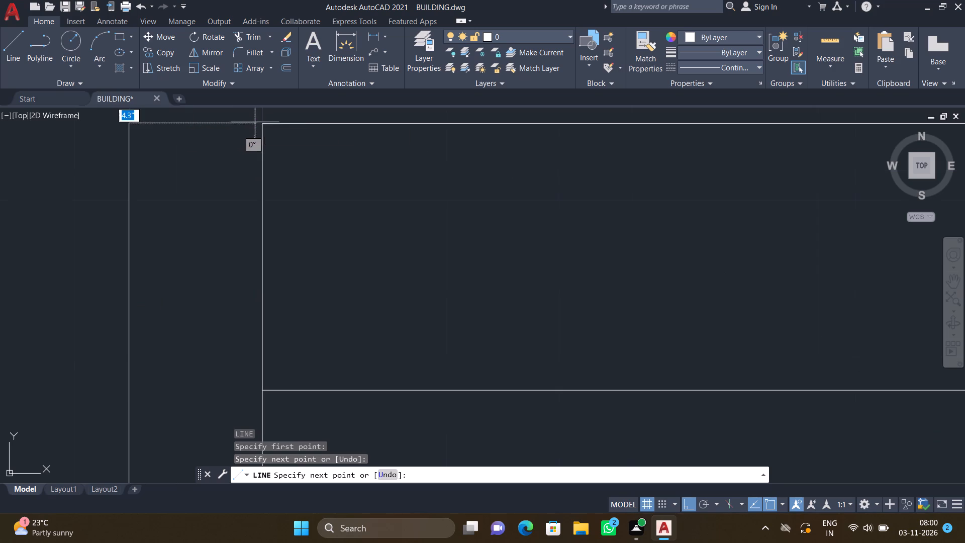
left_click(264, 125)
key("Return")
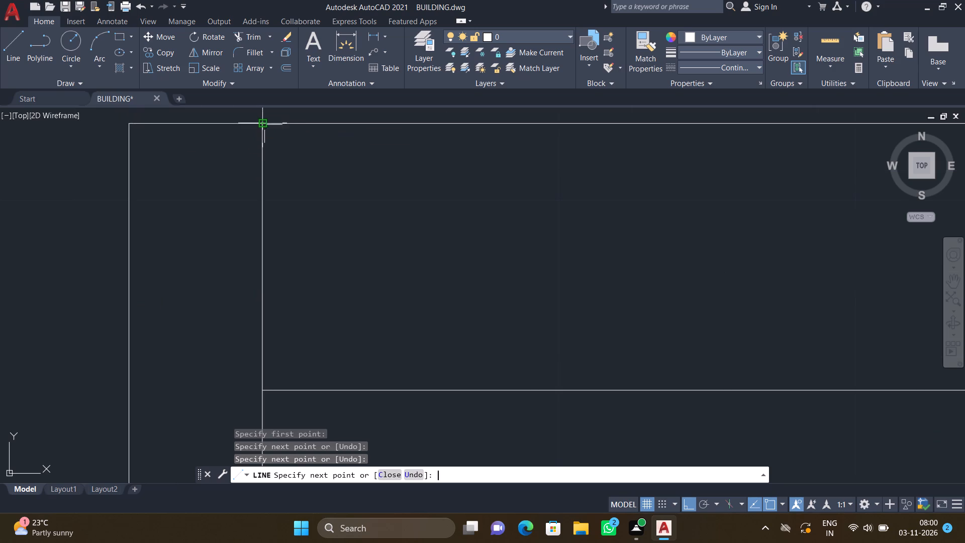
Draw the east partition's outer line about 4'-9.4" north from the east bay's upper wall, and close it west to the detached wall's upper line.
scroll(229, 176, "down", 5)
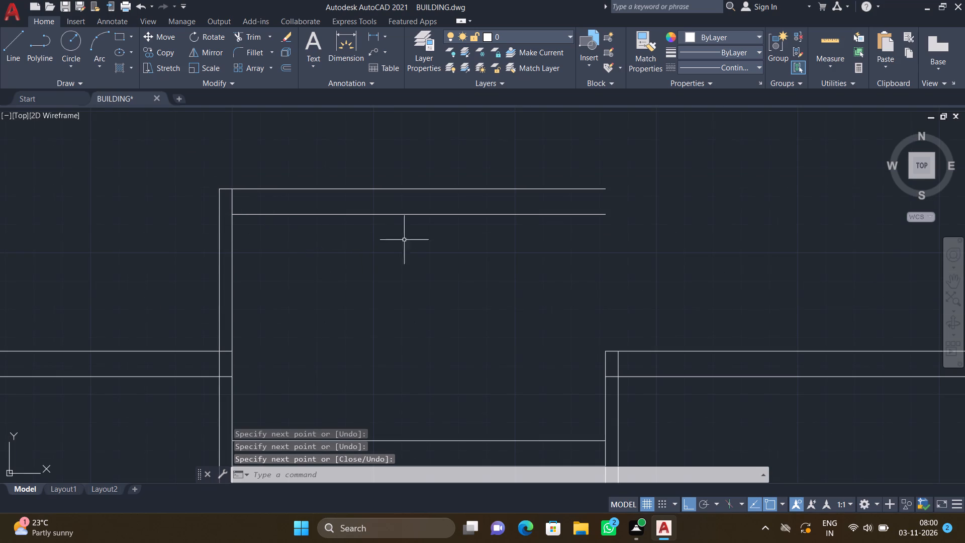
key("l")
key("Return")
scroll(611, 190, "up", 2)
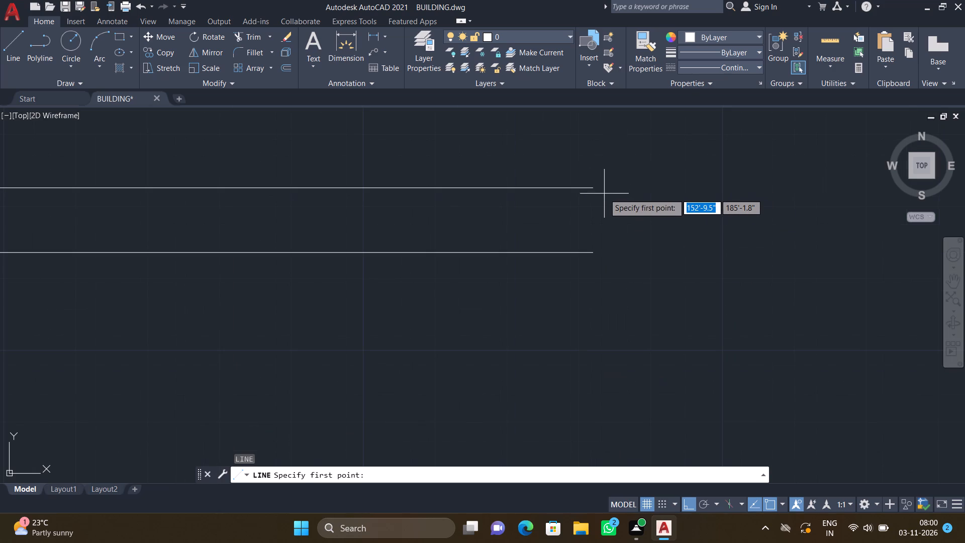
scroll(611, 234, "down", 2)
scroll(614, 379, "up", 2)
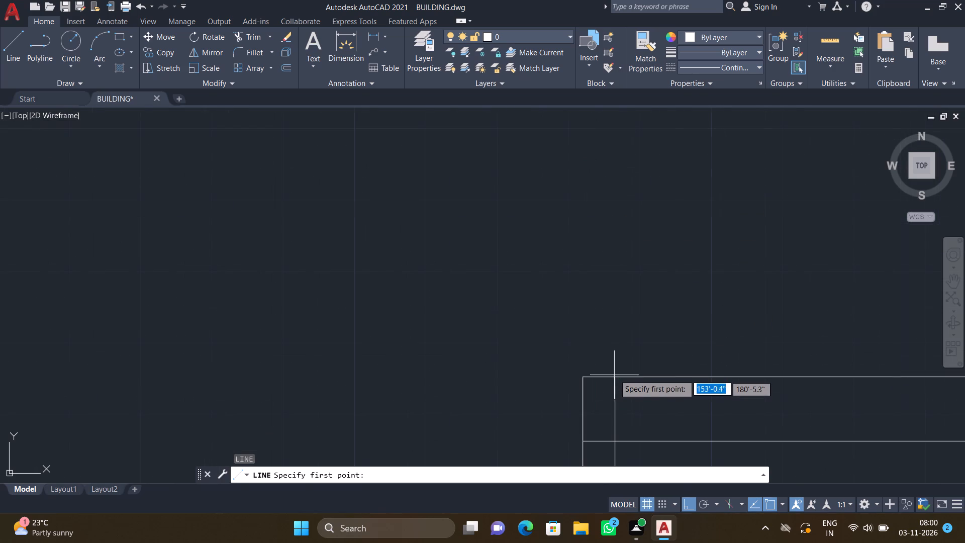
left_click(614, 375)
scroll(622, 283, "down", 4)
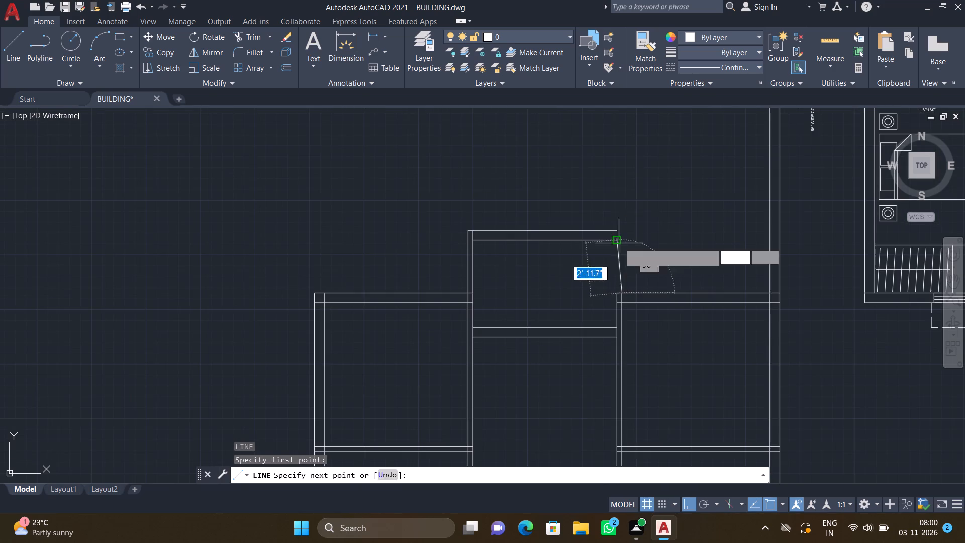
scroll(619, 211, "up", 4)
scroll(617, 322, "up", 2)
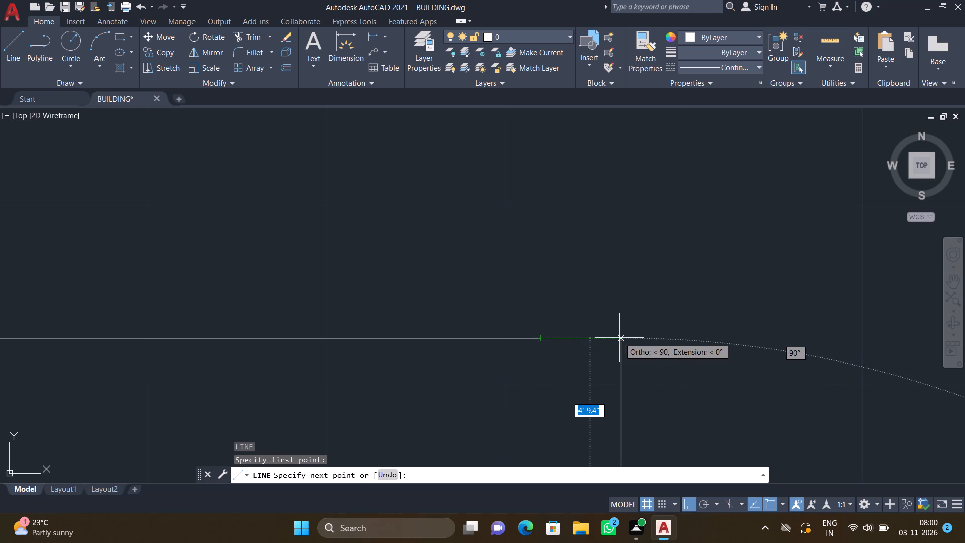
left_click(619, 338)
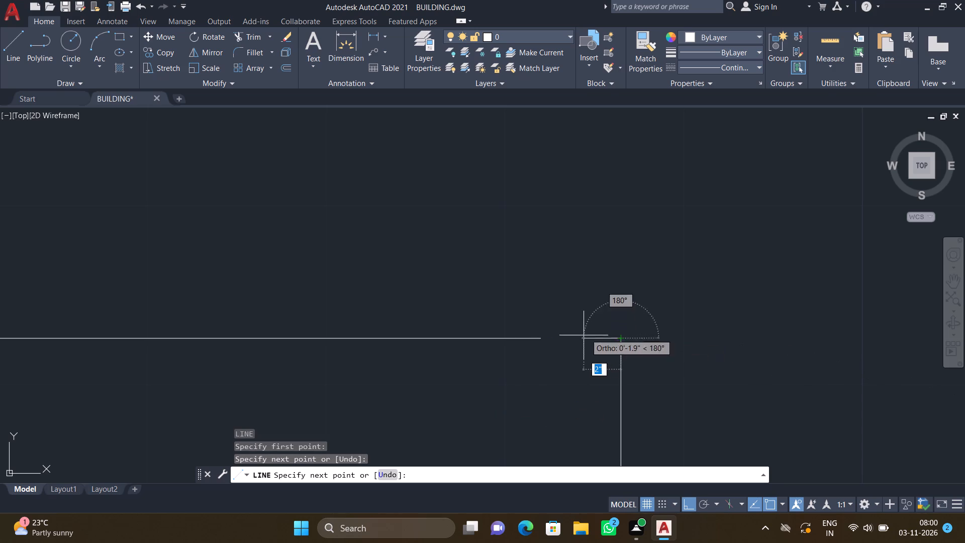
scroll(527, 338, "up", 3)
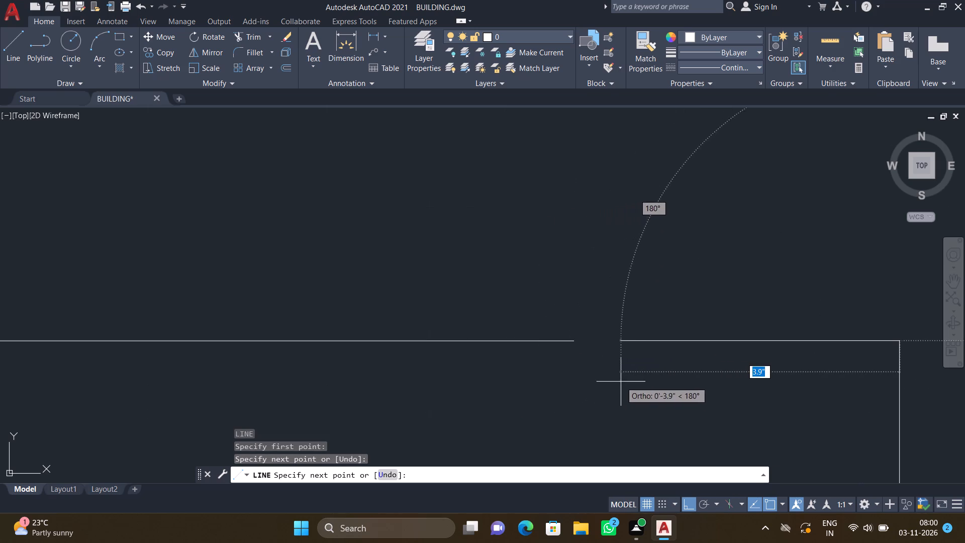
left_click(572, 343)
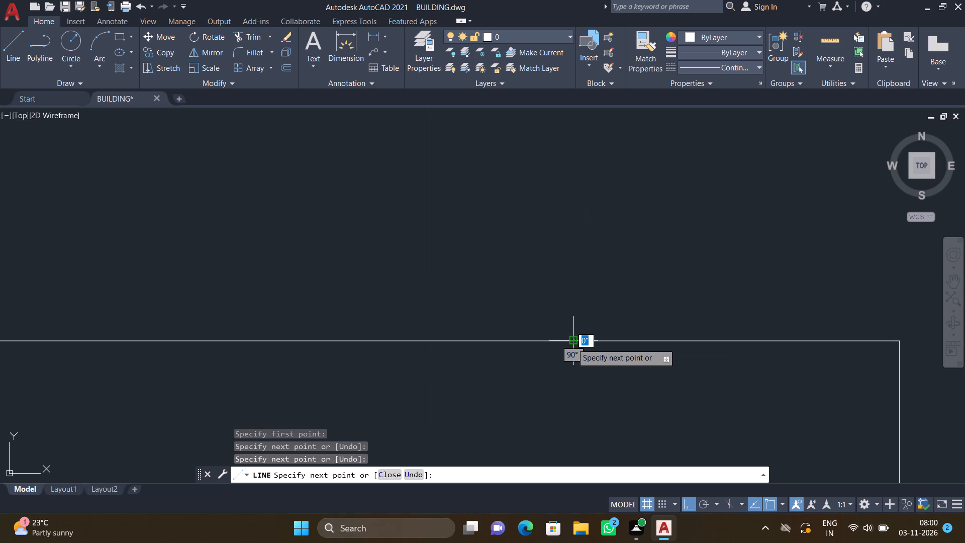
key("Return")
scroll(573, 346, "down", 7)
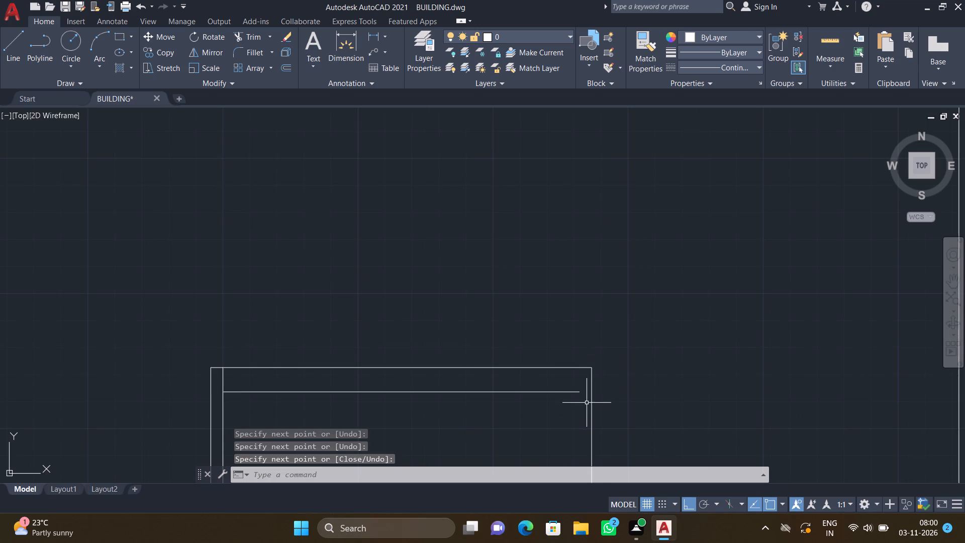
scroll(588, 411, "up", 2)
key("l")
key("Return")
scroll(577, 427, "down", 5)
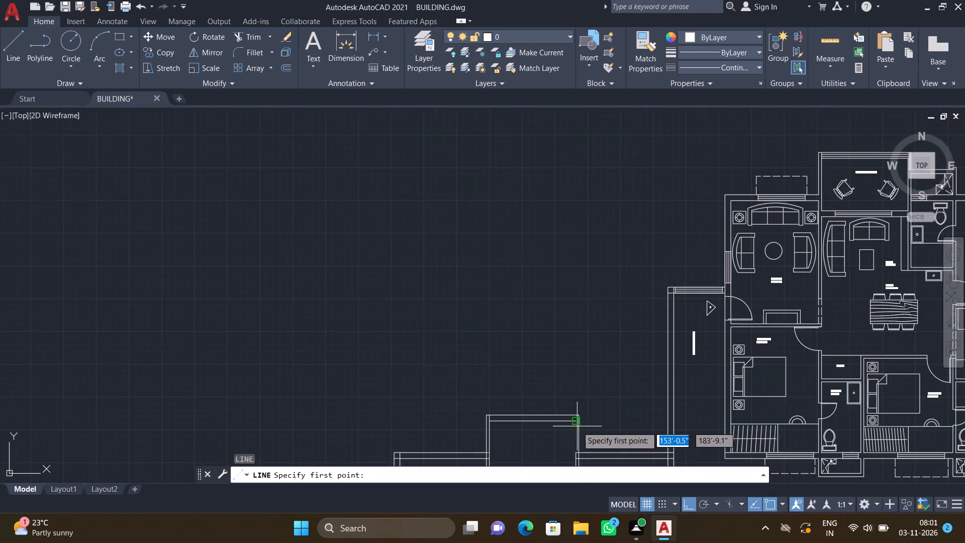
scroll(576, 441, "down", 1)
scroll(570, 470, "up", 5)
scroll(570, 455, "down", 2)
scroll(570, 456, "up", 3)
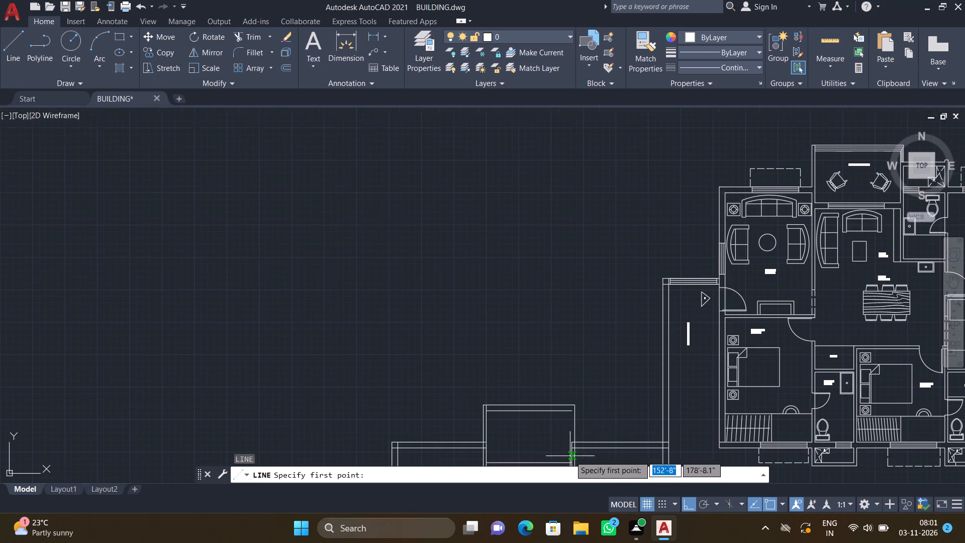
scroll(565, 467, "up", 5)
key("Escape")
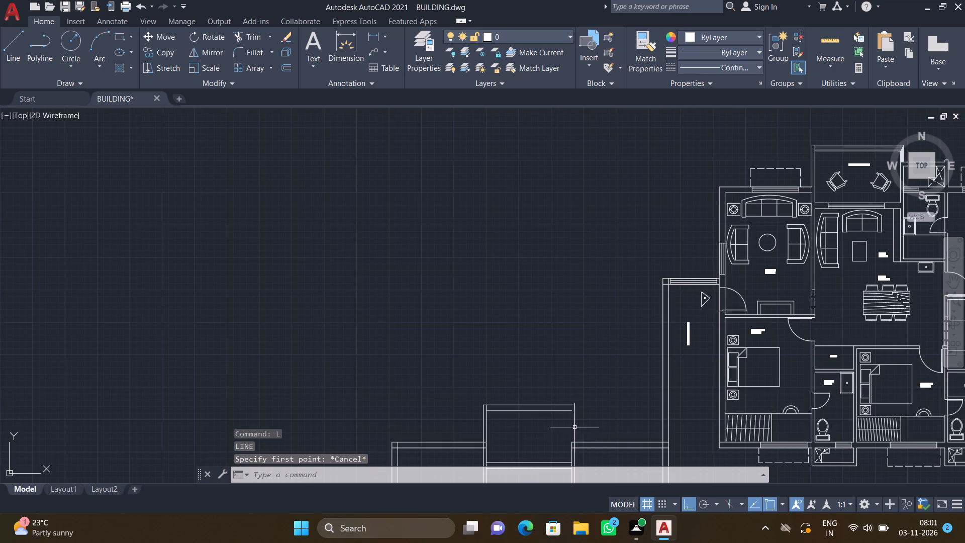
Draw a vertical line about 4'-0.4" north from the east bay's northwest corner to the east end of the detached wall's lower line.
scroll(574, 427, "down", 3)
scroll(566, 471, "up", 9)
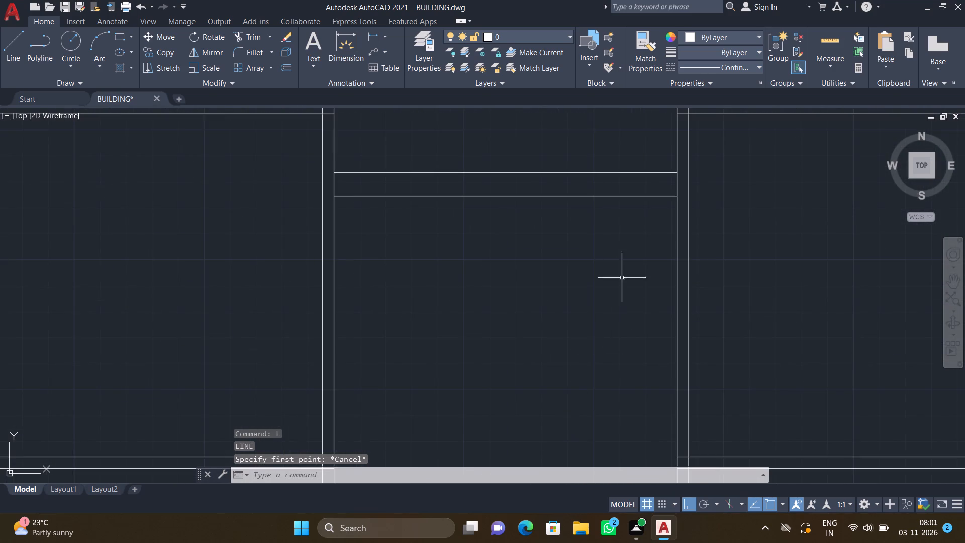
scroll(624, 274, "down", 2)
key("l")
key("Return")
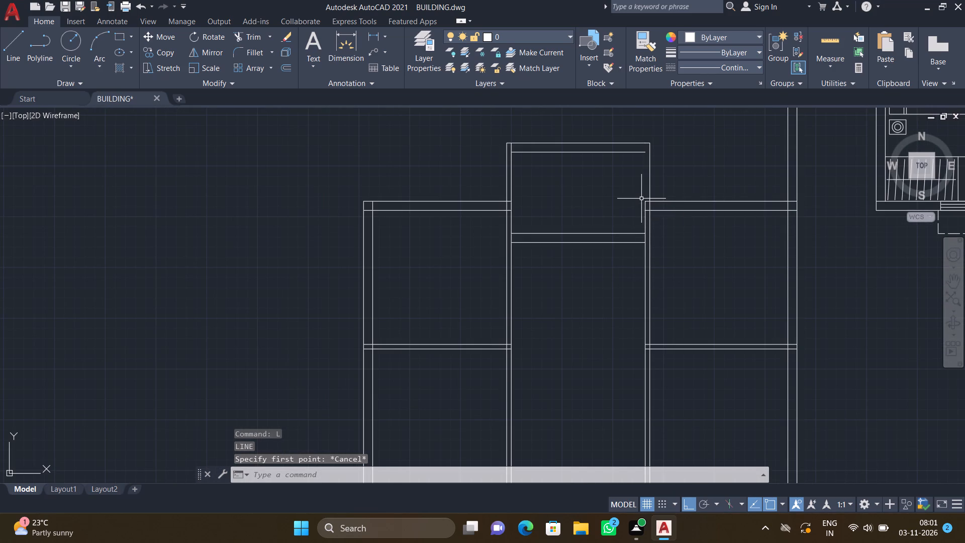
scroll(644, 167, "up", 3)
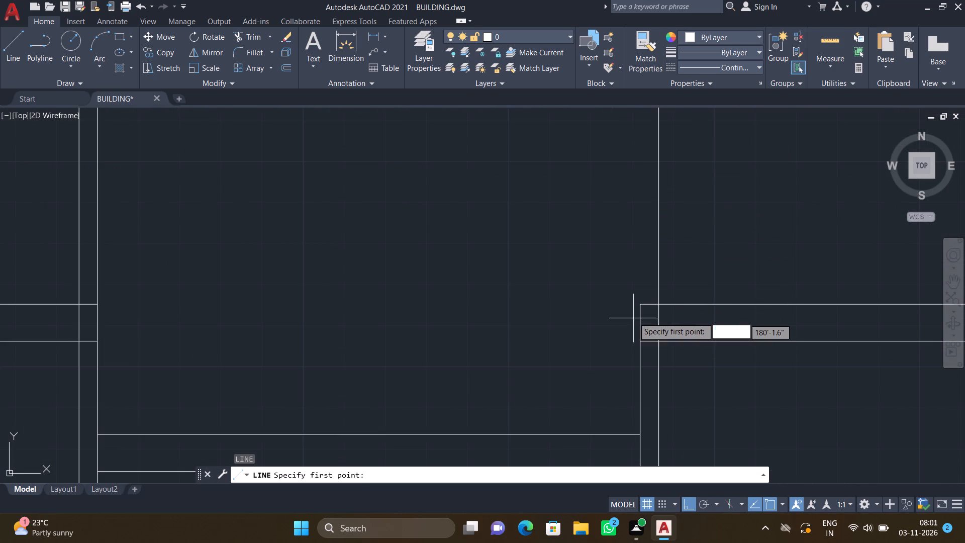
left_click(640, 305)
scroll(651, 243, "down", 3)
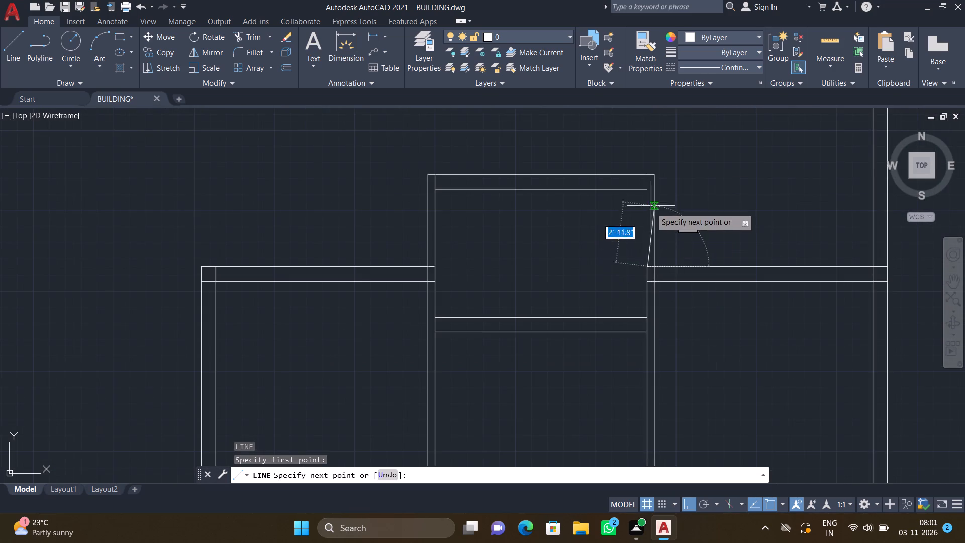
scroll(644, 188, "up", 6)
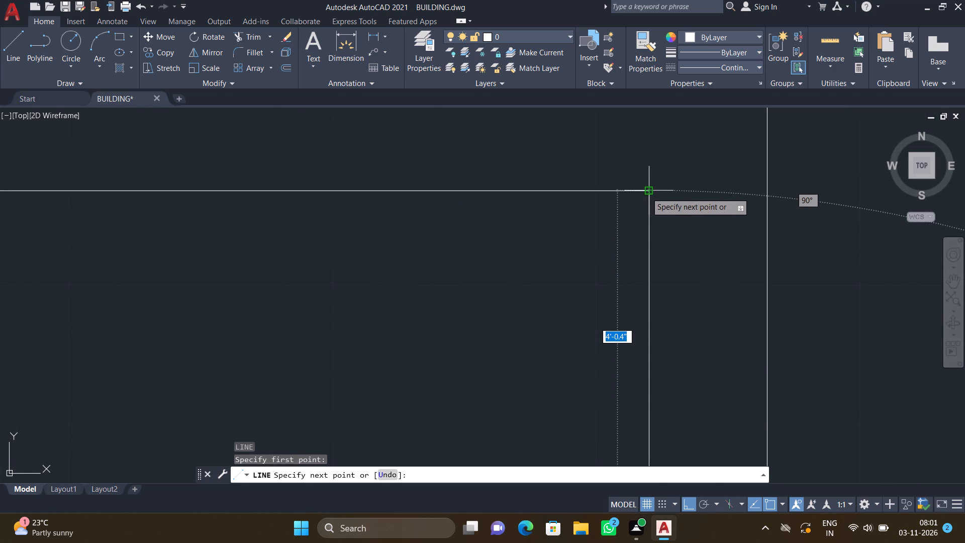
left_click(647, 192)
key("Return")
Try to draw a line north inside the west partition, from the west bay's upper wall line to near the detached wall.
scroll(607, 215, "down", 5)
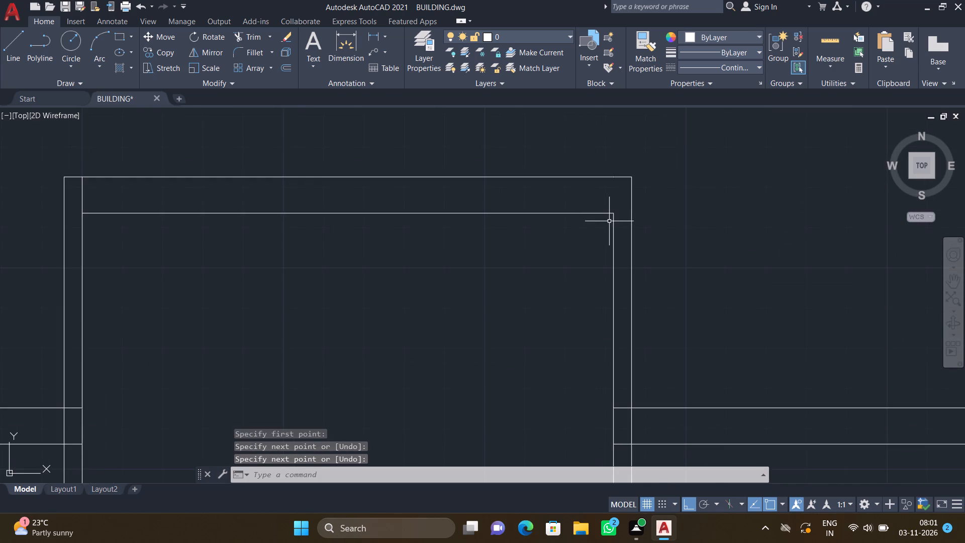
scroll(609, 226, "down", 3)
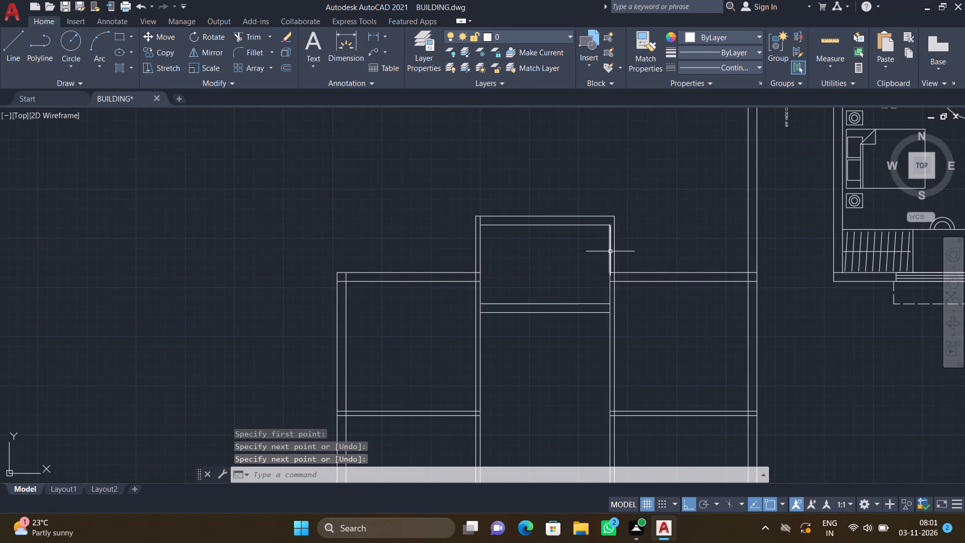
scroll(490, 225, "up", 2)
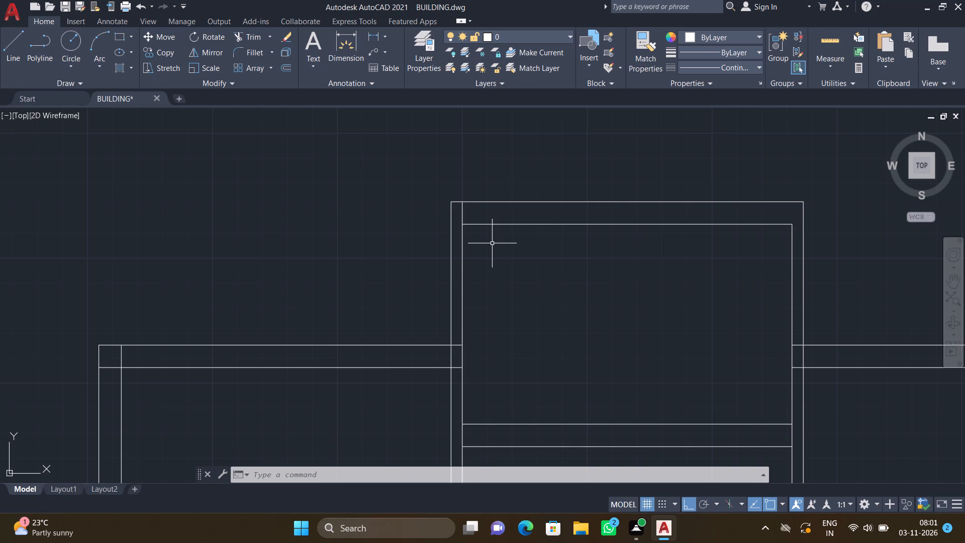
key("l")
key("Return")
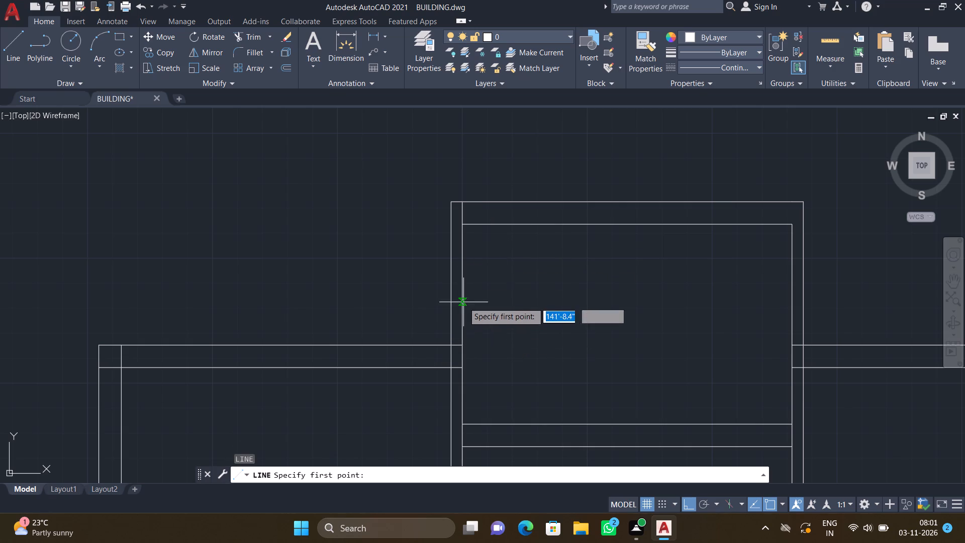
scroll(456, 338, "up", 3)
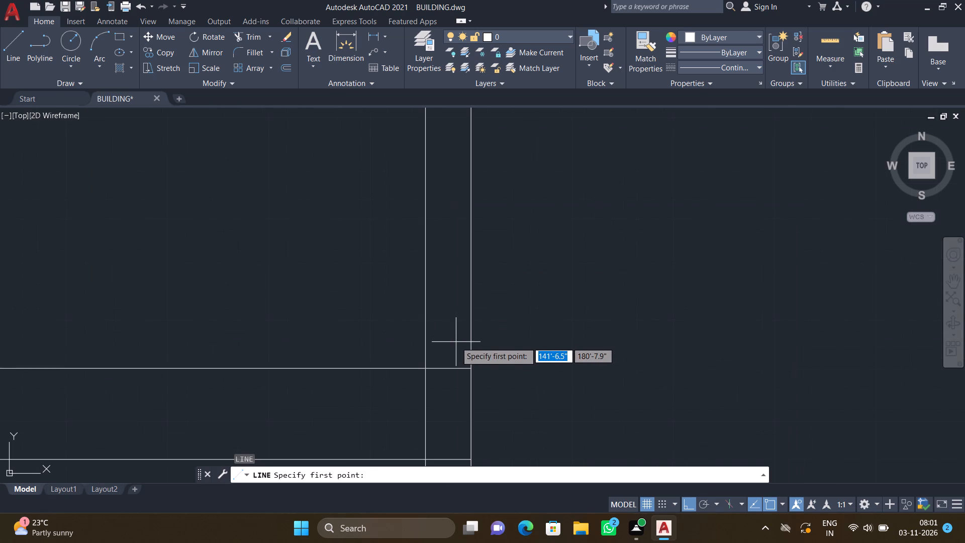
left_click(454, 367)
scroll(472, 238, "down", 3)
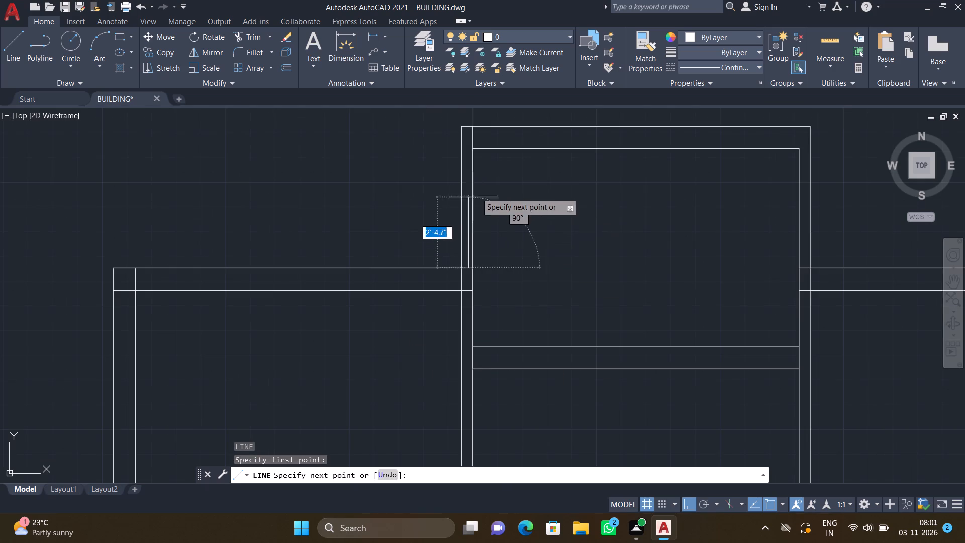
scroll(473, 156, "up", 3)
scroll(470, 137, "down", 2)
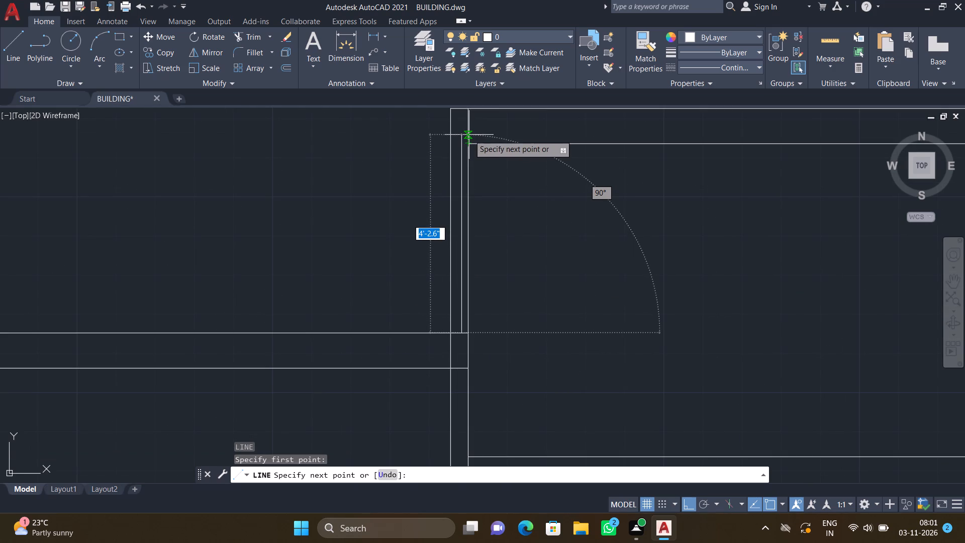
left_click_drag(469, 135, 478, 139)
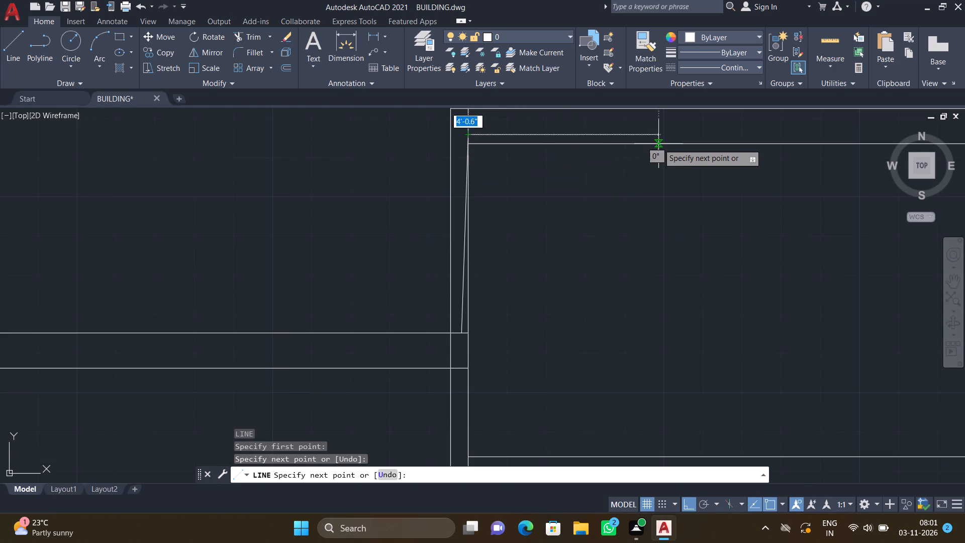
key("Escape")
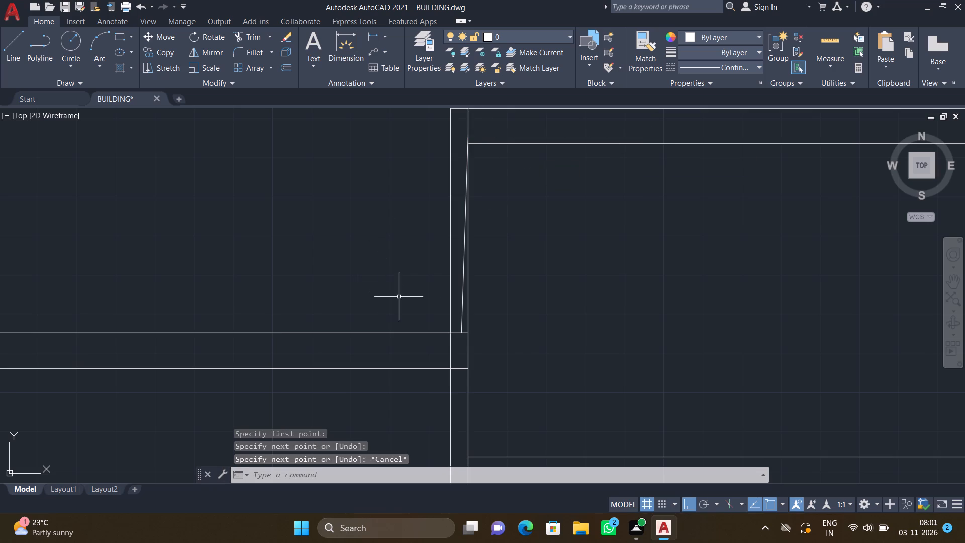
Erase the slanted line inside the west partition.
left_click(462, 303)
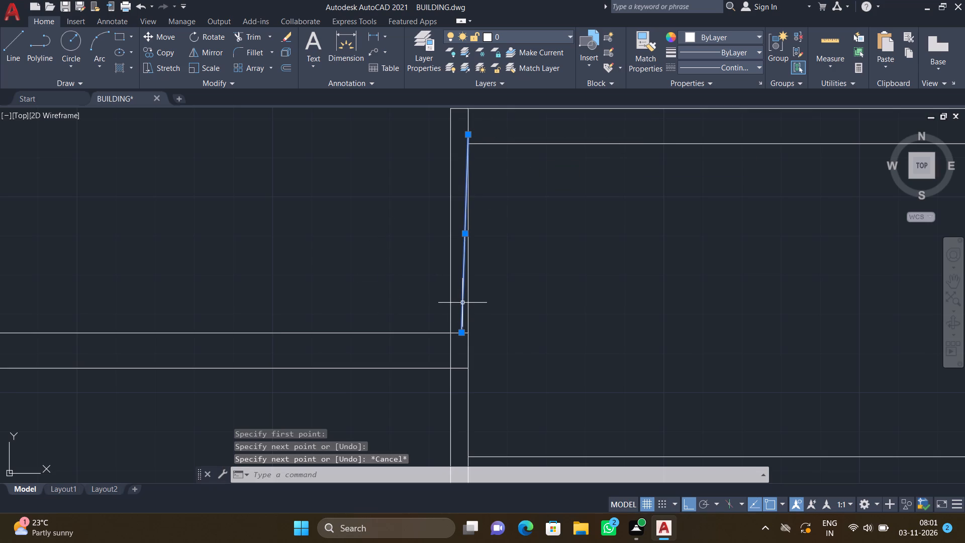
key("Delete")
Draw a vertical line about 4'-2.5" north inside the west partition, starting on the west bay's upper wall line.
key("l")
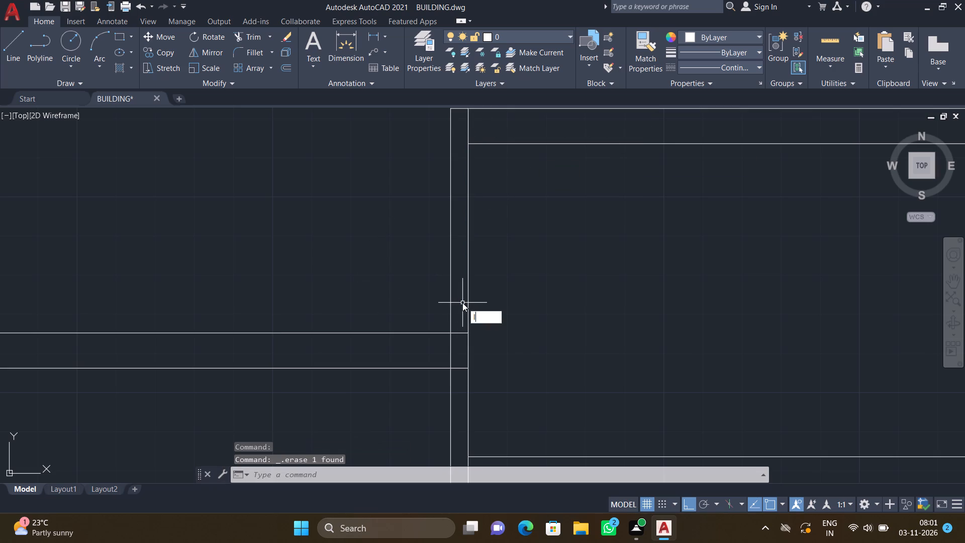
key("Return")
scroll(459, 329, "up", 3)
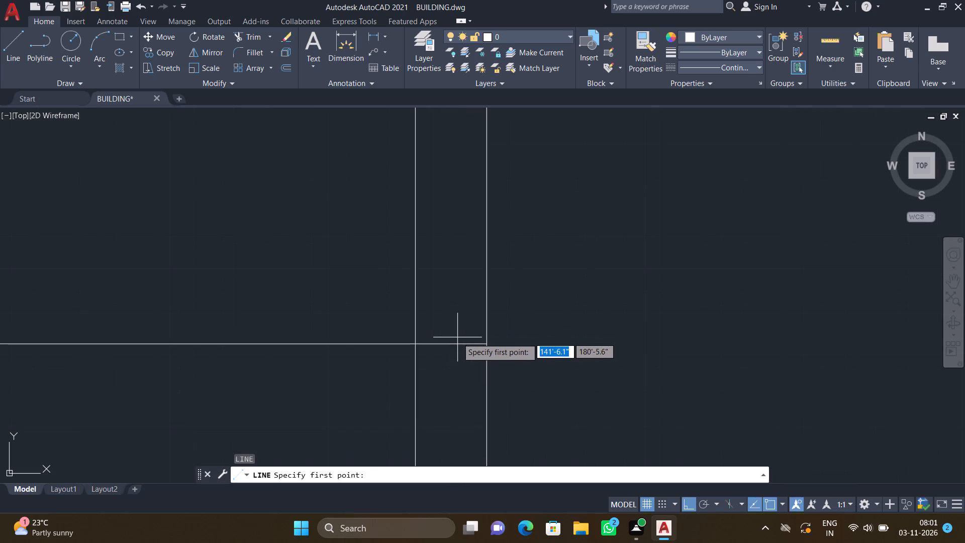
left_click(465, 344)
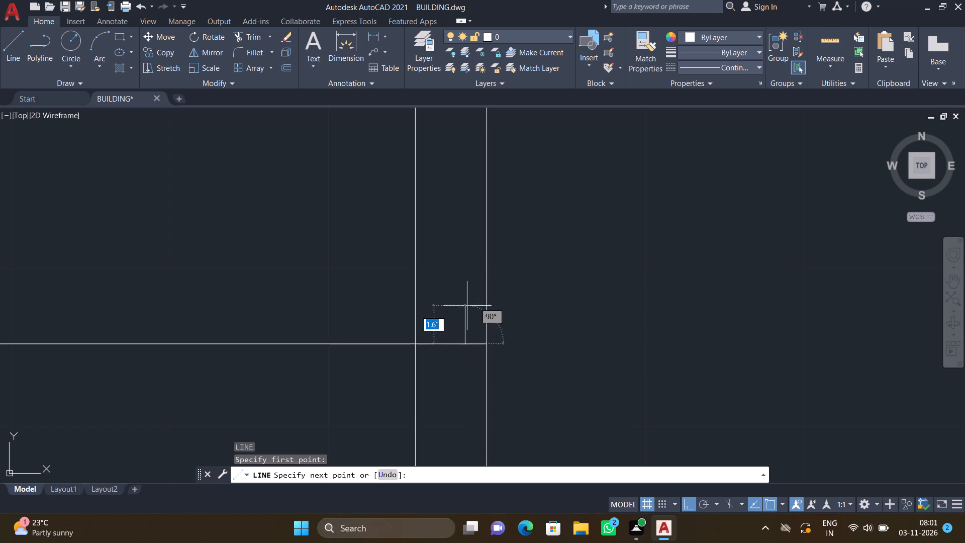
scroll(489, 204, "down", 4)
scroll(492, 148, "down", 2)
scroll(492, 132, "up", 3)
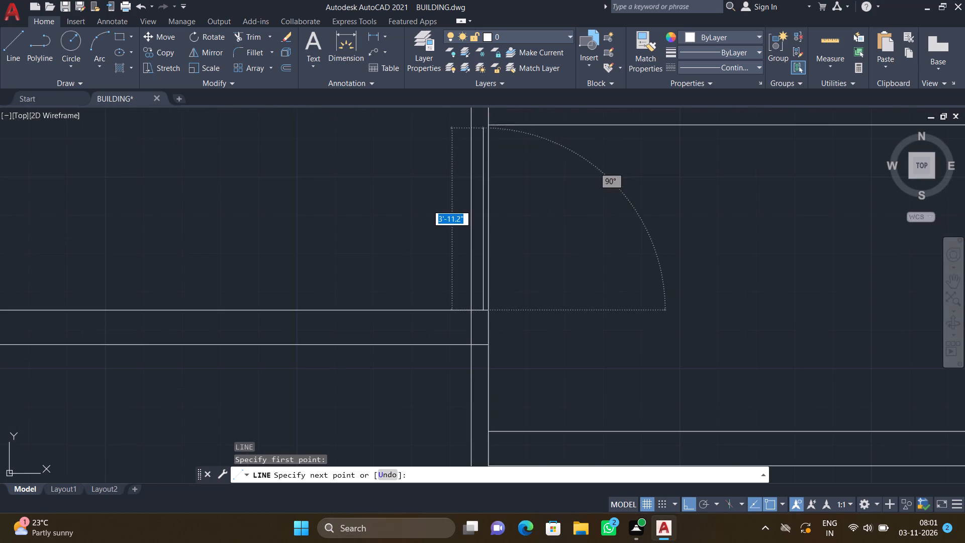
scroll(479, 122, "up", 2)
scroll(493, 116, "down", 2)
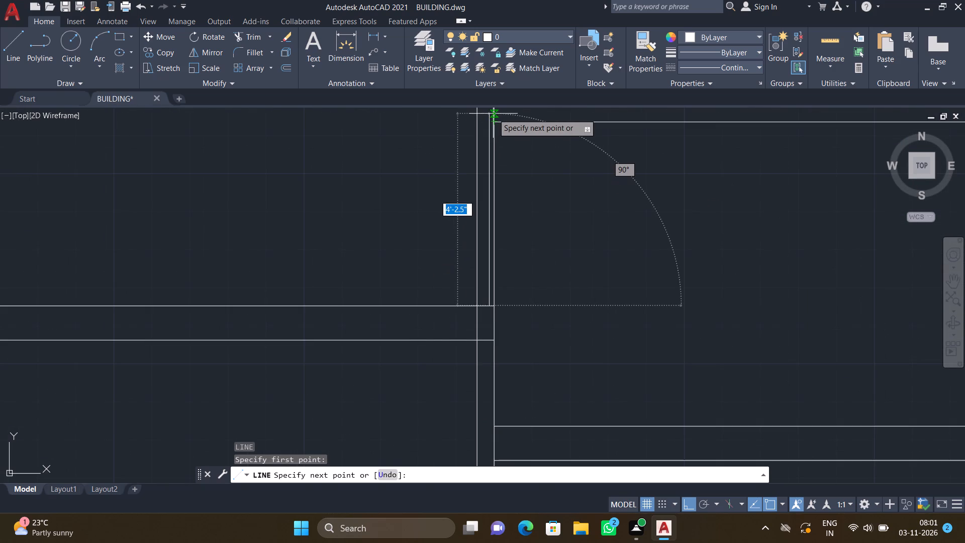
scroll(493, 114, "up", 2)
left_click_drag(484, 114, 498, 121)
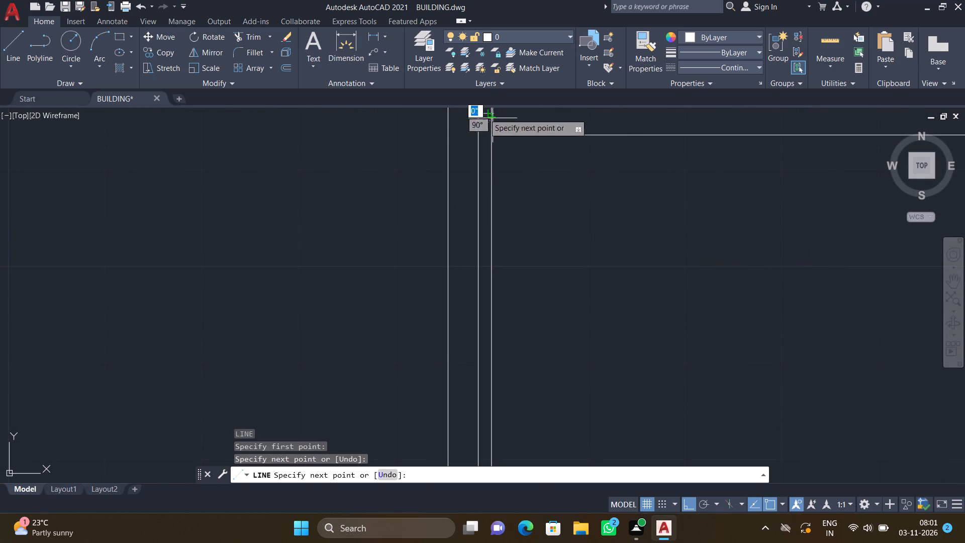
scroll(702, 111, "down", 4)
scroll(802, 112, "down", 1)
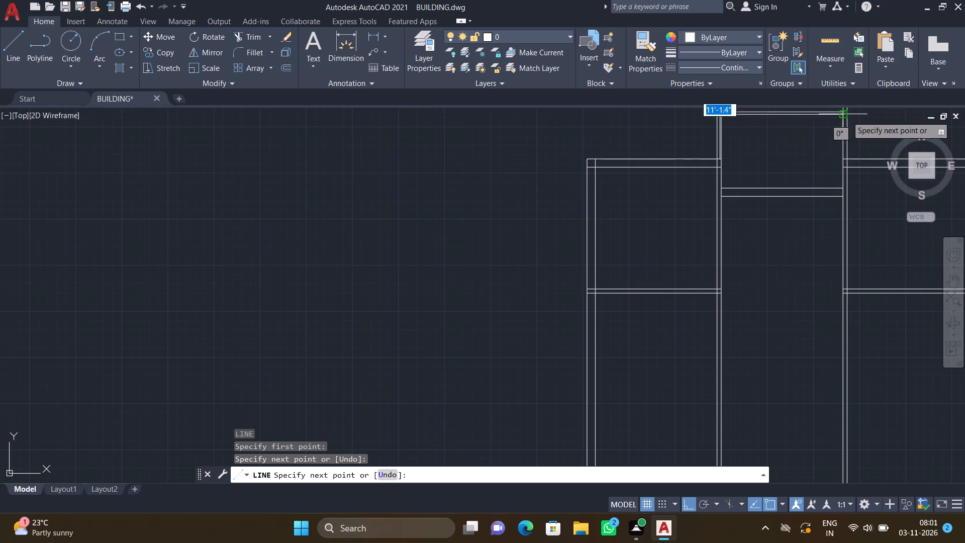
scroll(847, 117, "up", 4)
scroll(811, 110, "down", 3)
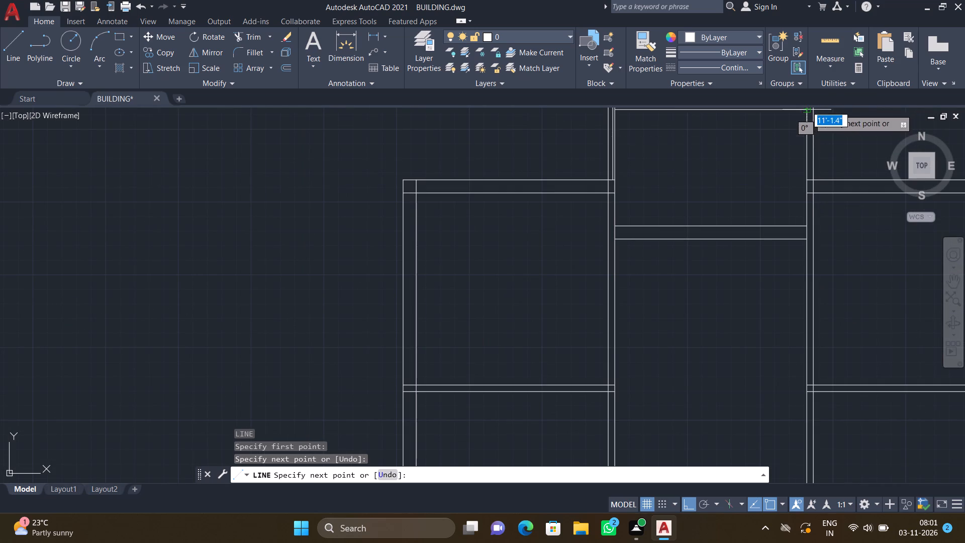
scroll(808, 107, "up", 8)
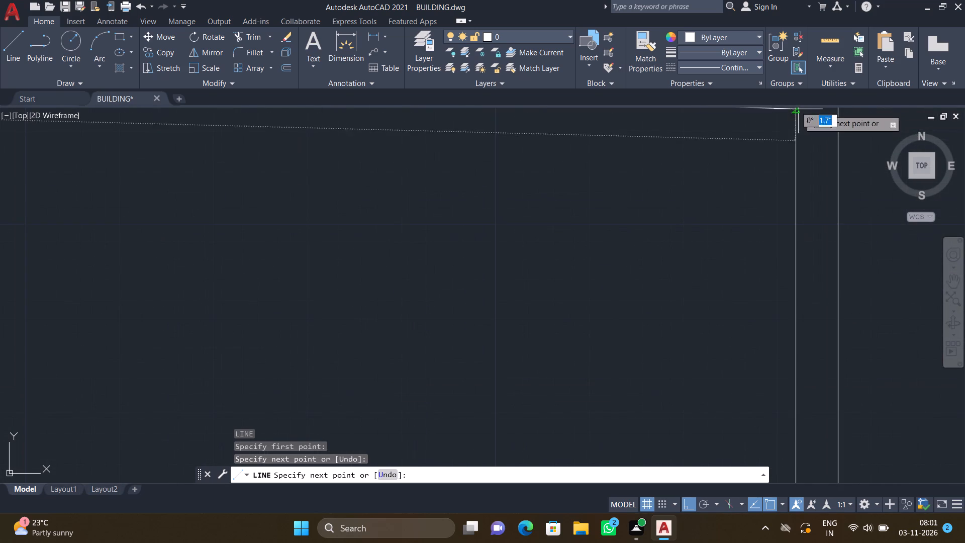
key("Escape")
scroll(770, 136, "down", 4)
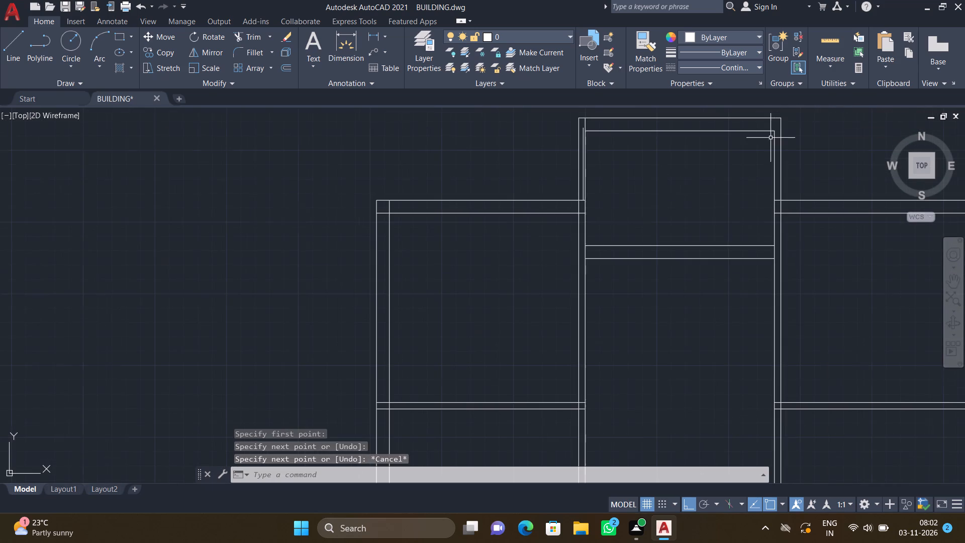
right_click_drag(636, 251, 628, 263)
scroll(629, 263, "down", 3)
right_click_drag(628, 263, 629, 263)
key("Escape")
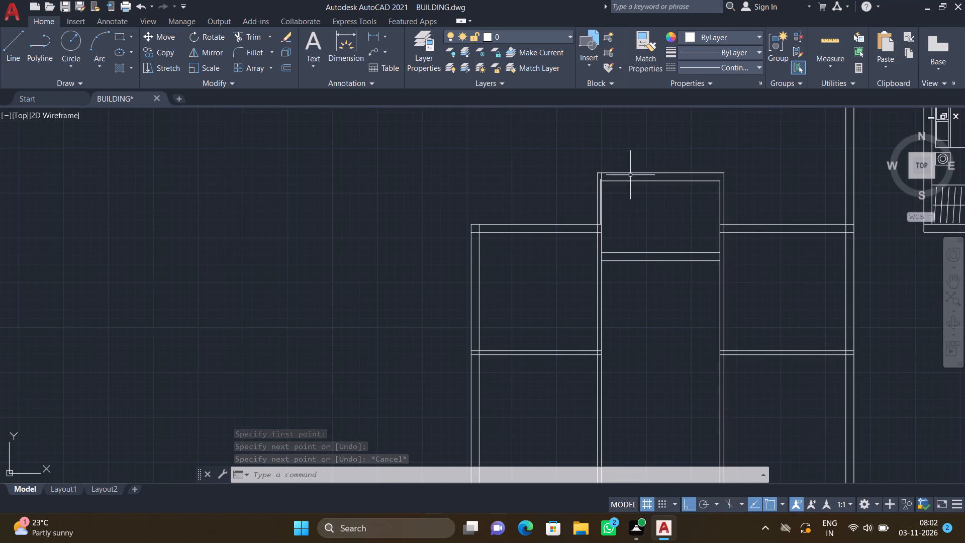
Draw a horizontal line about 11'-1.4" east from the new vertical line's top end, aligned with the east partition's inner line.
scroll(617, 180, "up", 2)
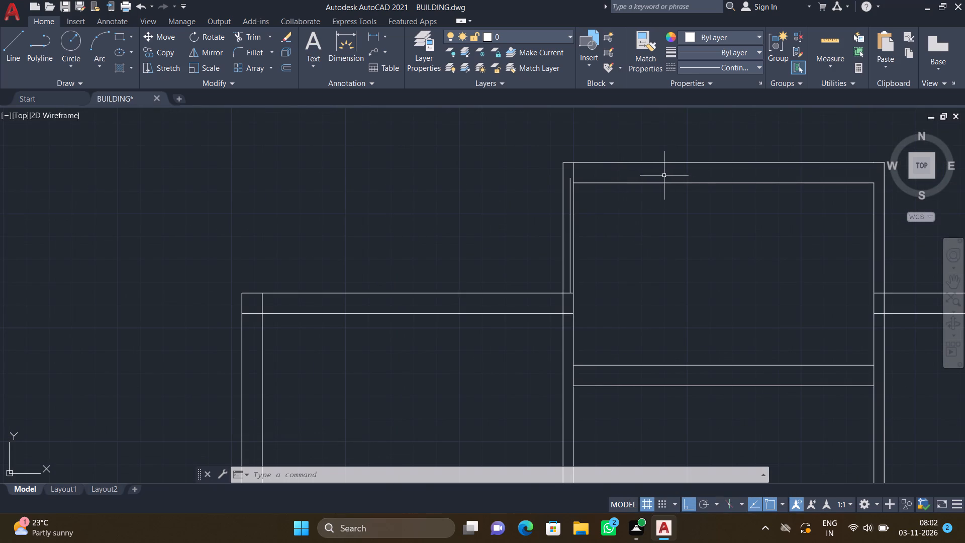
middle_click_drag(601, 186, 543, 192)
scroll(538, 200, "down", 3)
scroll(559, 189, "up", 4)
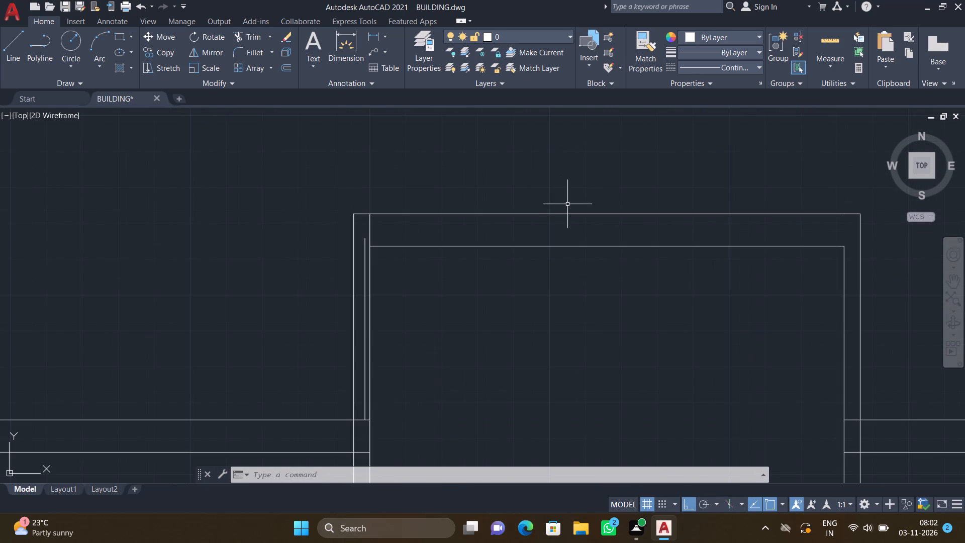
key("l")
key("Return")
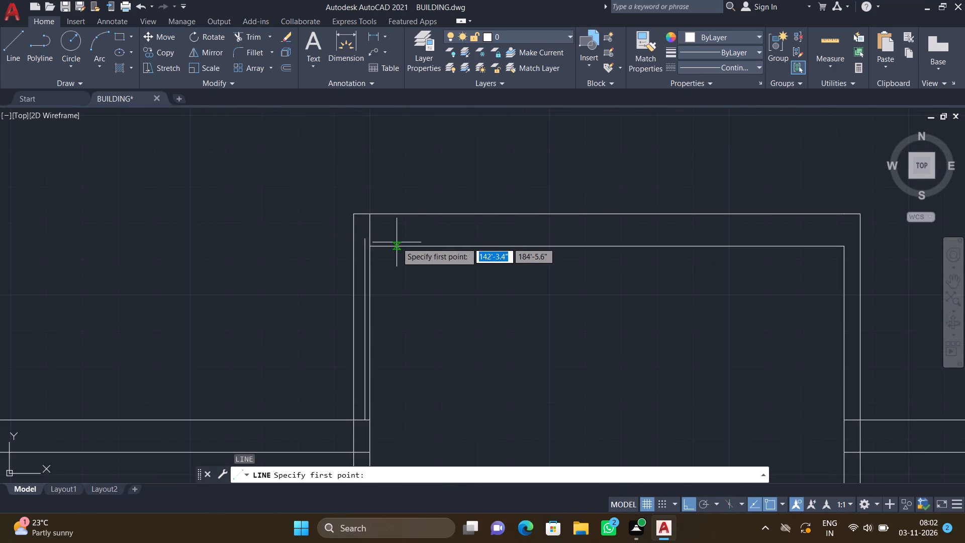
scroll(385, 237, "up", 2)
left_click_drag(330, 241, 337, 240)
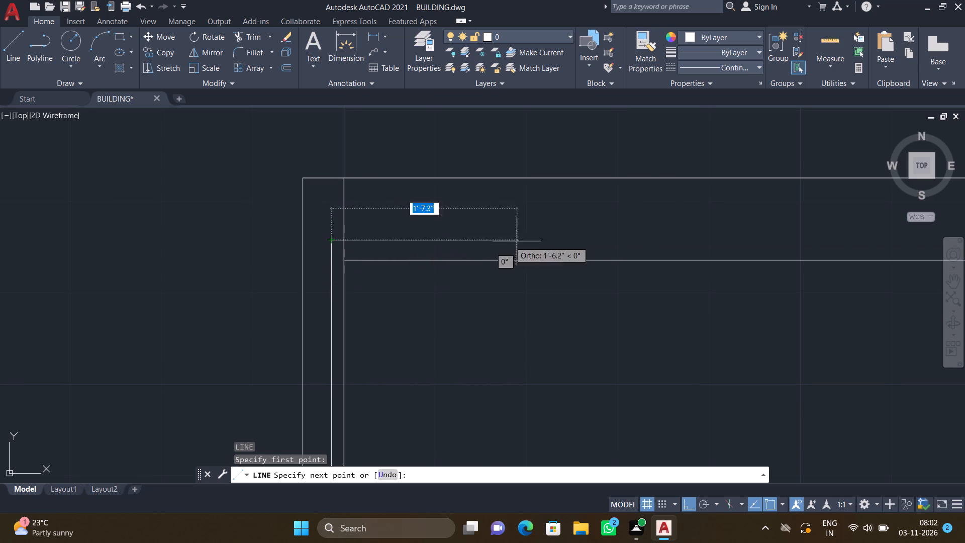
scroll(620, 242, "down", 3)
scroll(713, 242, "down", 1)
scroll(809, 248, "up", 2)
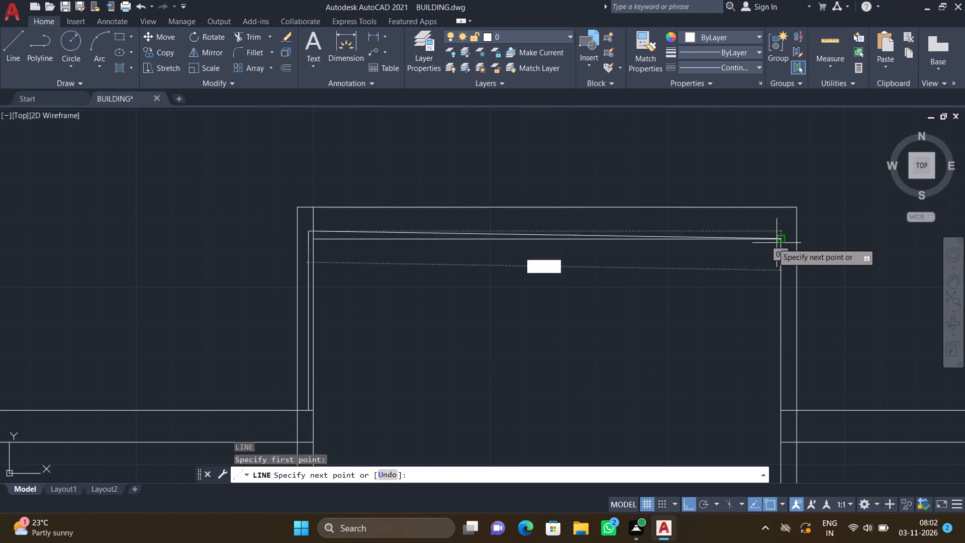
scroll(765, 236, "up", 3)
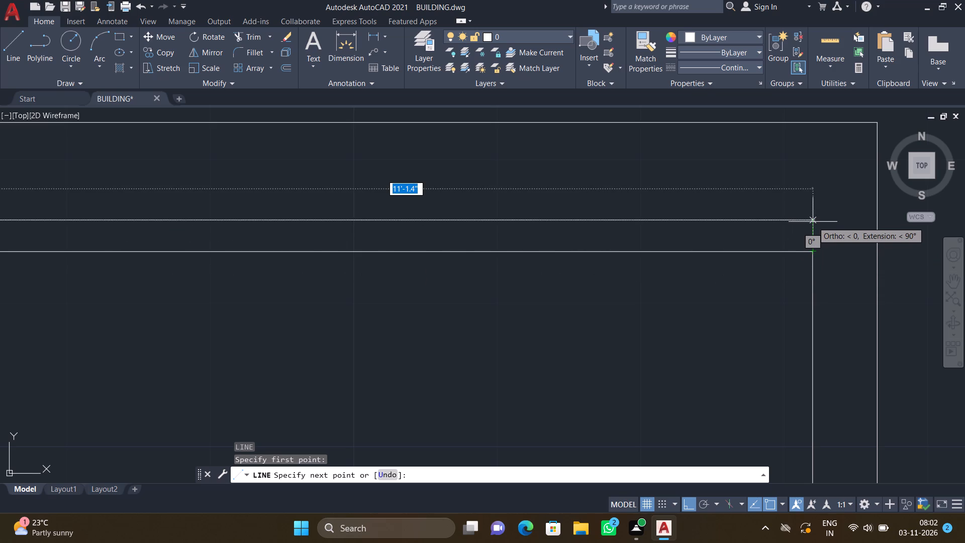
left_click(813, 220)
key("Return")
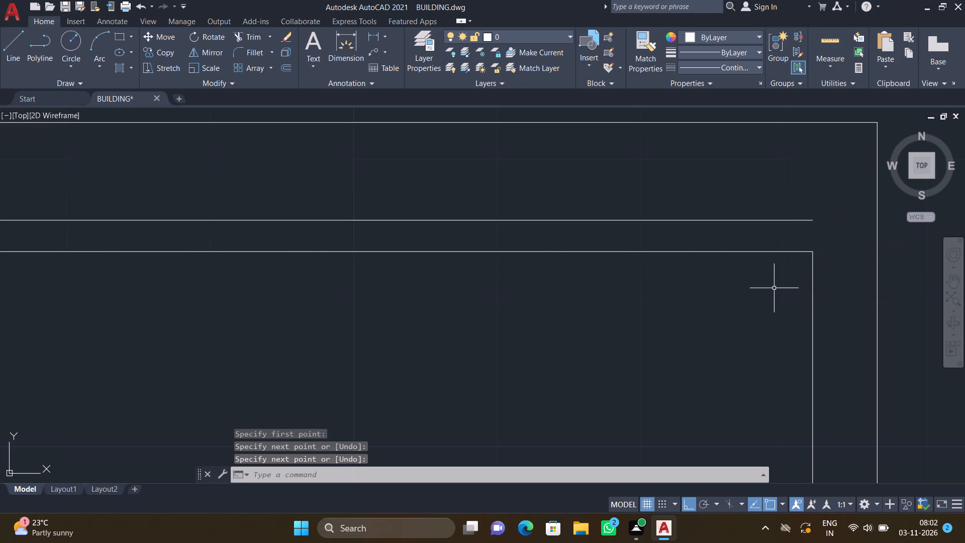
Extend the east partition's inner line north to the outer line of the top wall.
key("e")
key("x")
key("Return")
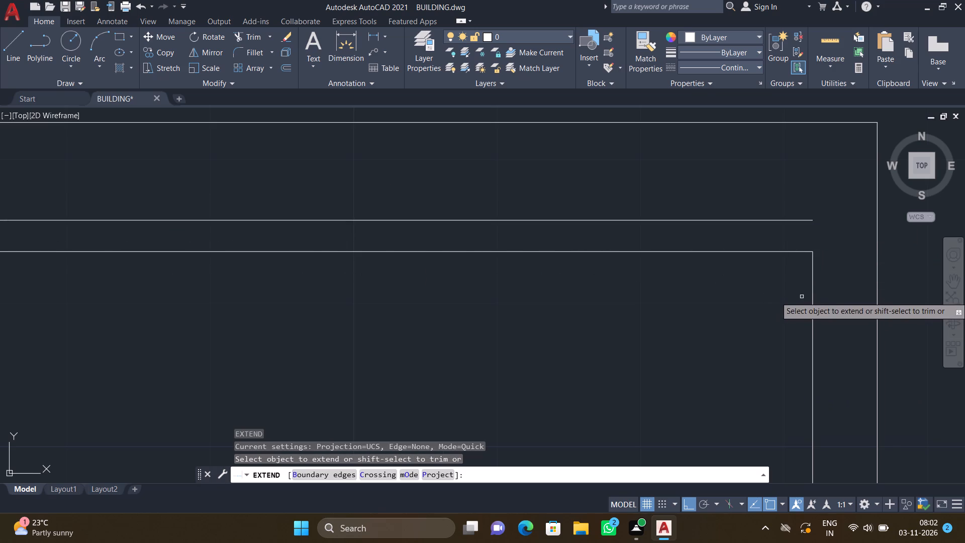
left_click(811, 283)
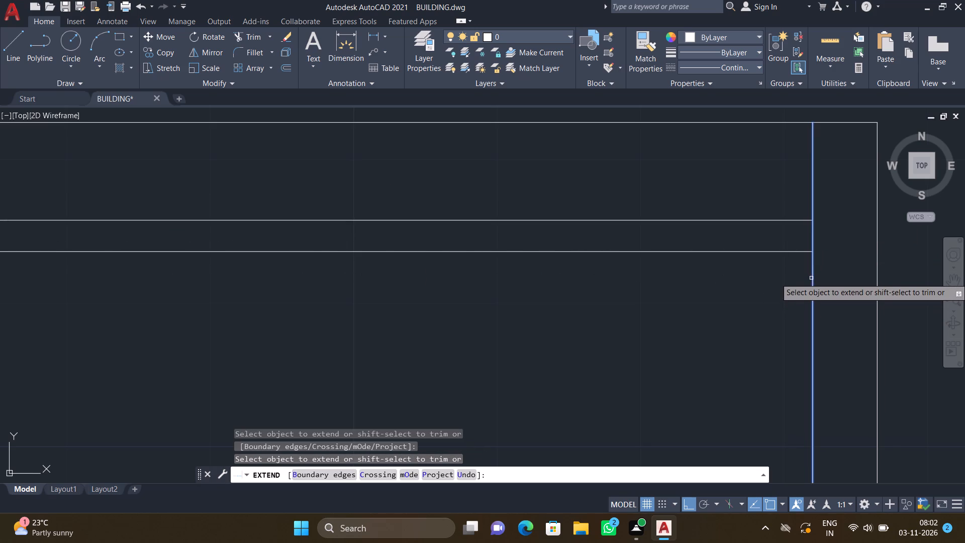
left_click(811, 277)
key("Return")
scroll(631, 275, "down", 4)
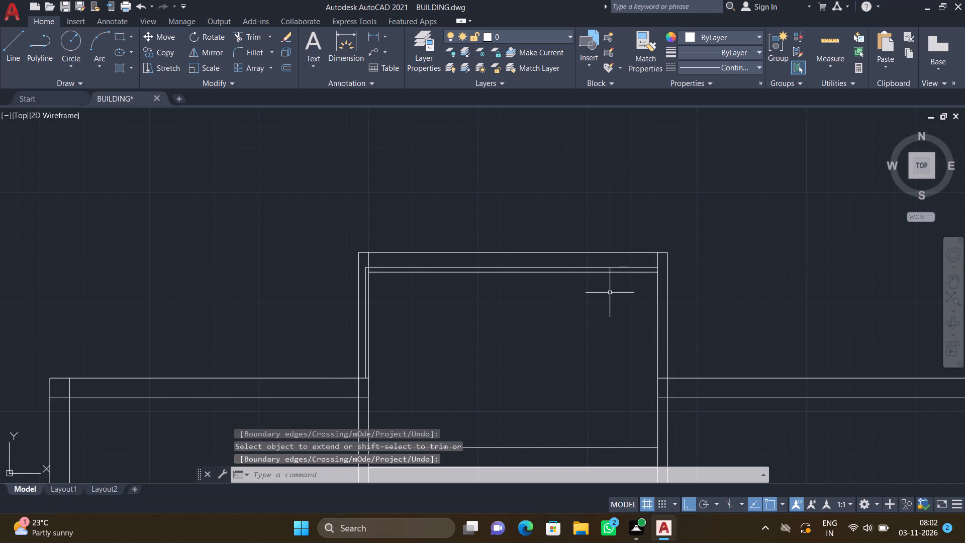
Trim the west partition's inner line above the new horizontal line in the top wall's northwest corner.
scroll(374, 263, "up", 3)
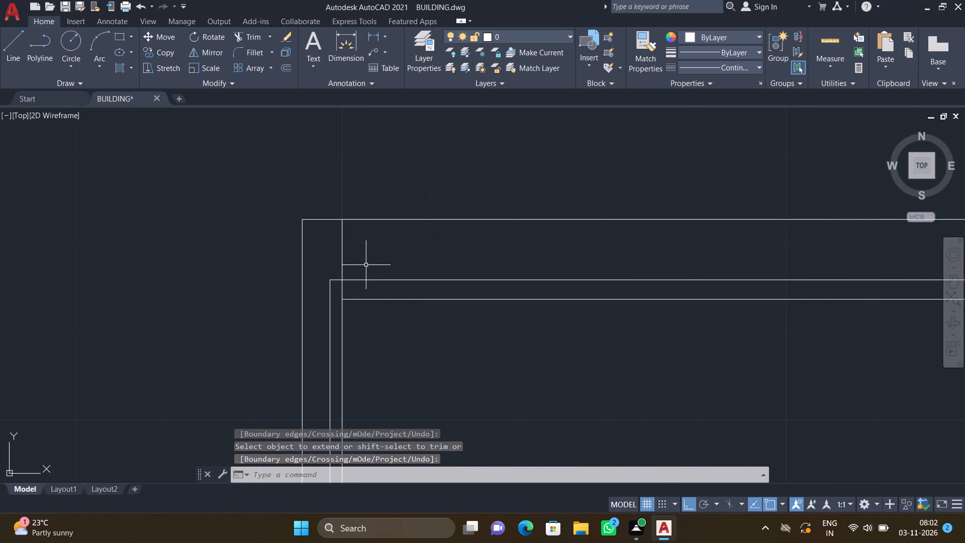
type("tr")
key("Return")
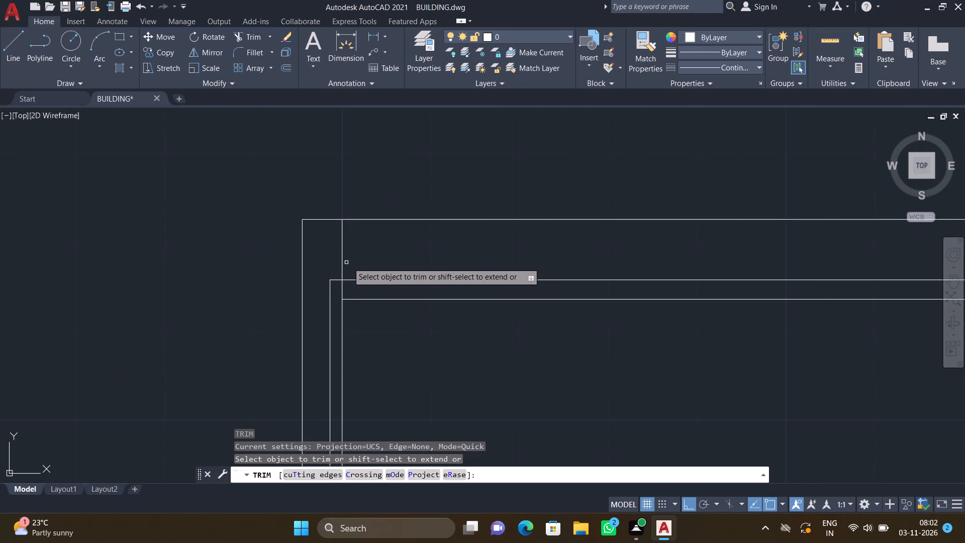
left_click(342, 253)
key("Return")
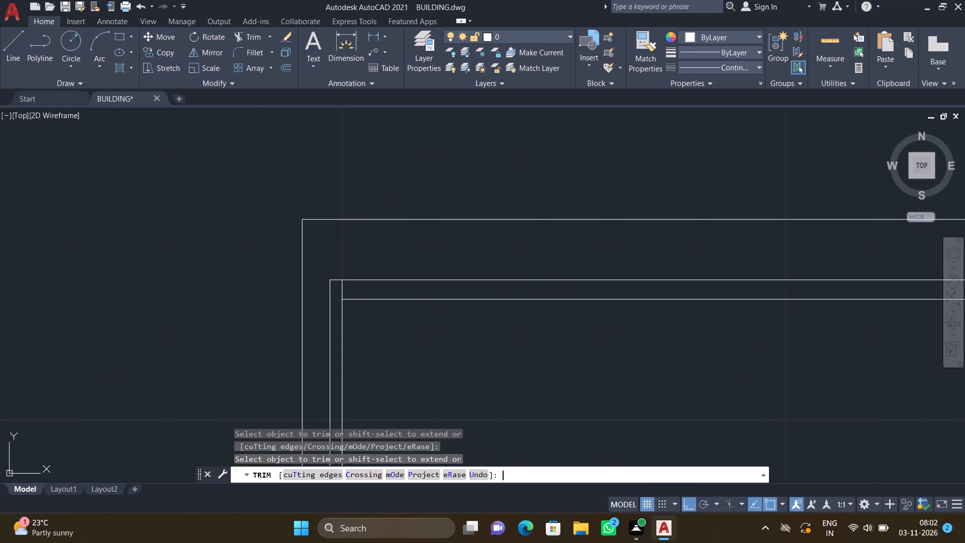
Draw a second line inside the west partition about 4'-6.2" north from the bay wall, continuing east to the east partition's inner line.
scroll(349, 292, "down", 4)
scroll(343, 365, "up", 3)
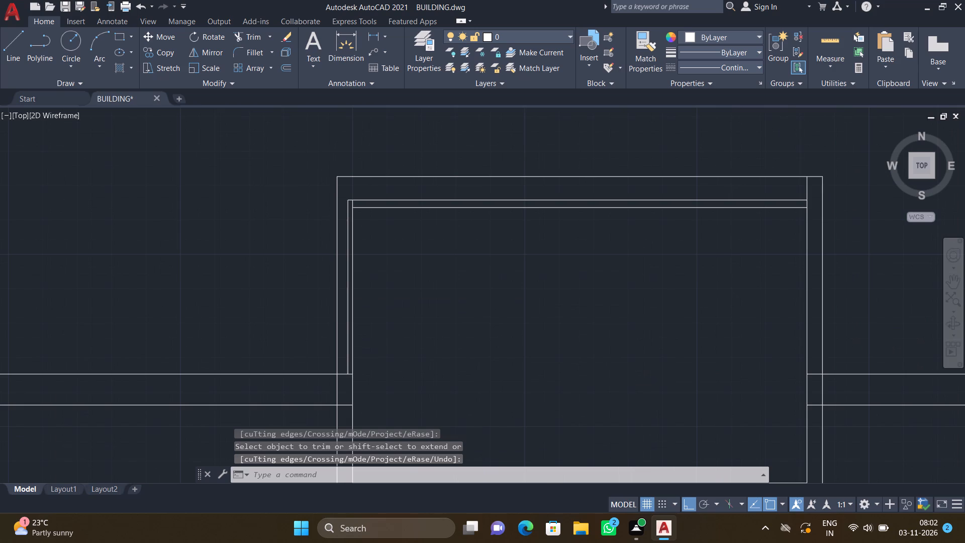
key("l")
key("Return")
scroll(334, 376, "up", 2)
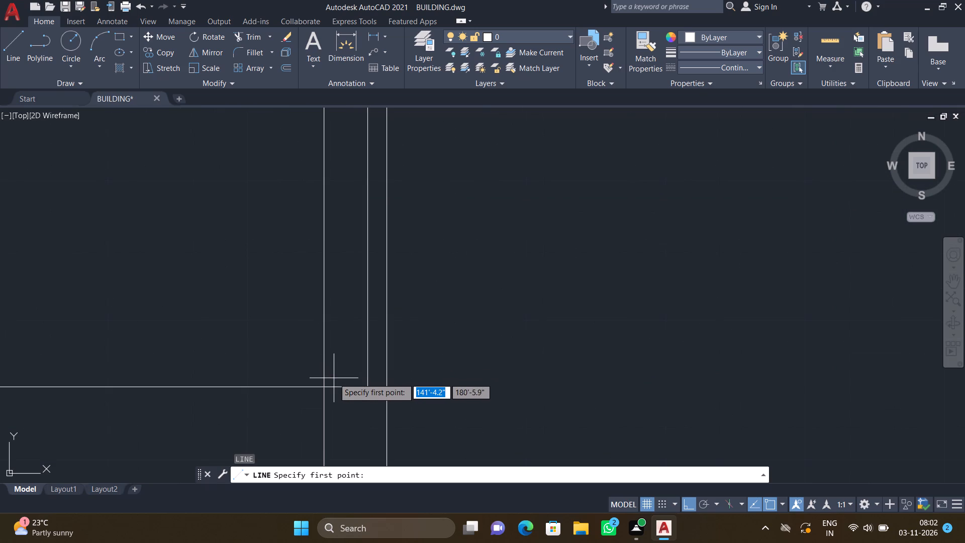
left_click(342, 387)
scroll(369, 252, "down", 4)
scroll(373, 190, "down", 2)
scroll(376, 104, "up", 2)
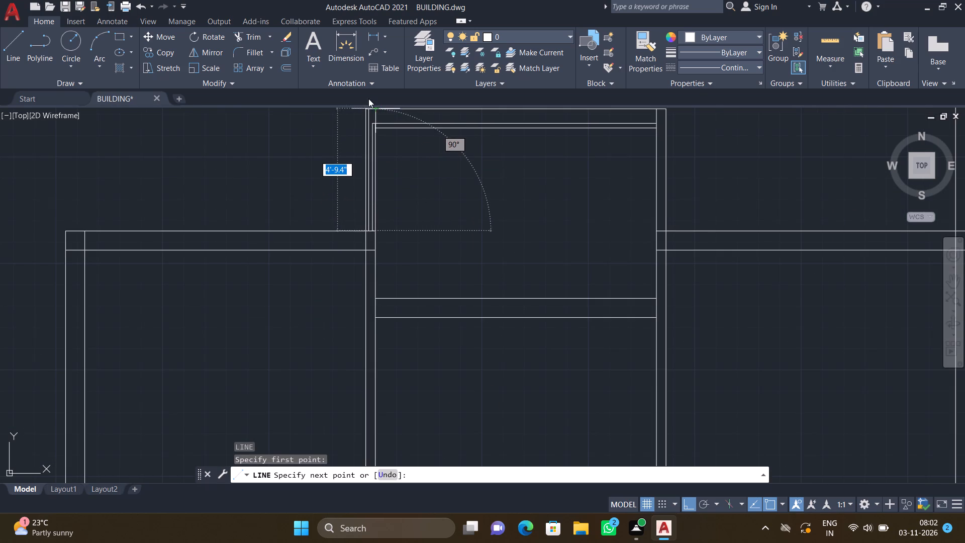
scroll(365, 103, "up", 6)
scroll(373, 113, "down", 2)
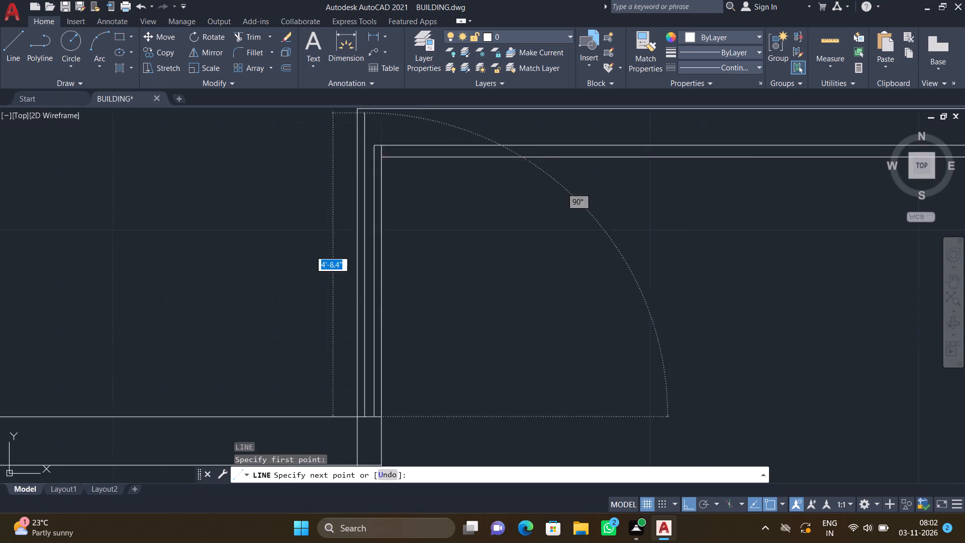
scroll(373, 113, "down", 2)
scroll(374, 116, "up", 2)
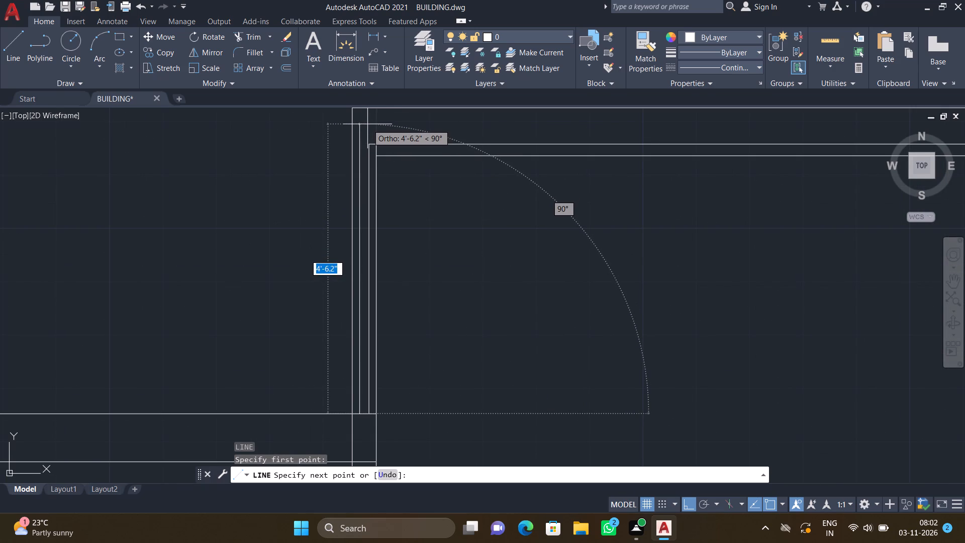
left_click(367, 124)
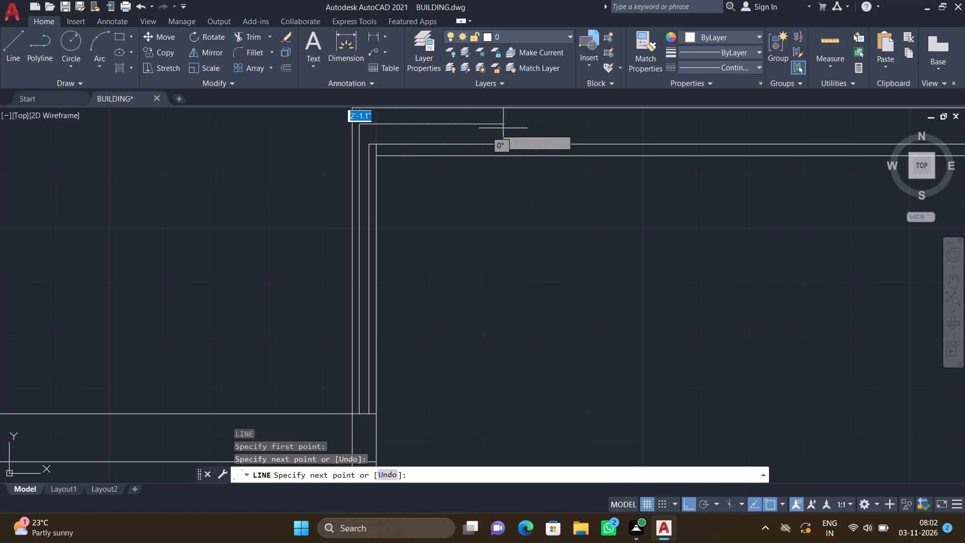
scroll(513, 125, "down", 3)
scroll(584, 125, "up", 2)
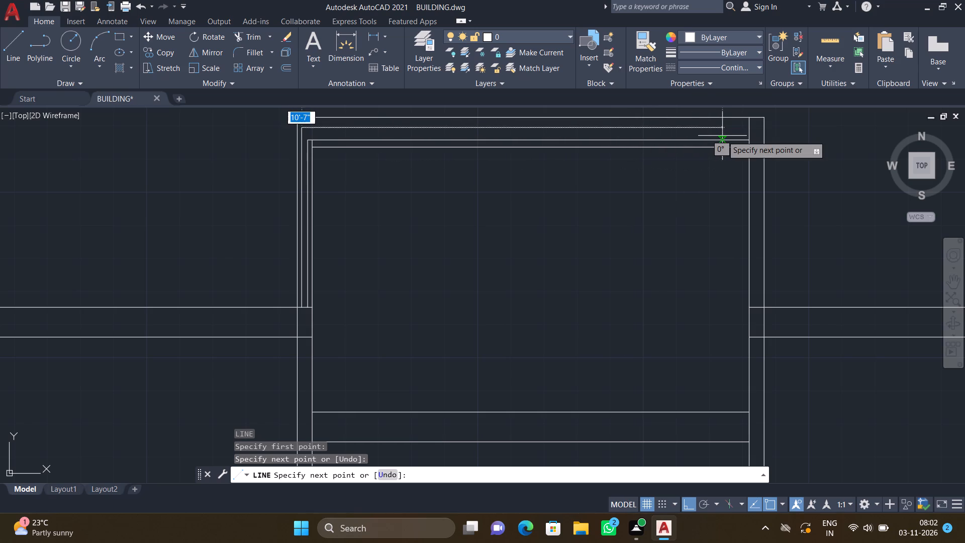
left_click(750, 130)
key("Return")
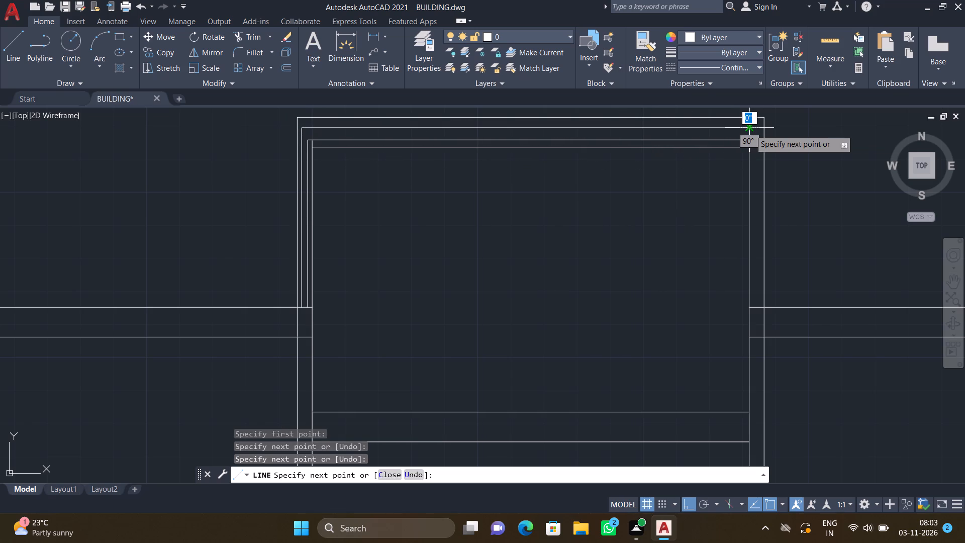
scroll(670, 156, "down", 3)
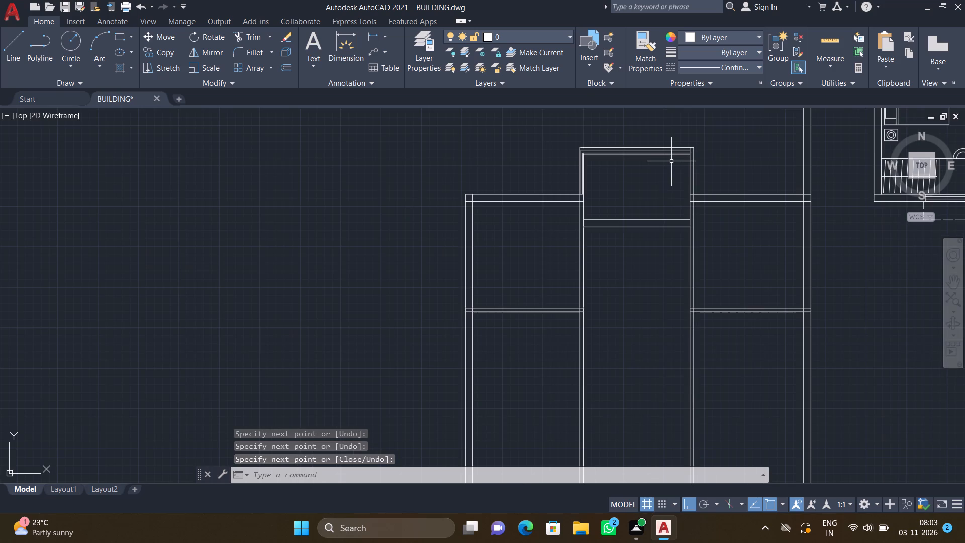
scroll(657, 146, "up", 3)
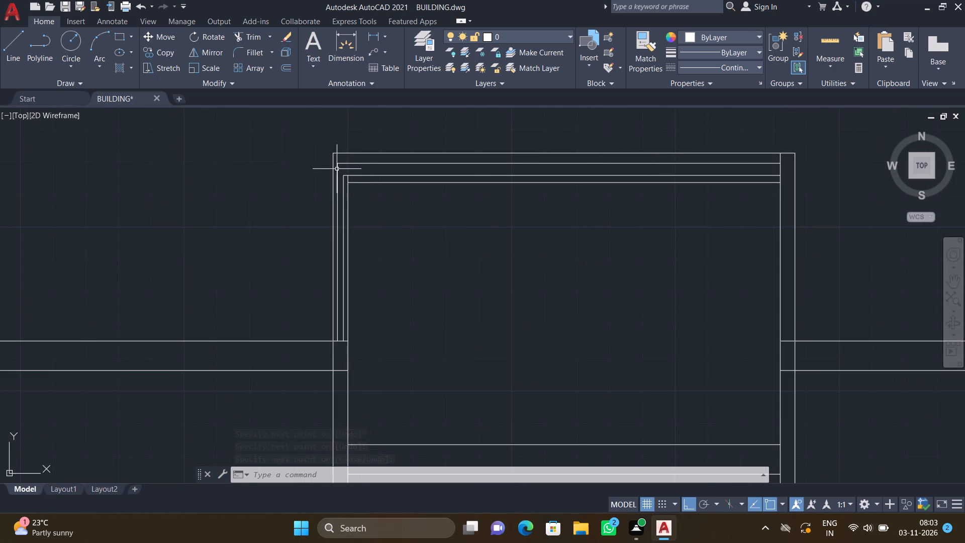
Trim the west partition's innermost line above the lower inner horizontal line in the central bay's northwest corner.
scroll(351, 176, "up", 2)
type("tr")
key("Return")
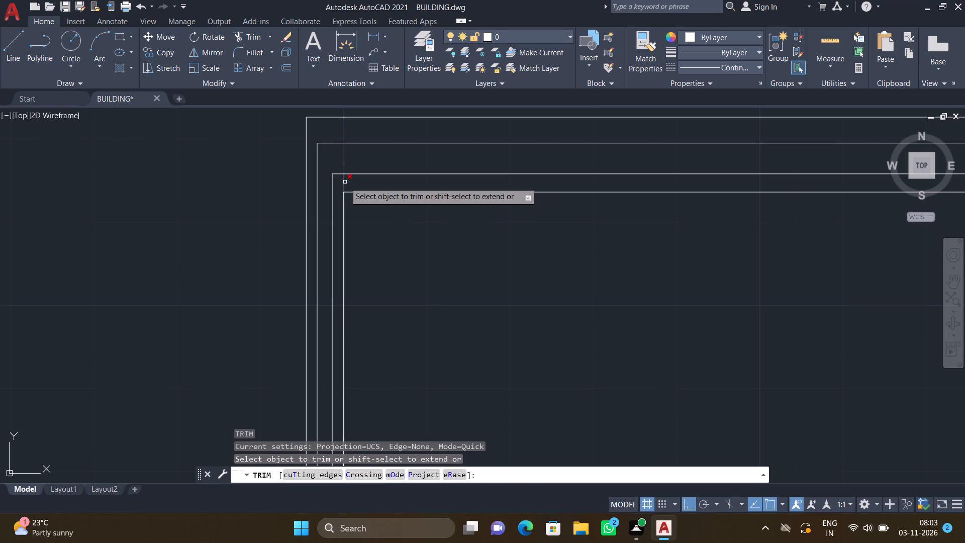
left_click(344, 182)
key("Return")
Offset the lower line of the west bay's cross wall 5' south.
scroll(341, 193, "down", 2)
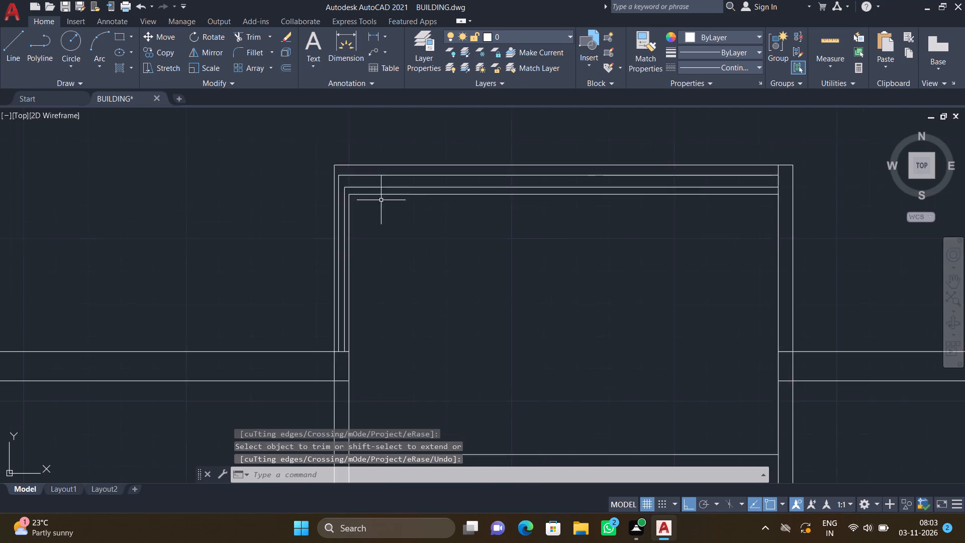
scroll(413, 203, "down", 2)
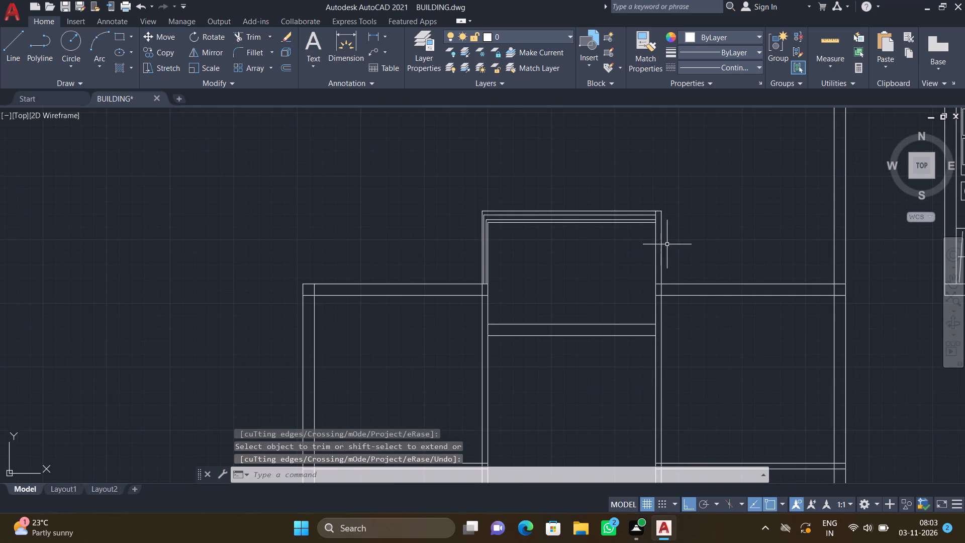
scroll(594, 300, "down", 3)
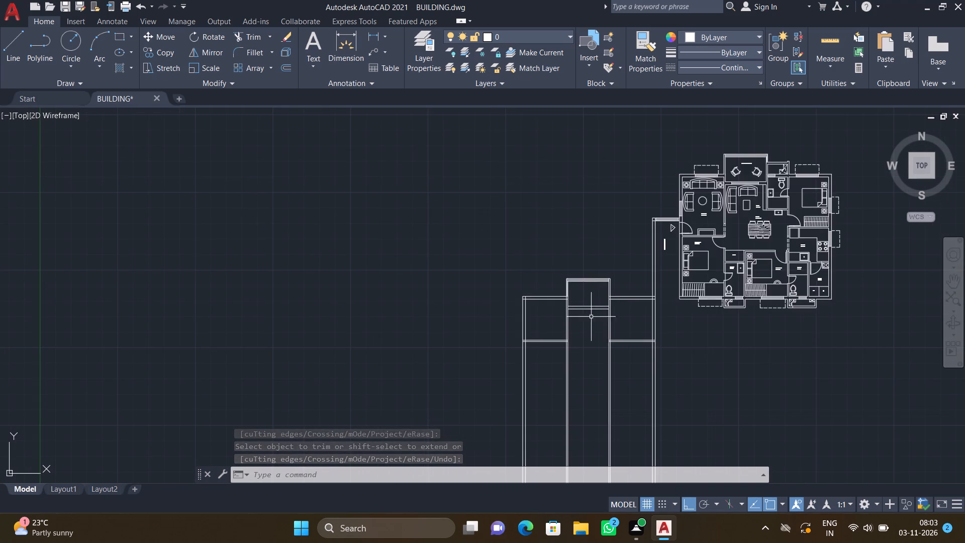
scroll(588, 329, "down", 2)
scroll(585, 369, "up", 2)
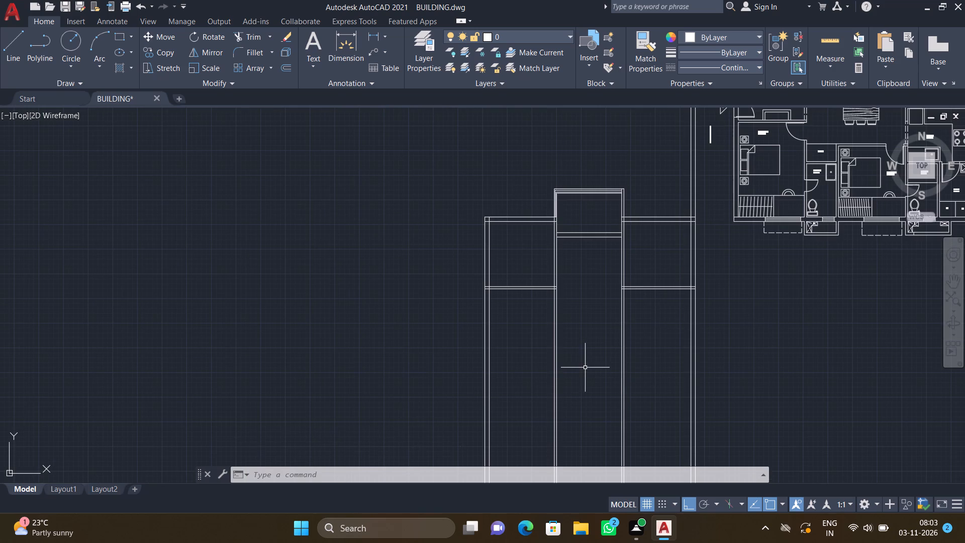
key("o")
key("Return")
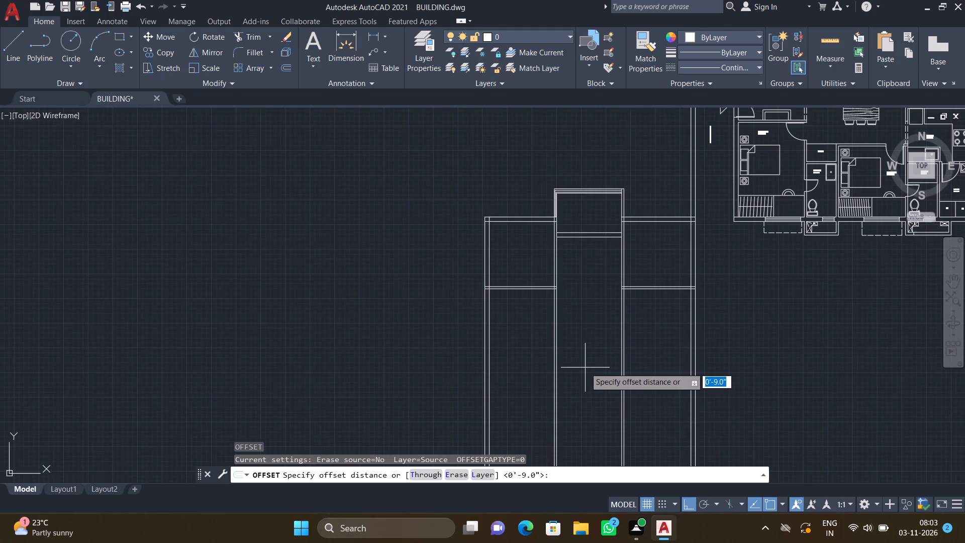
type("5'")
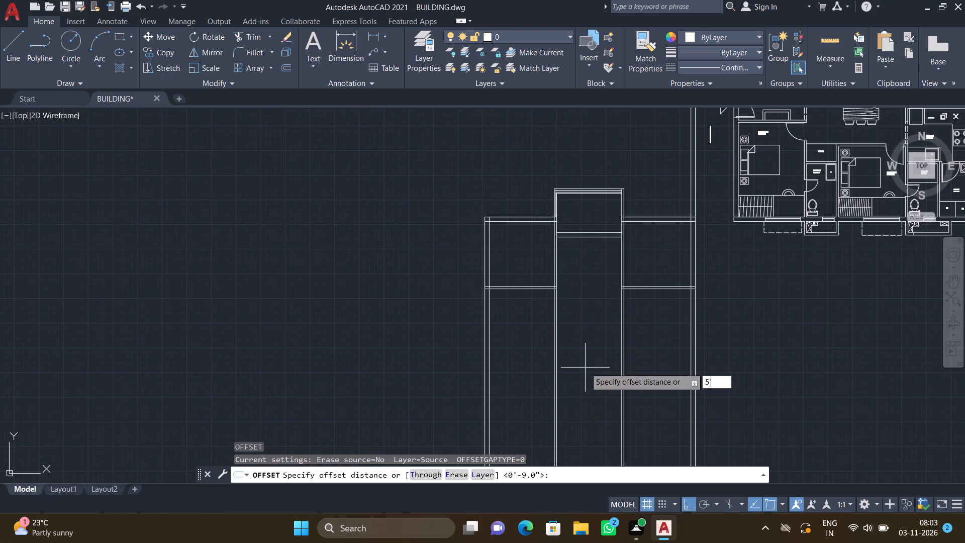
key("Return")
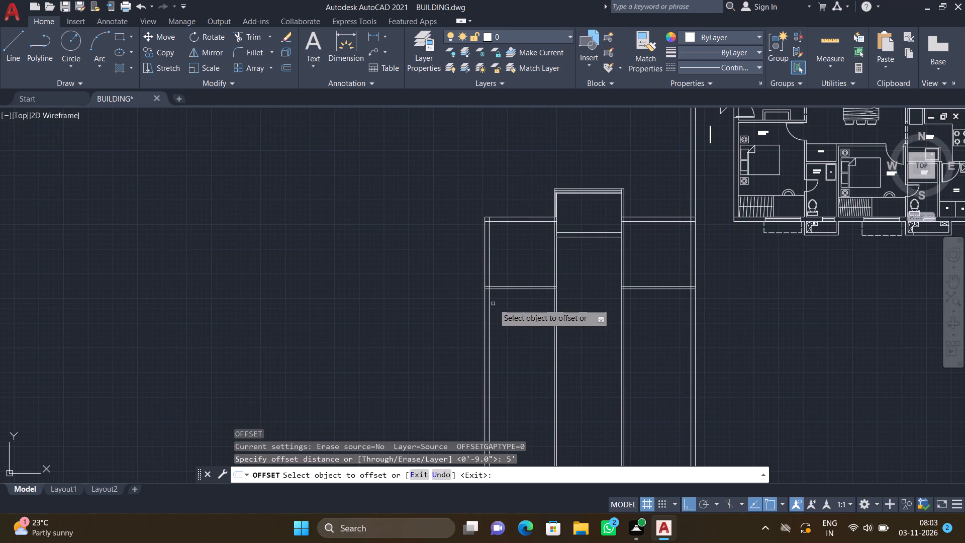
scroll(527, 302, "up", 1)
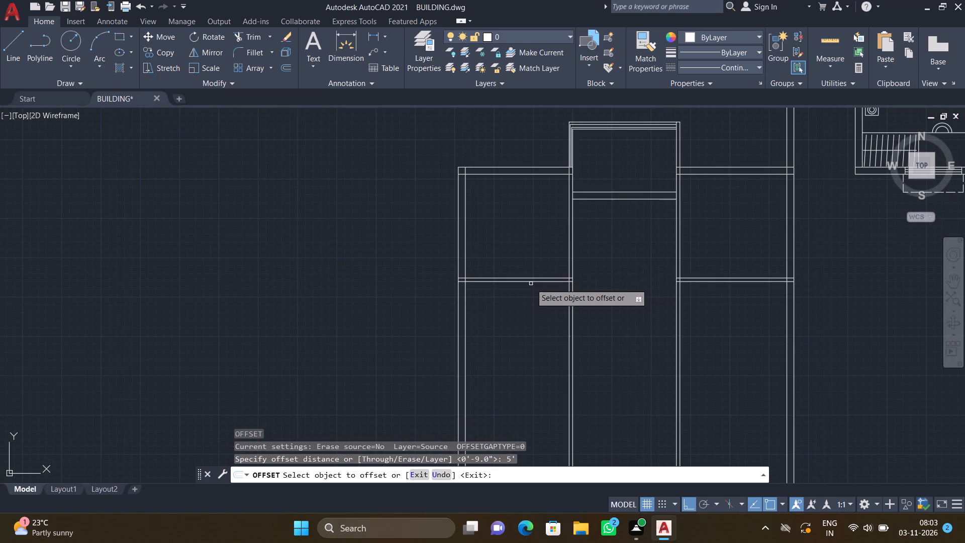
left_click(531, 282)
left_click(518, 361)
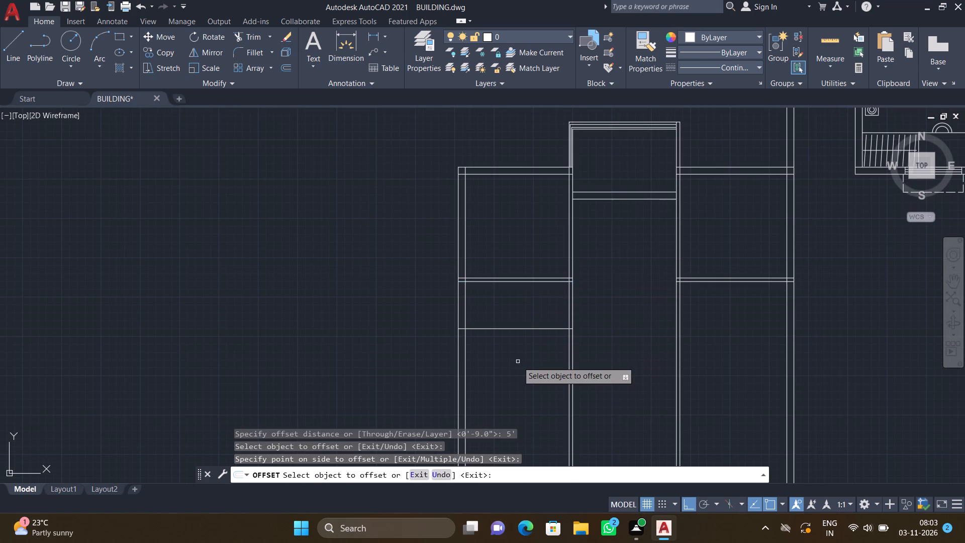
key("Return")
Offset the new west bay line 4.5" south to form a second cross wall.
key("o")
key("Return")
type("4.5\"")
key("Return")
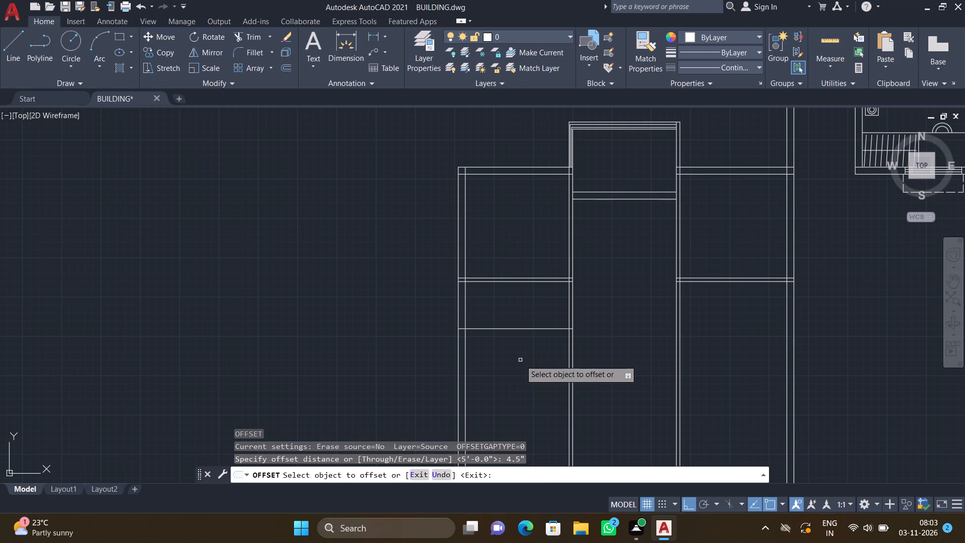
left_click(529, 329)
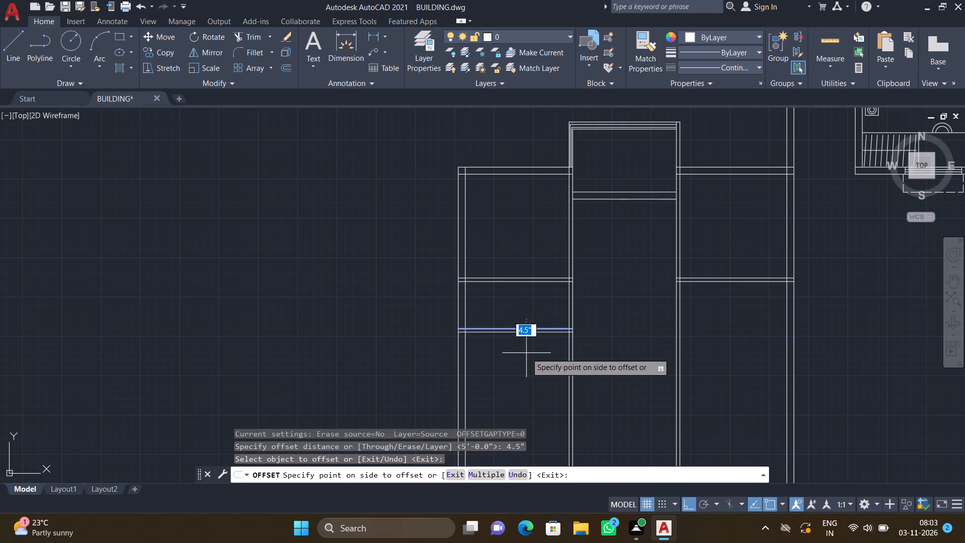
left_click(526, 353)
key("Return")
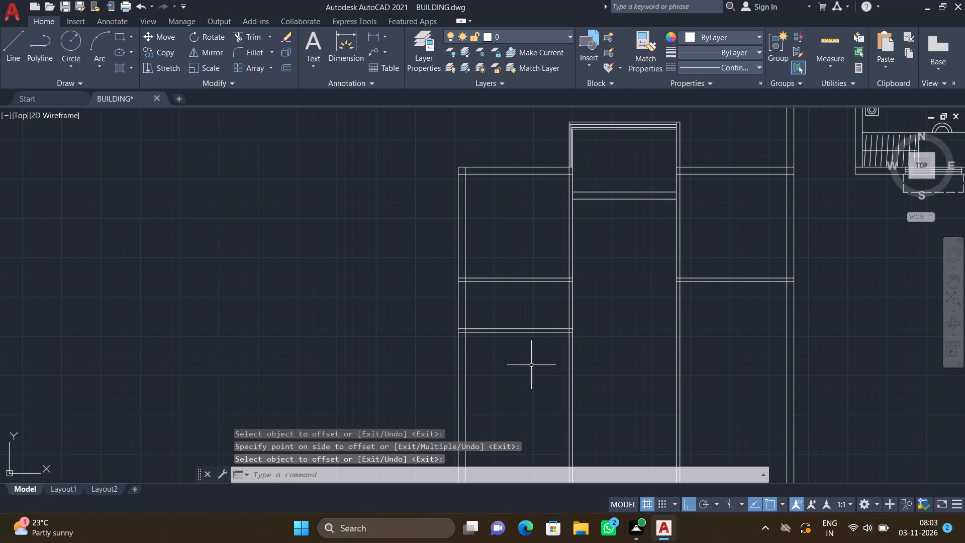
Offset the lower line of the west bay's second cross wall 16' south.
scroll(534, 374, "down", 3)
scroll(537, 414, "up", 2)
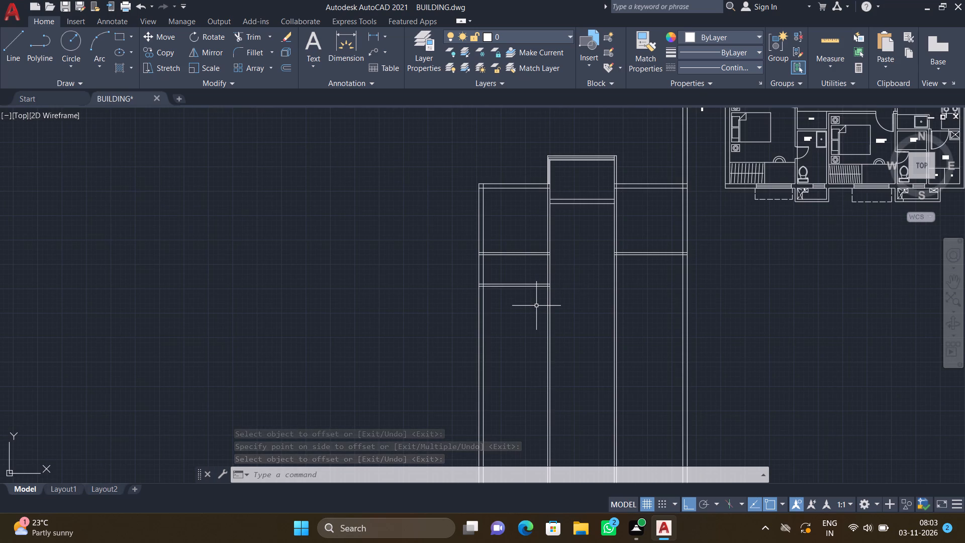
key("o")
key("Return")
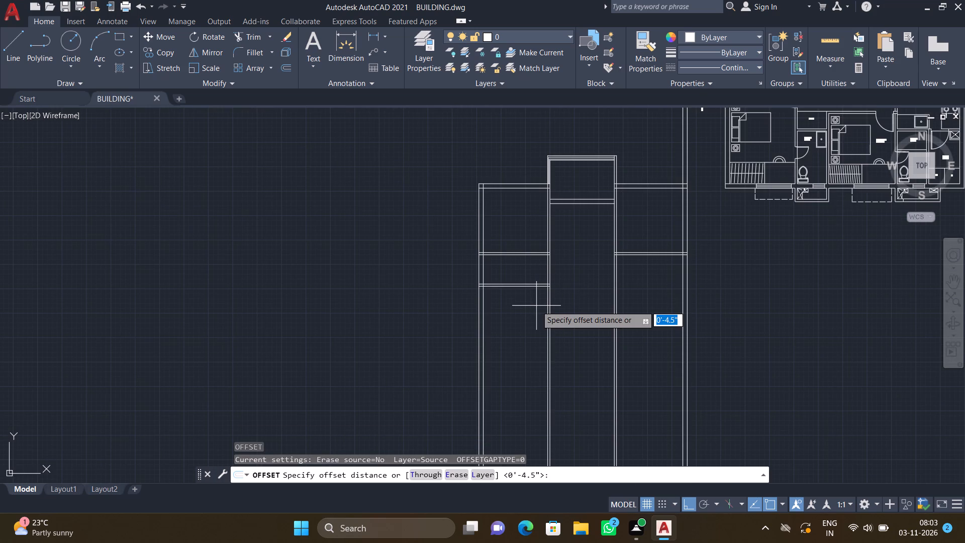
type("16'")
key("Return")
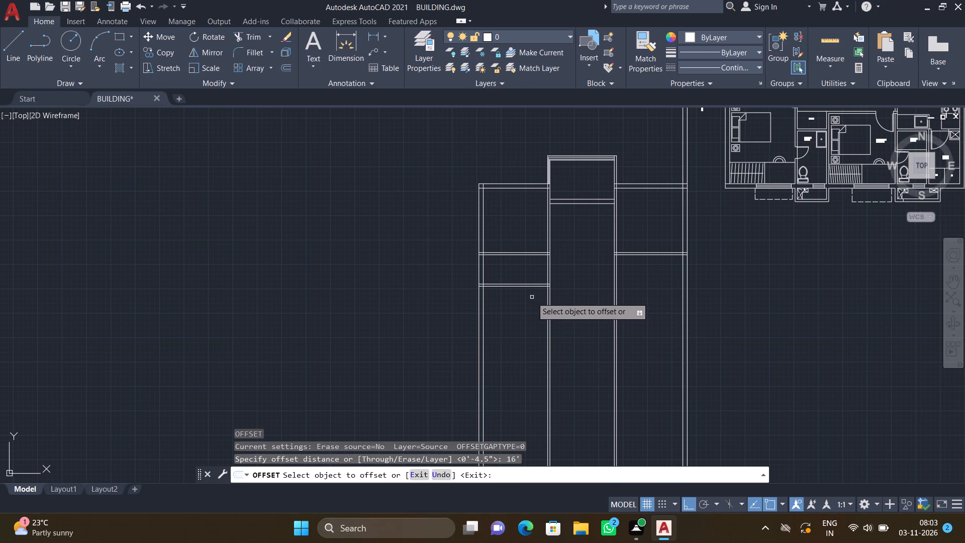
scroll(532, 297, "up", 1)
left_click(529, 280)
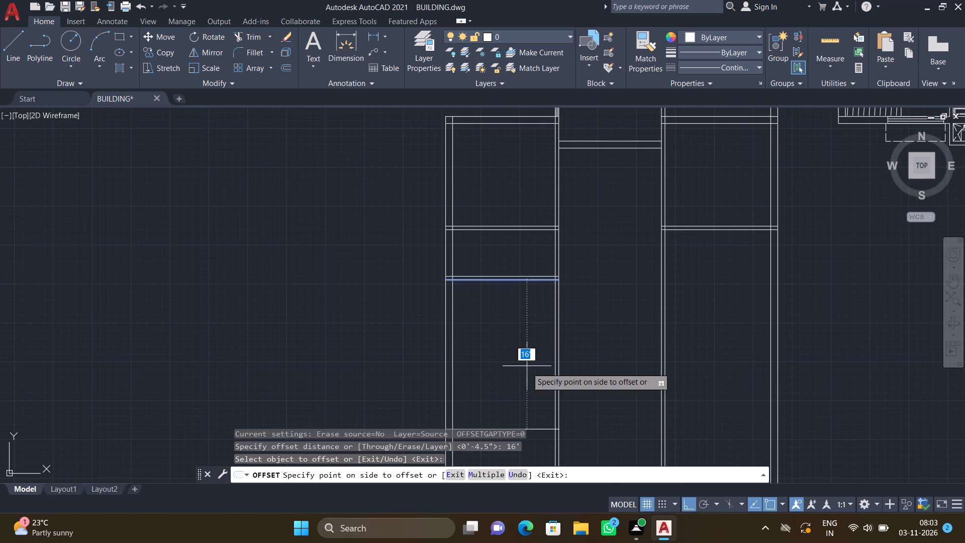
double_click(525, 383)
key("Return")
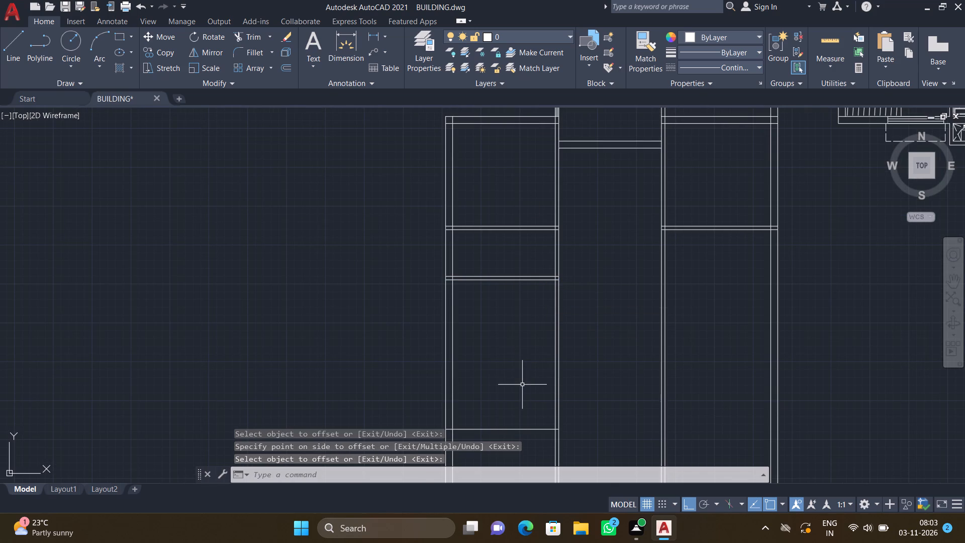
Offset the west bay's southernmost line 9" south to form the bottom wall.
scroll(522, 385, "down", 3)
scroll(517, 408, "up", 2)
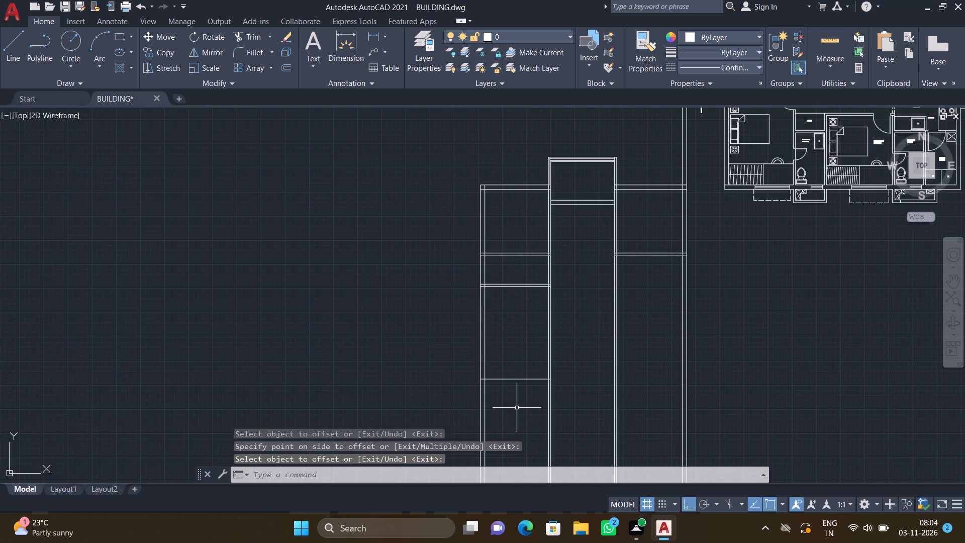
key("o")
key("Return")
key("9")
key("shift+quotedbl")
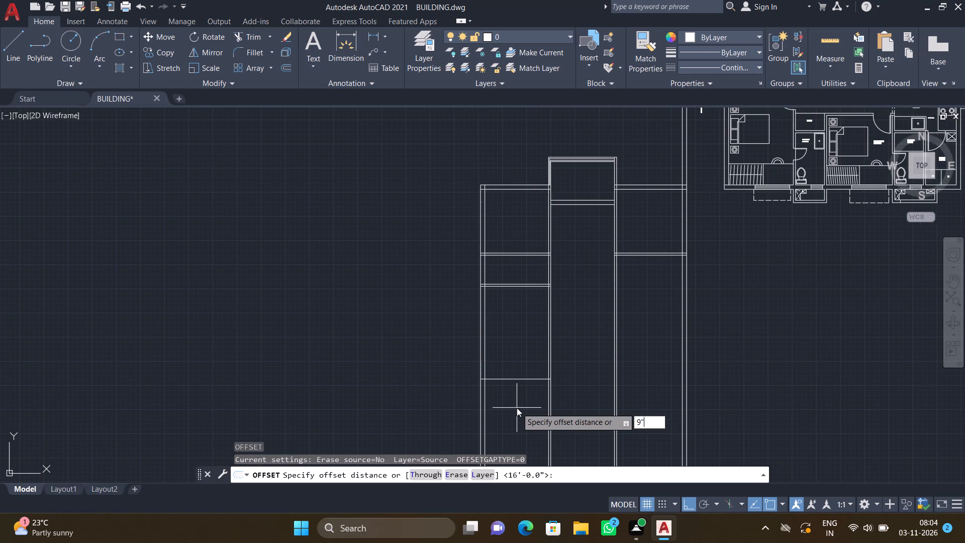
key("Return")
scroll(522, 387, "up", 1)
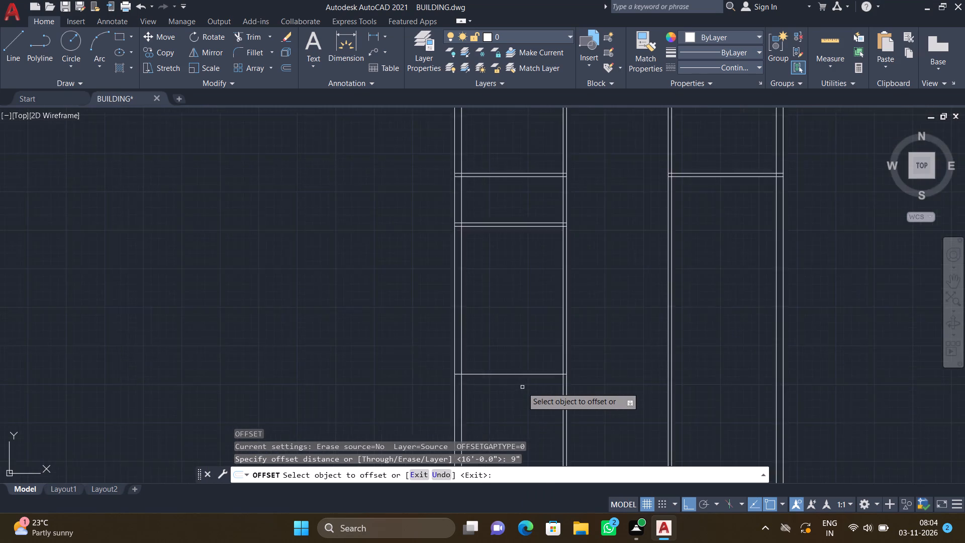
scroll(522, 387, "up", 1)
left_click_drag(520, 366, 521, 372)
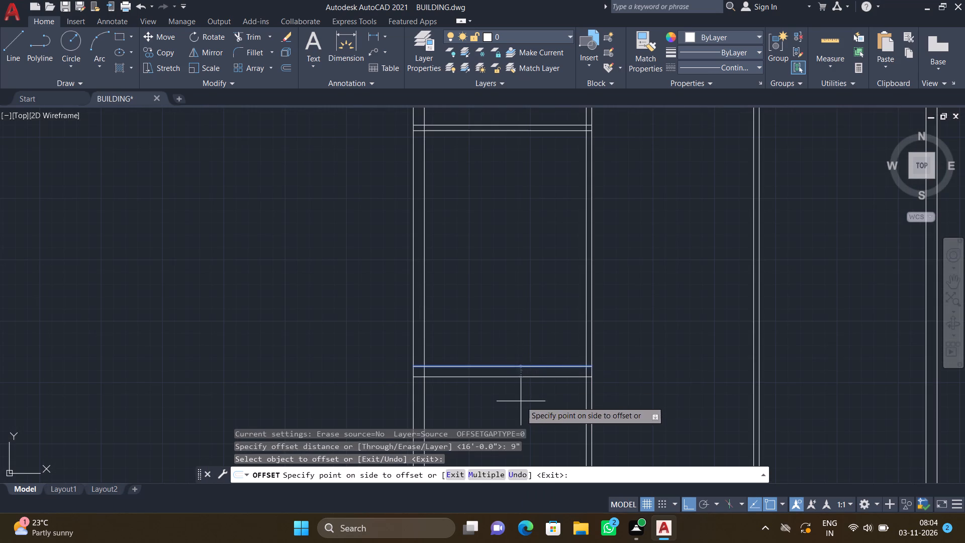
left_click(521, 401)
key("Return")
Extend both bottom wall lines east across the central and east bays to the east wall's outer line.
type("ex")
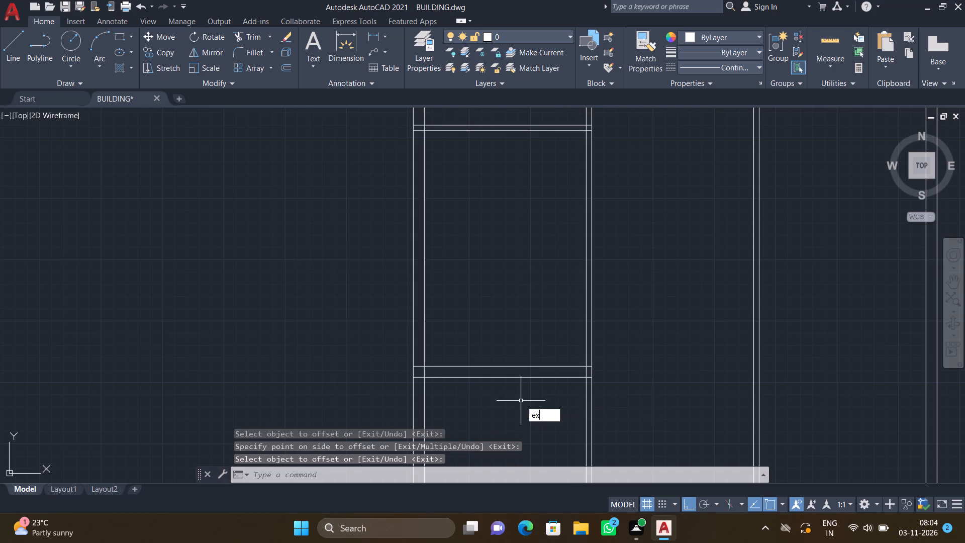
key("Return")
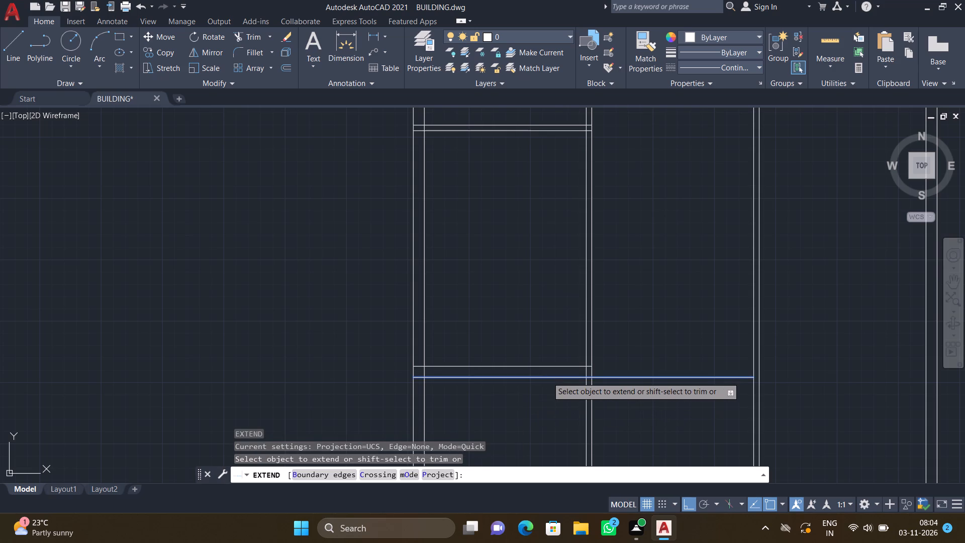
left_click(547, 377)
left_click(556, 365)
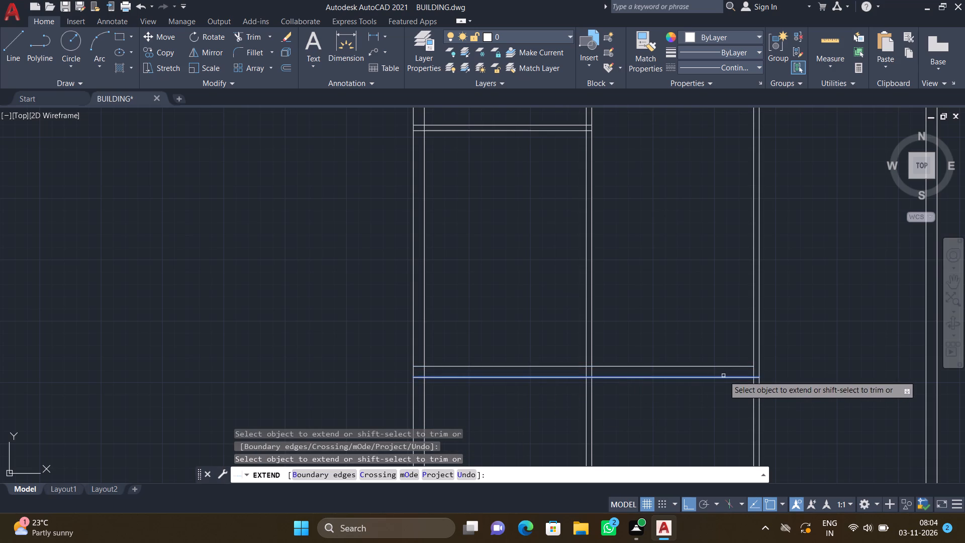
left_click(724, 378)
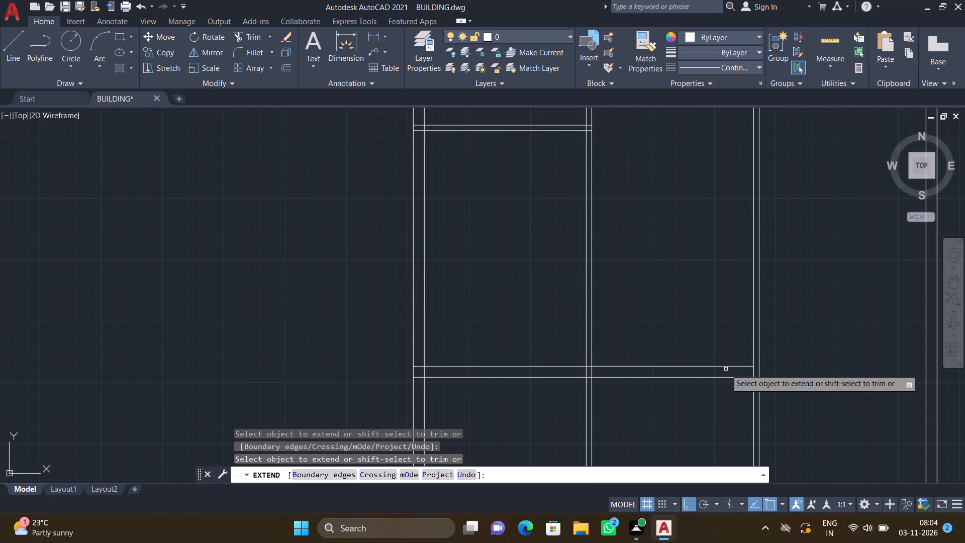
left_click(726, 367)
scroll(733, 377, "down", 4)
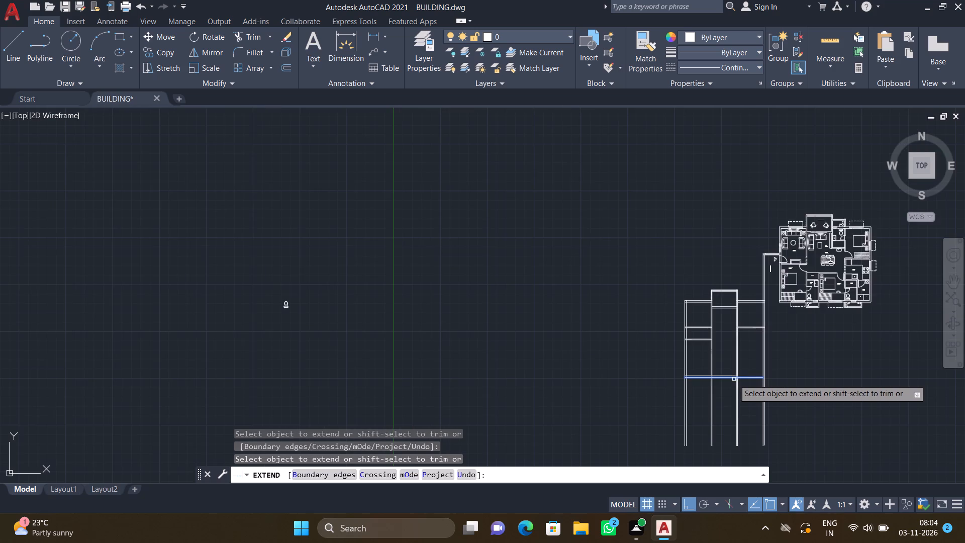
scroll(734, 379, "up", 2)
left_click(733, 376)
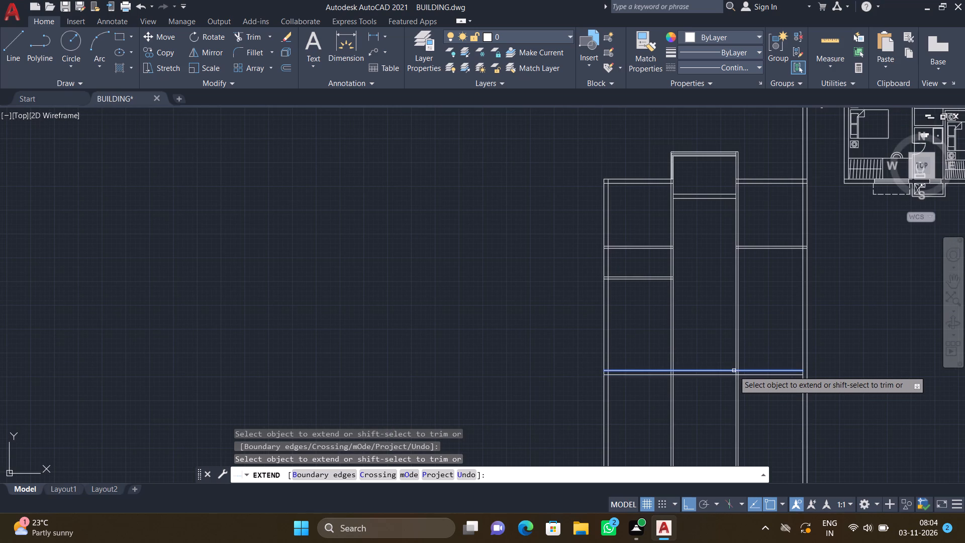
left_click(734, 371)
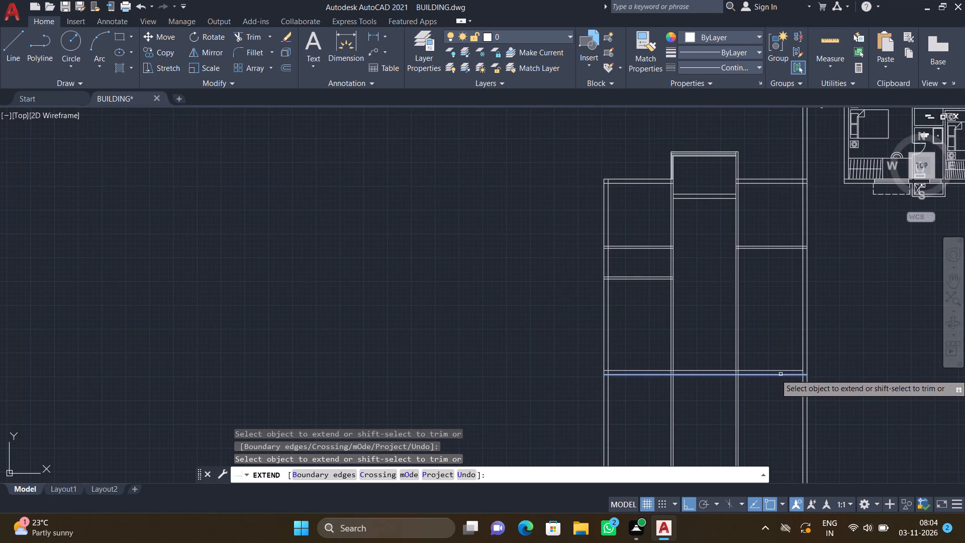
left_click(785, 372)
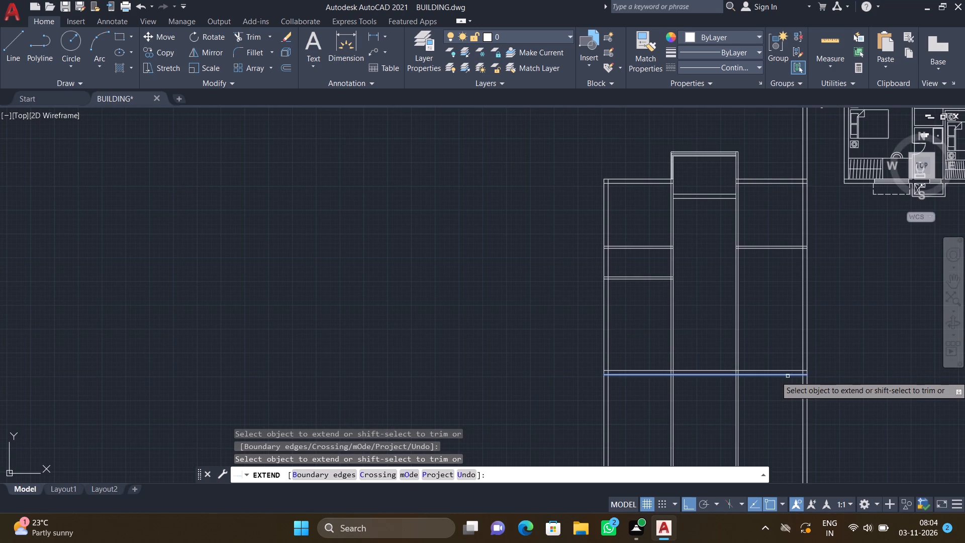
left_click(788, 376)
key("Return")
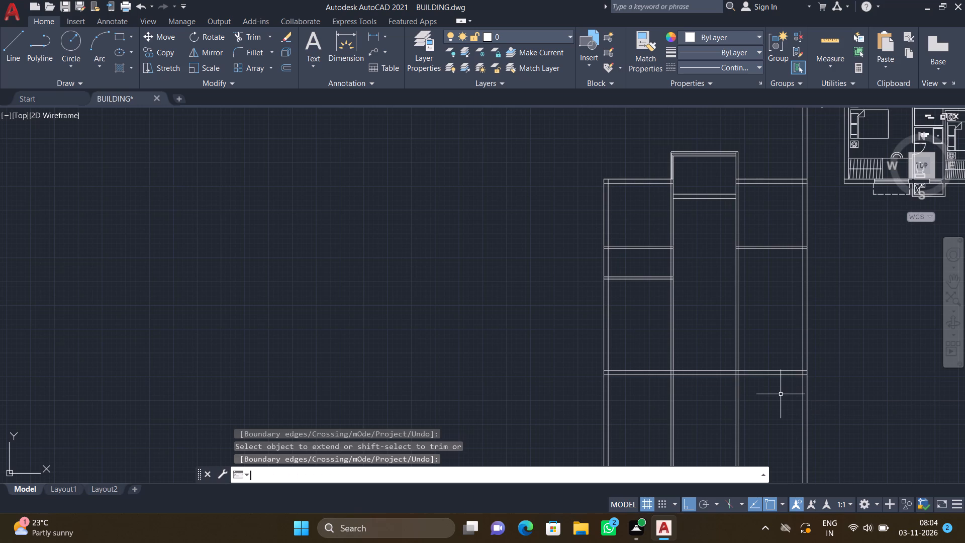
Trim all vertical wall and partition lines that project south of the bottom wall.
type("tr")
key("Return")
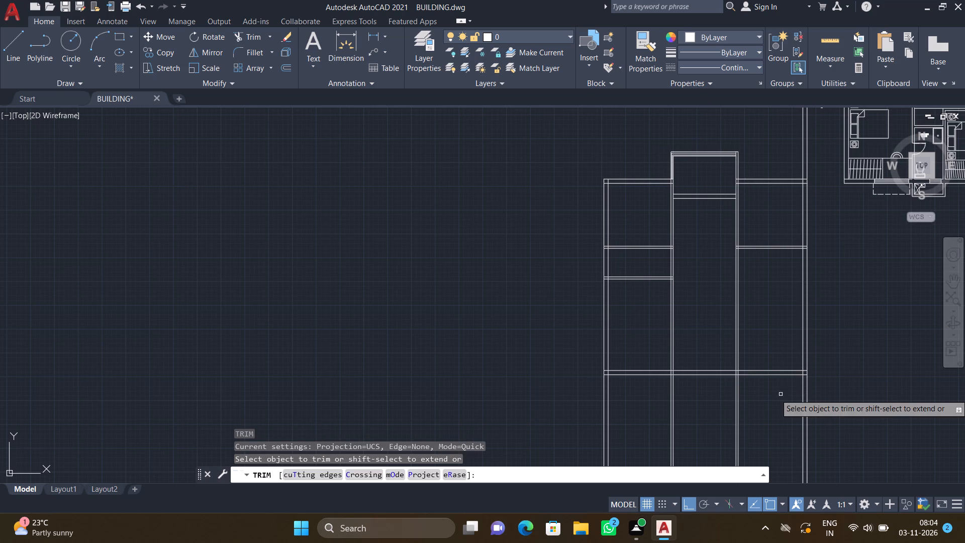
left_click_drag(557, 401, 808, 417)
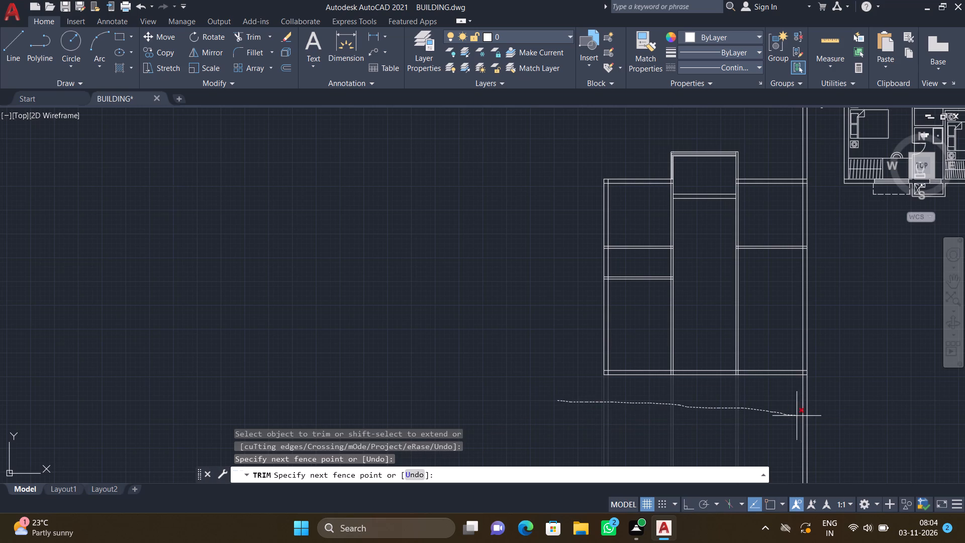
left_click_drag(808, 417, 837, 420)
key("Return")
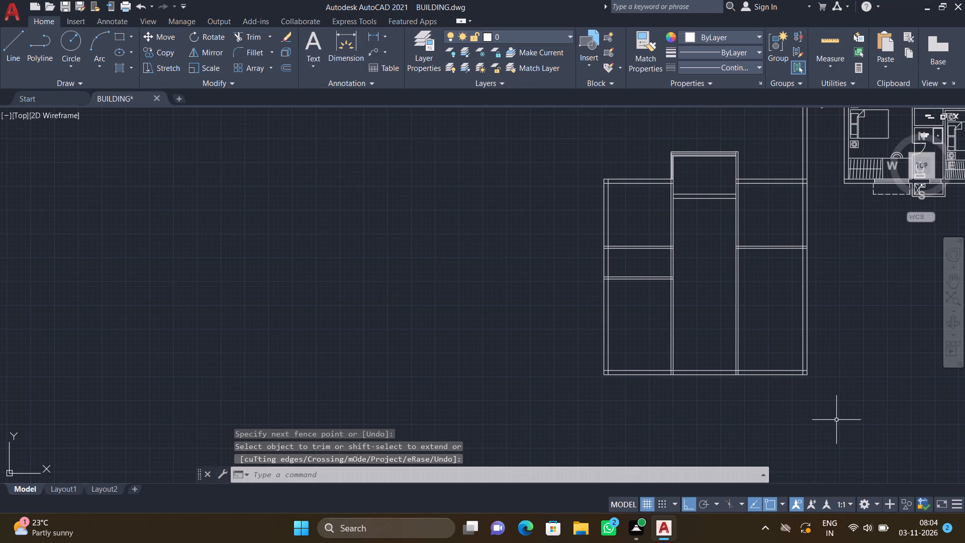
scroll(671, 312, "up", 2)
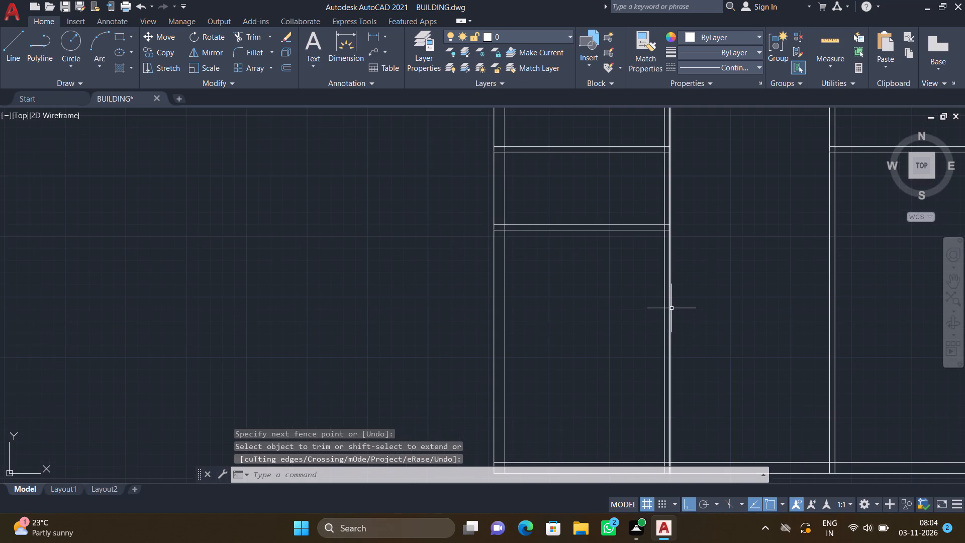